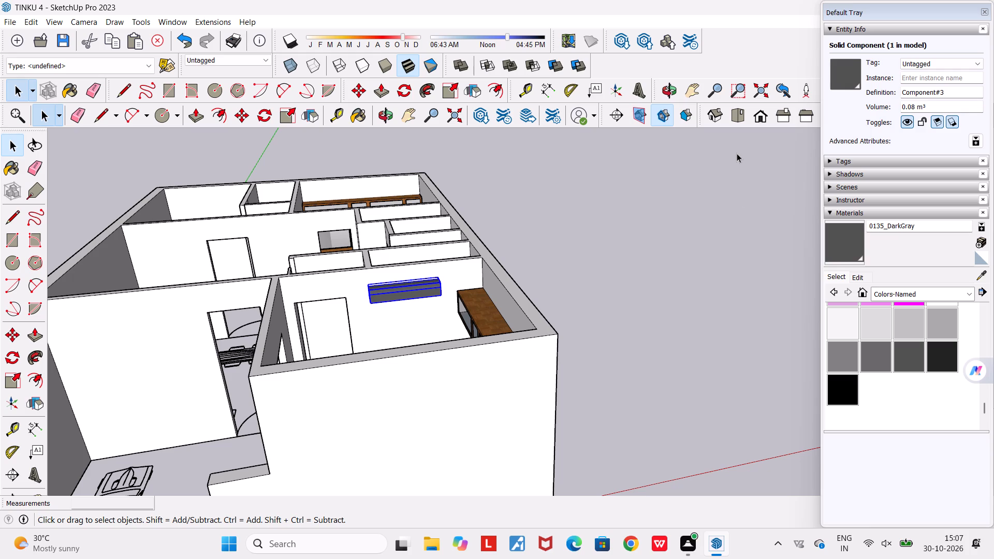
# Copy the dark grey wall unit from the front bedroom and paste the copy on the open ground outside the house.
pyautogui.scroll(-4, 560, 254)
pyautogui.moveTo(560, 271); pyautogui.dragTo(512, 286, button='middle')
pyautogui.scroll(-2, 512, 286)
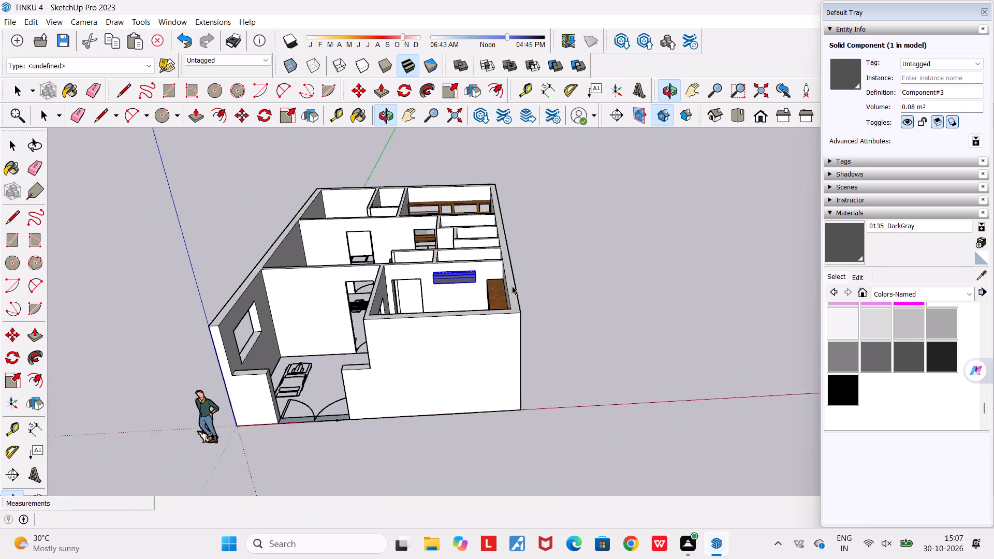
pyautogui.scroll(-1, 512, 286)
pyautogui.scroll(7, 460, 272)
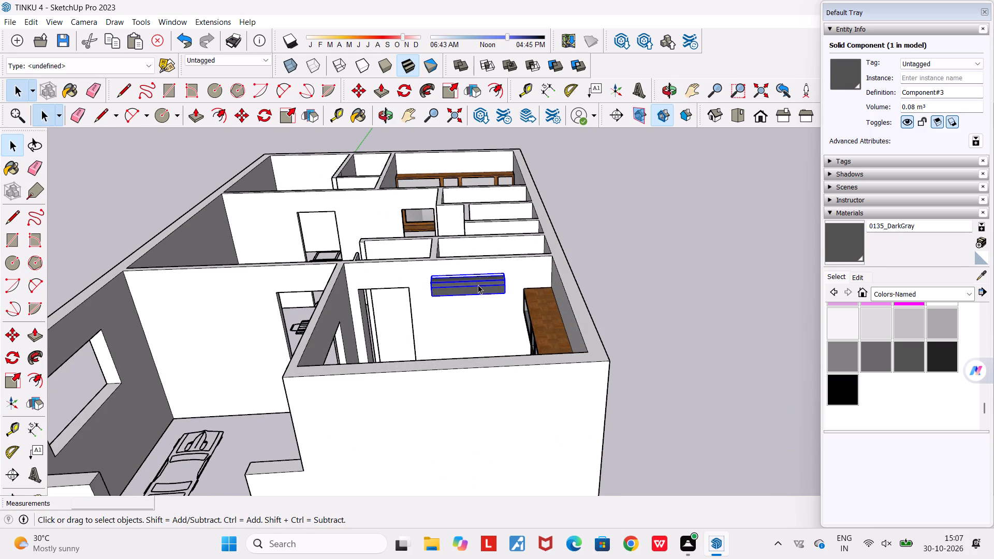
pyautogui.hotkey('ctrl', 'c')
pyautogui.hotkey('ctrl', 'v')
pyautogui.click(678, 309)
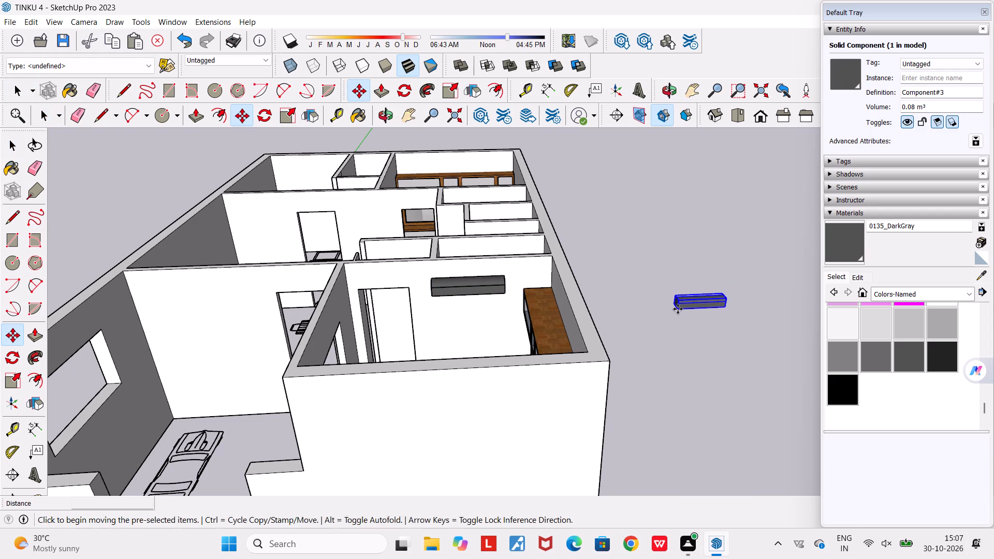
# Rotate the pasted unit 90° about its vertical axis to run parallel to the green axis, and turn it end for end.
pyautogui.moveTo(699, 316); pyautogui.dragTo(642, 412, button='middle')
pyautogui.scroll(5, 757, 301)
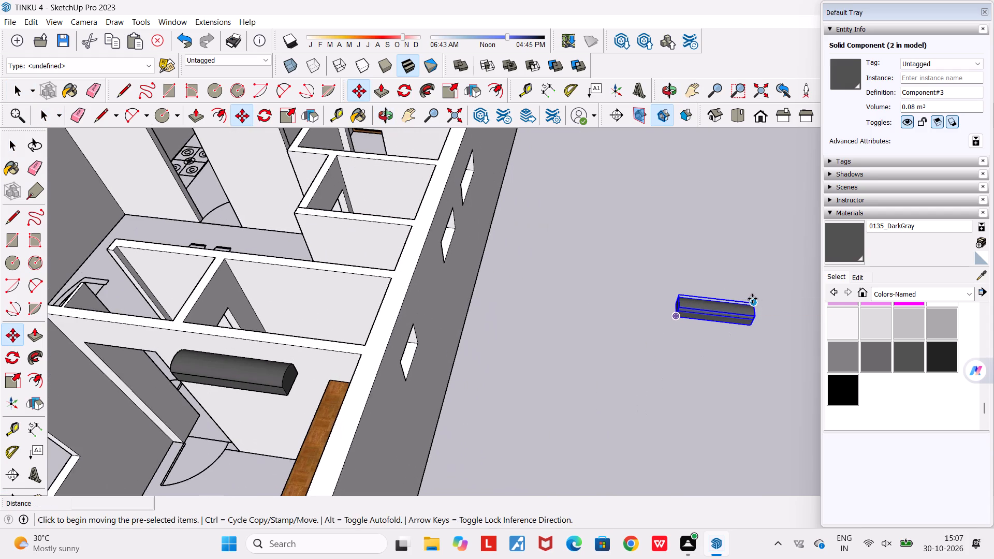
pyautogui.scroll(4, 747, 307)
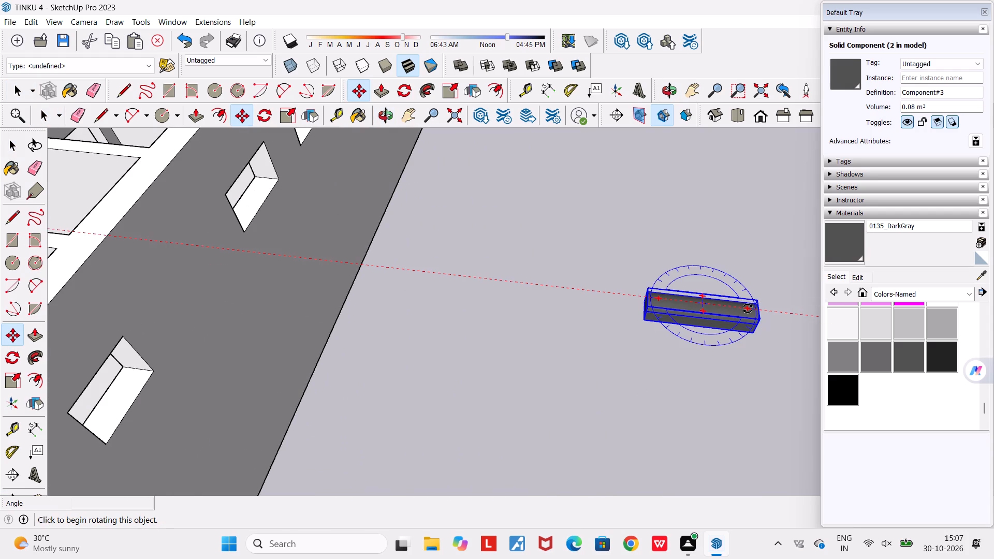
pyautogui.click(748, 308)
pyautogui.click(706, 352)
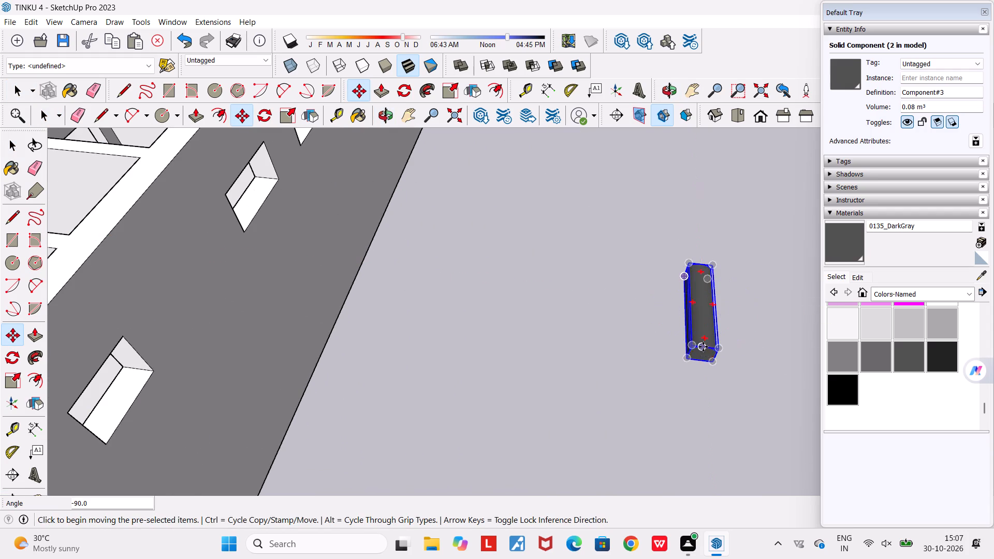
pyautogui.scroll(-10, 703, 347)
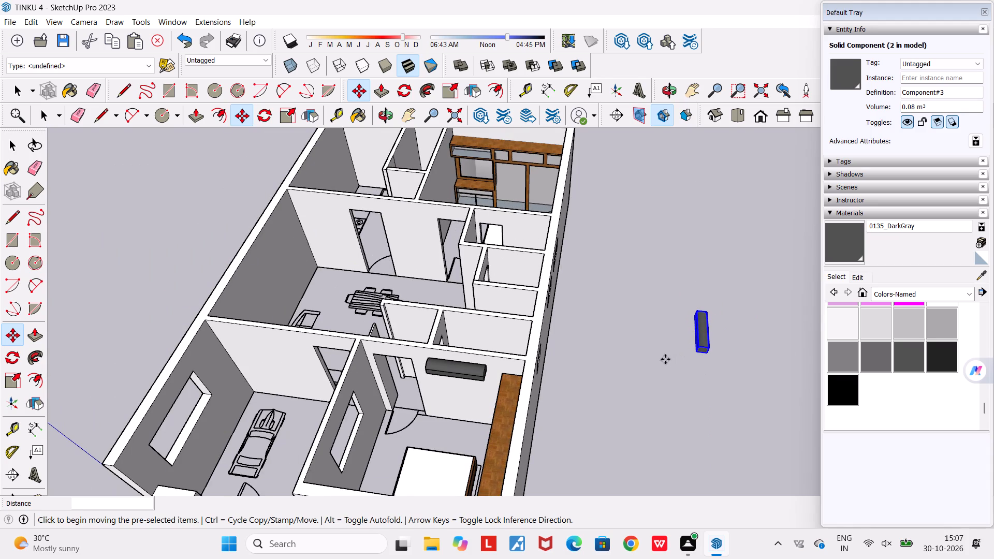
pyautogui.click(708, 344)
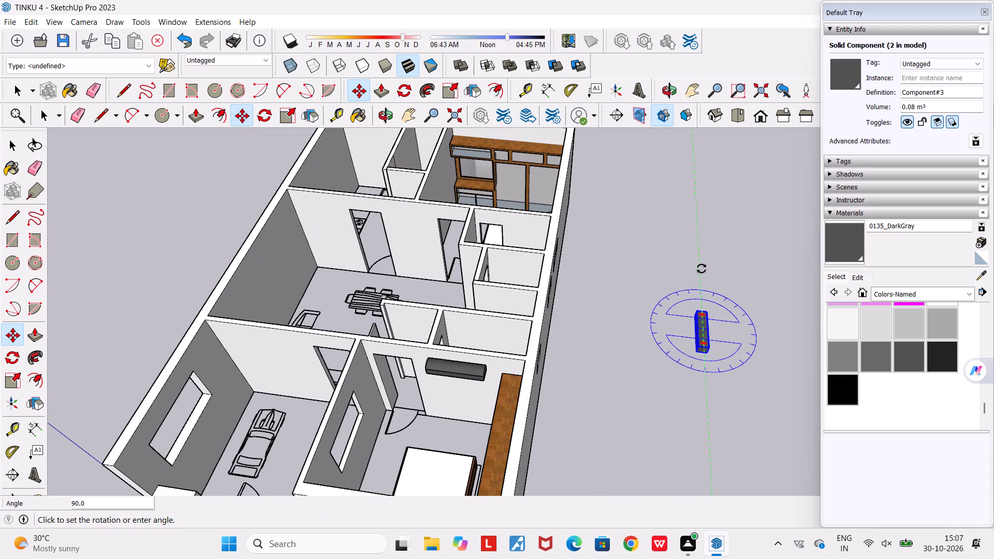
pyautogui.click(701, 269)
# Move the rotated unit about 8 m into the rear bedroom, between the bed and the partition wall.
pyautogui.scroll(5, 713, 351)
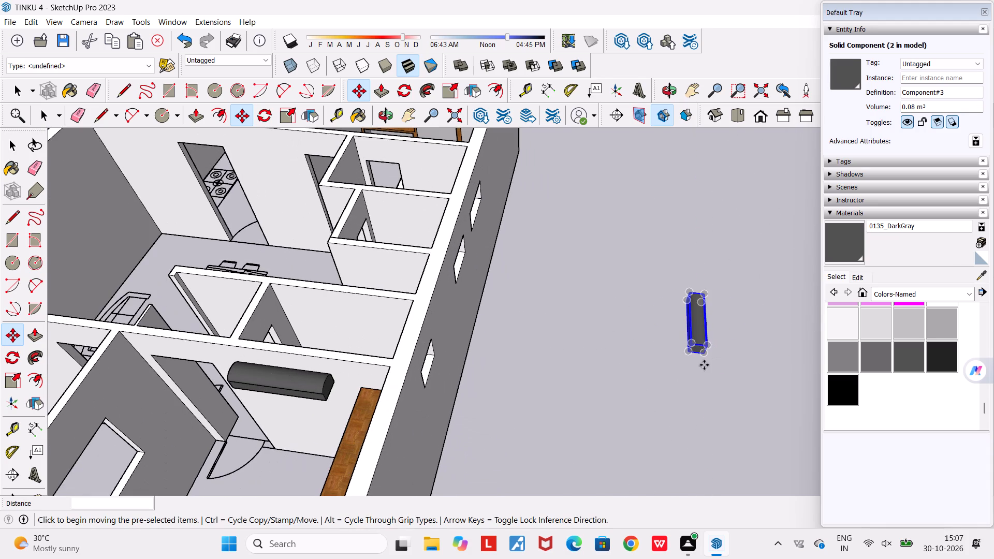
pyautogui.click(705, 357)
pyautogui.scroll(-6, 705, 357)
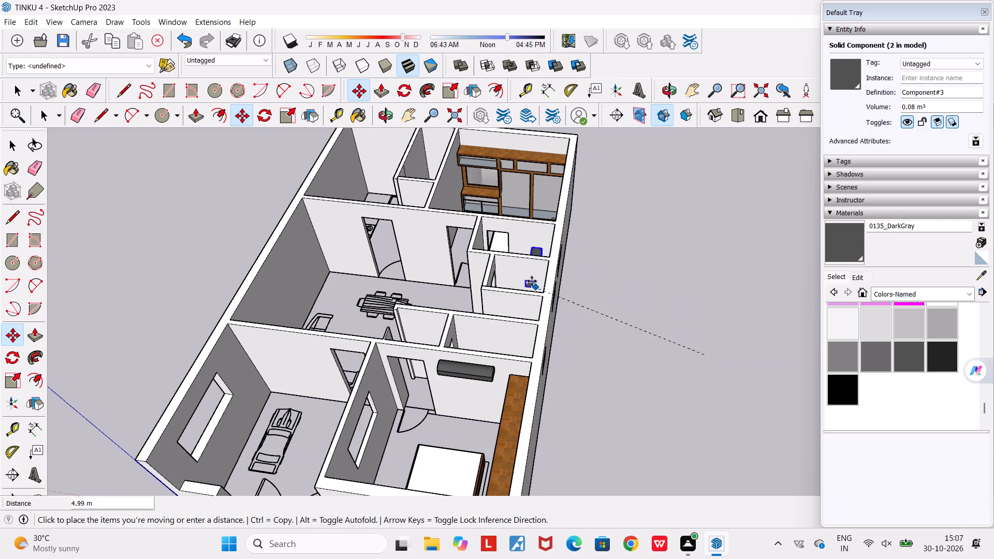
pyautogui.scroll(9, 442, 196)
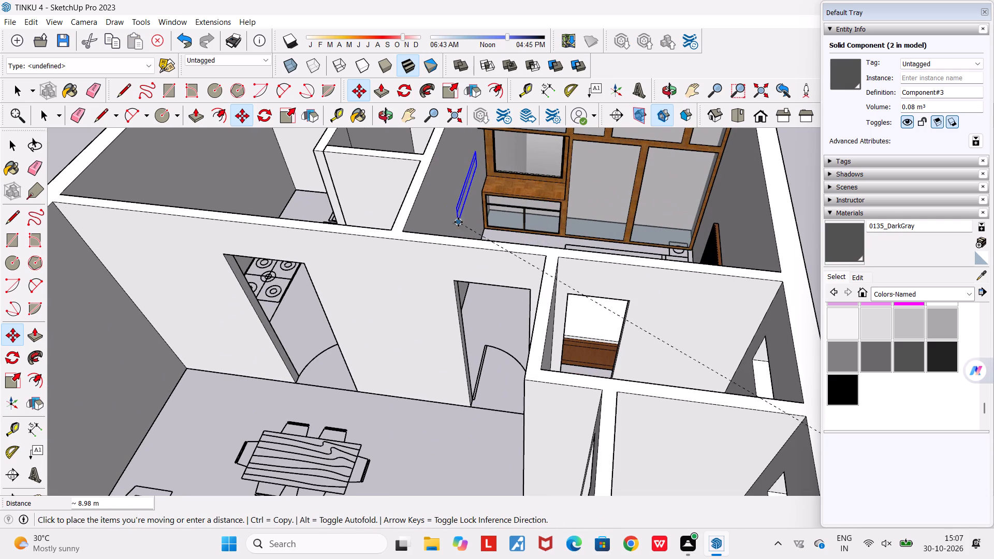
pyautogui.moveTo(458, 223); pyautogui.dragTo(516, 305, button='middle')
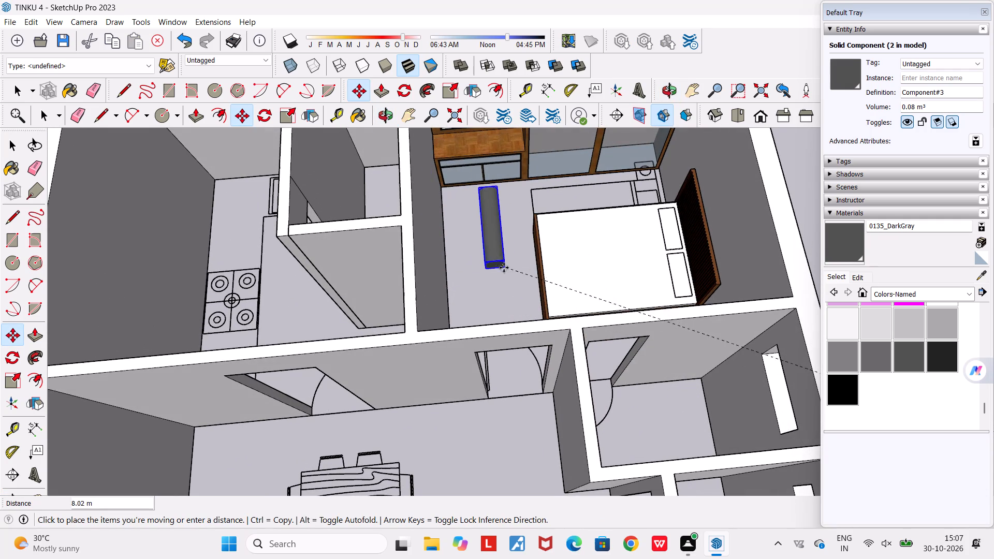
pyautogui.click(485, 277)
# Move the unit from the bedroom floor up to the top of the partition wall opposite the bed's headboard.
pyautogui.moveTo(471, 270); pyautogui.dragTo(299, 165, button='middle')
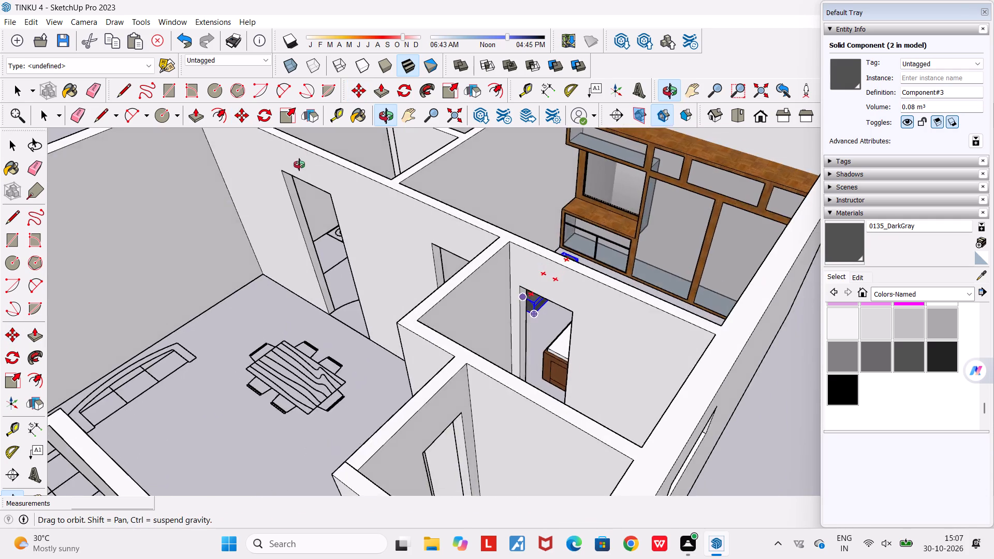
pyautogui.moveTo(299, 165); pyautogui.dragTo(443, 61, button='middle')
pyautogui.moveTo(459, 267); pyautogui.dragTo(443, 339, button='middle')
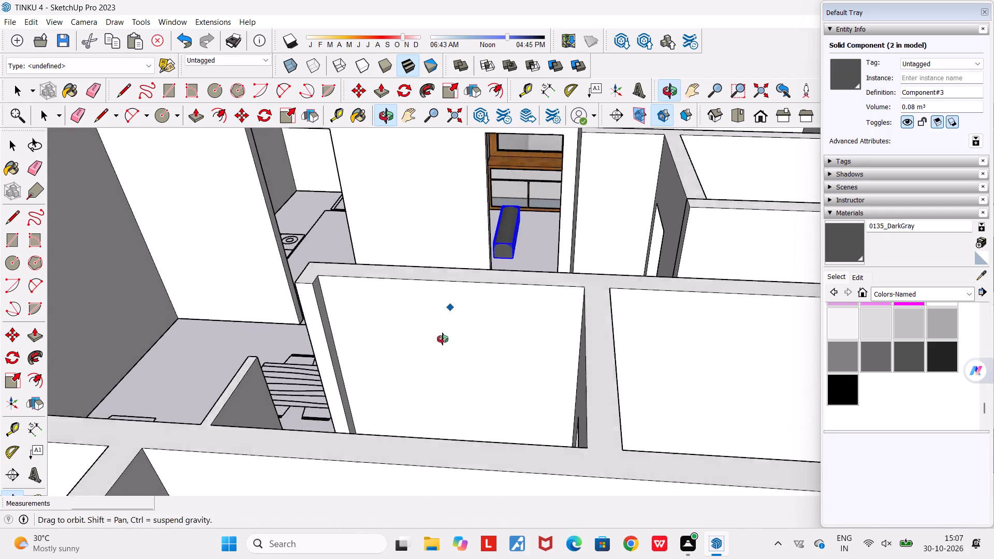
pyautogui.moveTo(443, 339); pyautogui.dragTo(445, 354, button='middle')
pyautogui.scroll(8, 522, 234)
pyautogui.moveTo(495, 217); pyautogui.dragTo(477, 206, button='middle')
pyautogui.scroll(1, 495, 217)
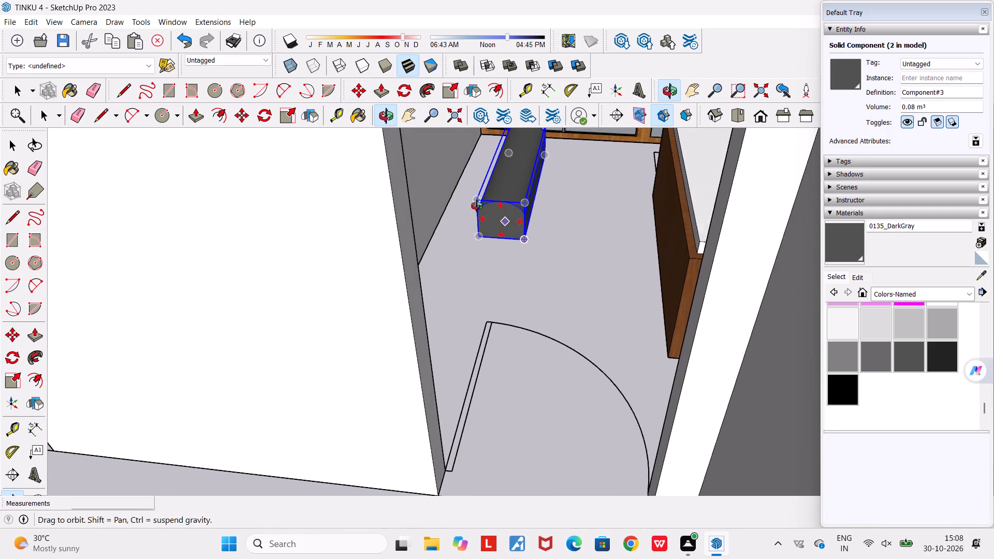
pyautogui.moveTo(477, 206); pyautogui.dragTo(472, 203, button='middle')
pyautogui.click(528, 243)
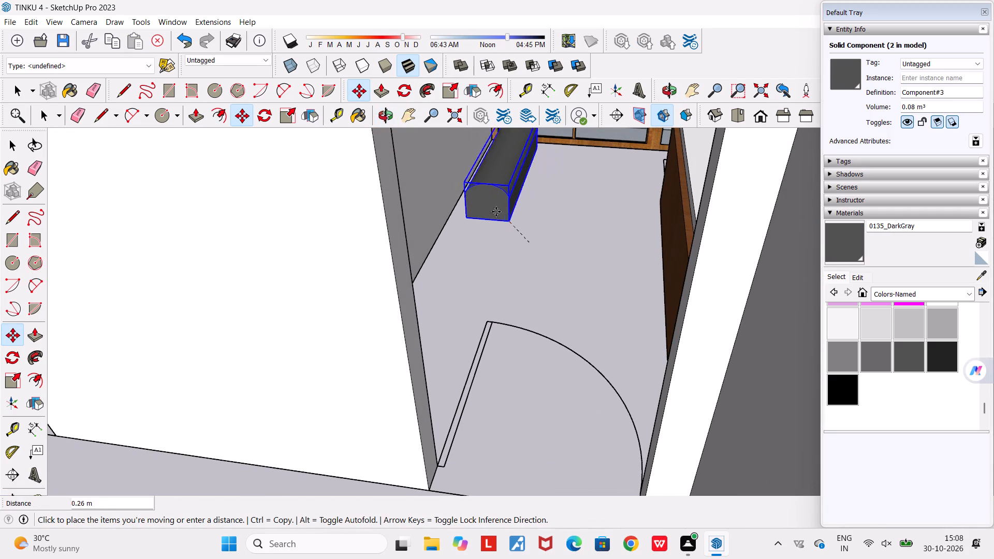
pyautogui.moveTo(432, 171); pyautogui.dragTo(404, 383, button='middle')
pyautogui.scroll(-9, 404, 383)
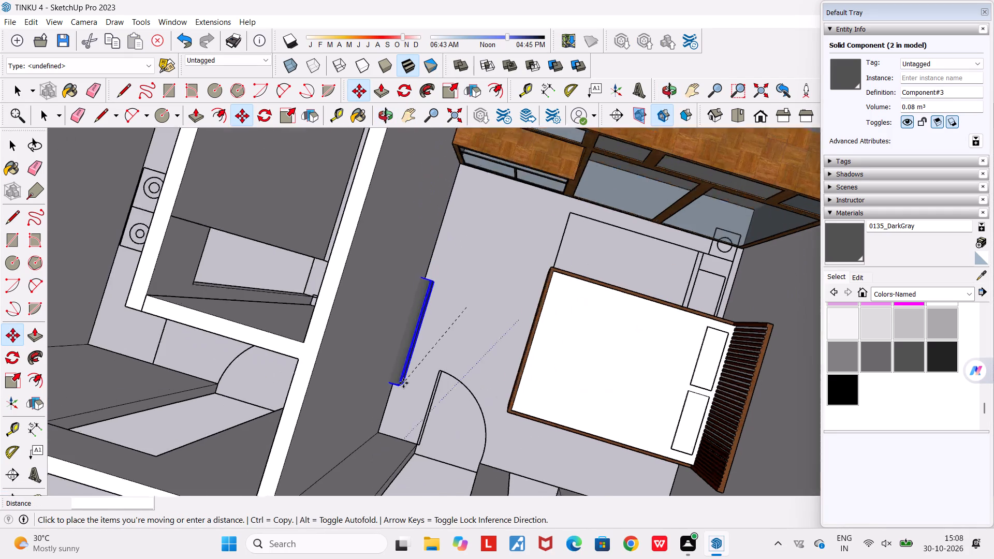
pyautogui.scroll(-1, 403, 383)
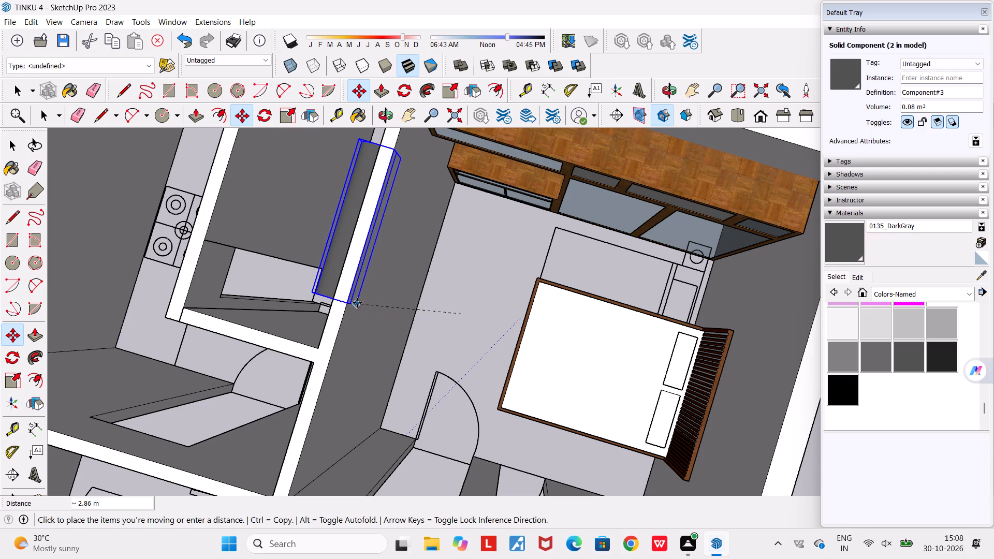
pyautogui.click(358, 298)
# Shift the unit about 0.4 m out of the partition wall so that it sits on the bedroom side.
pyautogui.moveTo(381, 289); pyautogui.dragTo(201, 177, button='middle')
pyautogui.scroll(-12, 201, 177)
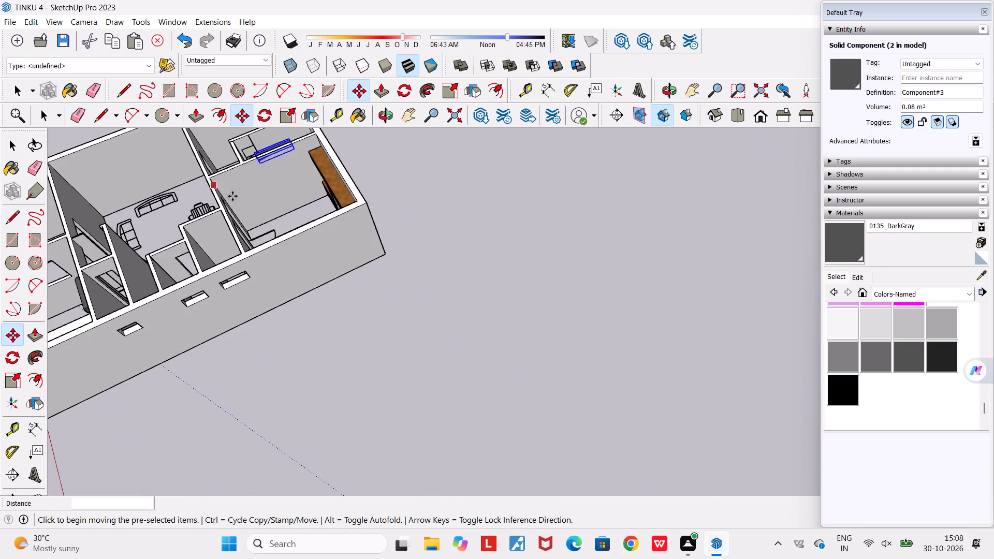
pyautogui.moveTo(320, 207); pyautogui.dragTo(105, 223, button='middle')
pyautogui.scroll(-12, 105, 223)
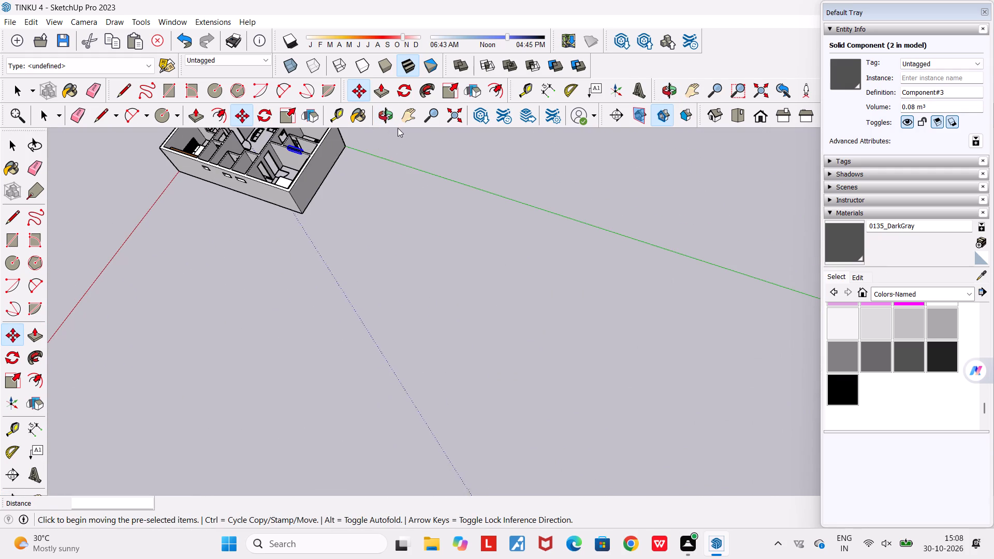
pyautogui.click(403, 125)
pyautogui.moveTo(334, 253); pyautogui.dragTo(307, 473)
pyautogui.scroll(3, 279, 389)
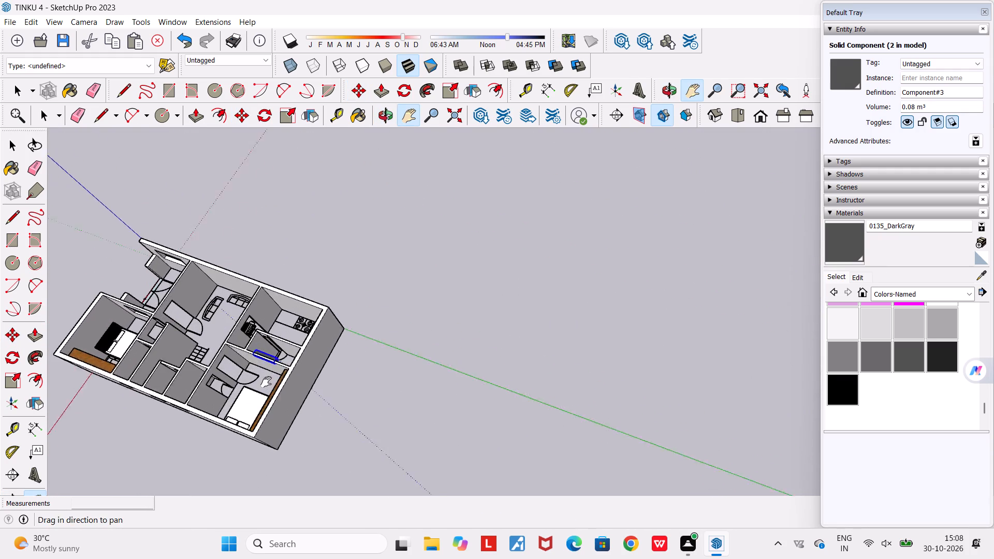
pyautogui.scroll(18, 266, 382)
pyautogui.moveTo(346, 360); pyautogui.dragTo(271, 279, button='middle')
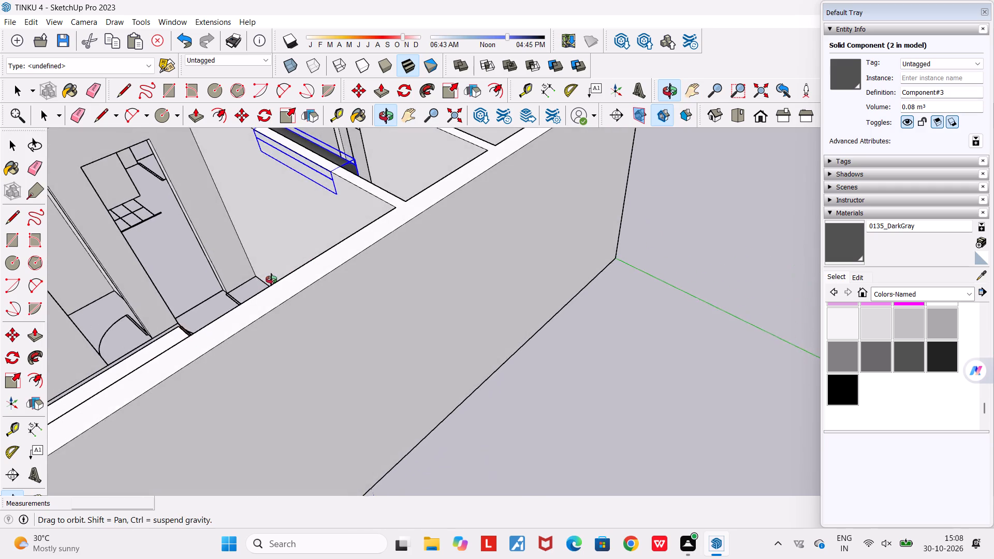
pyautogui.moveTo(271, 279); pyautogui.dragTo(286, 272, button='middle')
pyautogui.moveTo(322, 266); pyautogui.dragTo(327, 446)
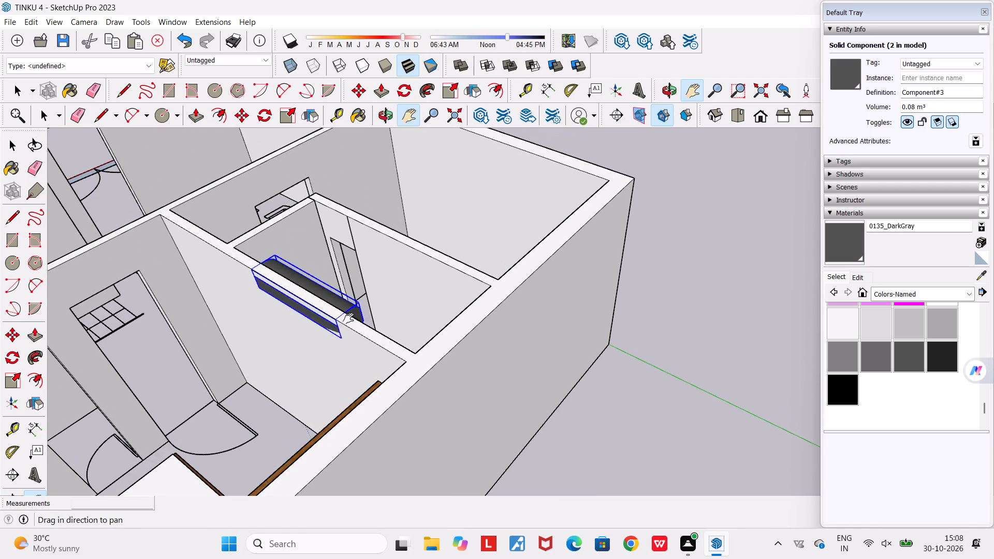
pyautogui.scroll(7, 347, 317)
pyautogui.moveTo(386, 323); pyautogui.dragTo(347, 320, button='middle')
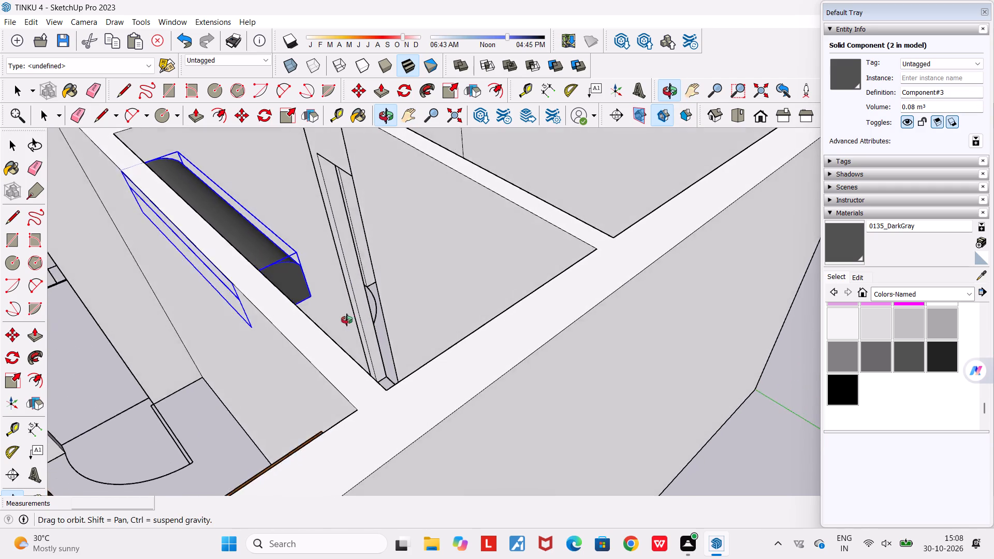
pyautogui.moveTo(347, 320); pyautogui.dragTo(335, 327, button='middle')
pyautogui.moveTo(480, 223); pyautogui.dragTo(535, 306, button='middle')
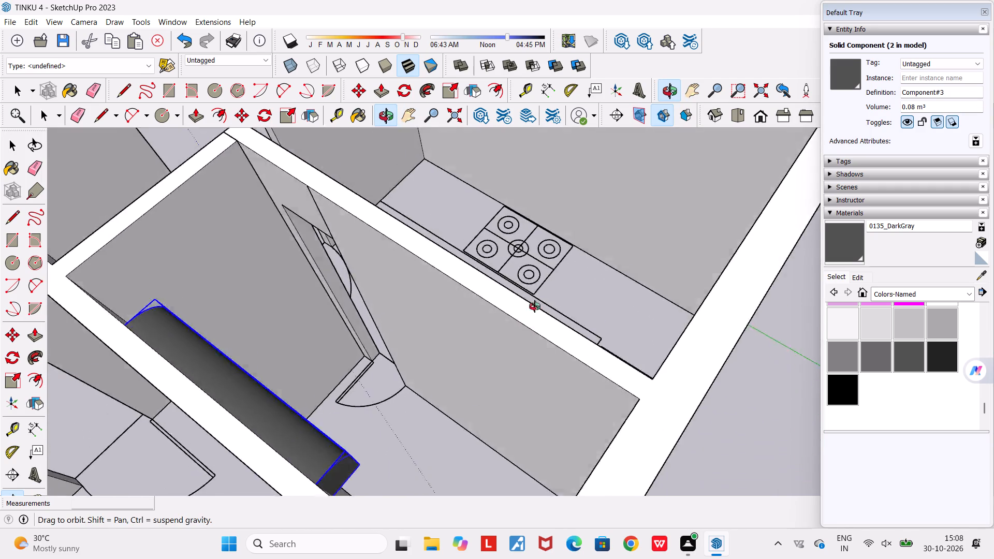
pyautogui.moveTo(535, 306); pyautogui.dragTo(521, 220, button='middle')
pyautogui.scroll(-5, 521, 220)
pyautogui.moveTo(499, 262); pyautogui.dragTo(567, 373)
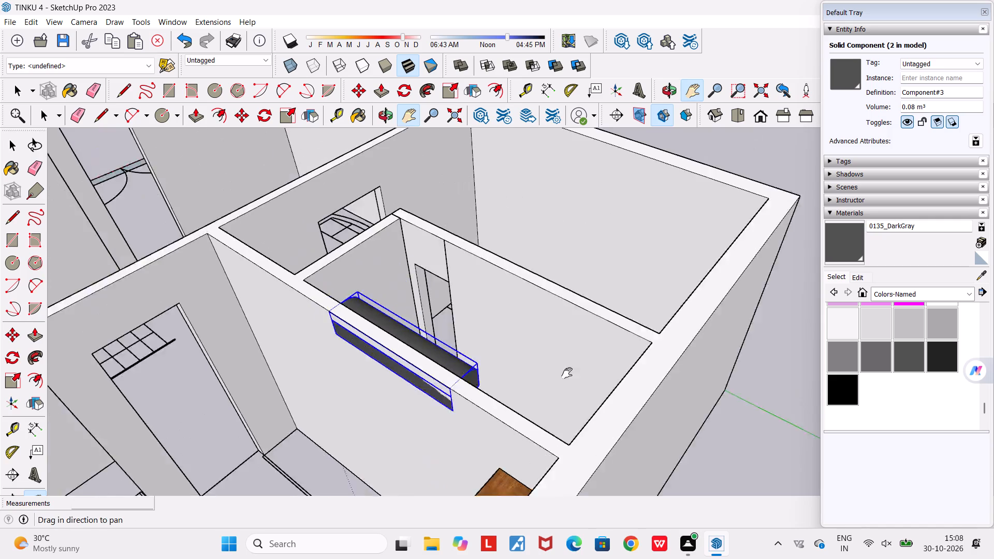
pyautogui.moveTo(567, 373); pyautogui.dragTo(581, 430)
pyautogui.moveTo(586, 413); pyautogui.dragTo(563, 314, button='middle')
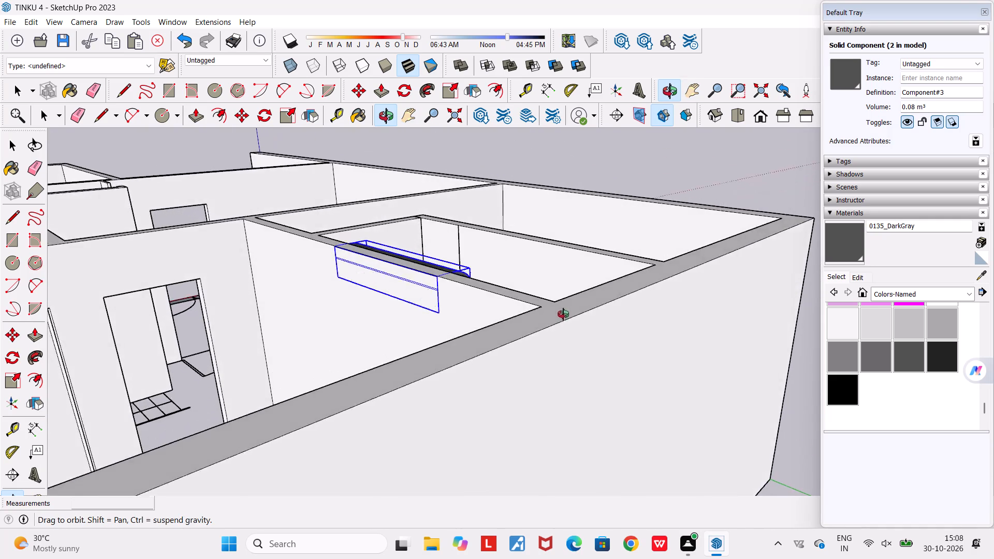
pyautogui.moveTo(563, 314); pyautogui.dragTo(525, 361, button='middle')
pyautogui.scroll(2, 405, 408)
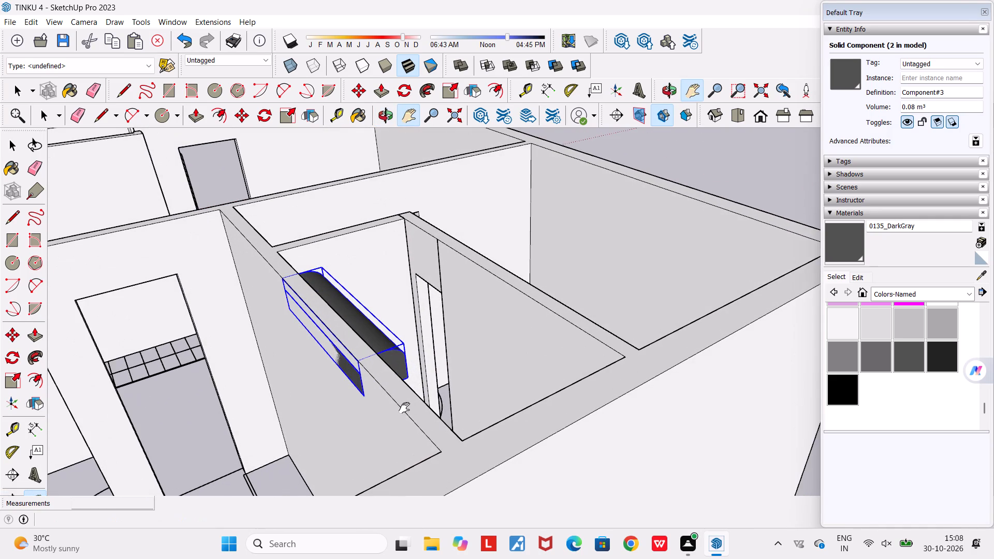
pyautogui.scroll(5, 404, 408)
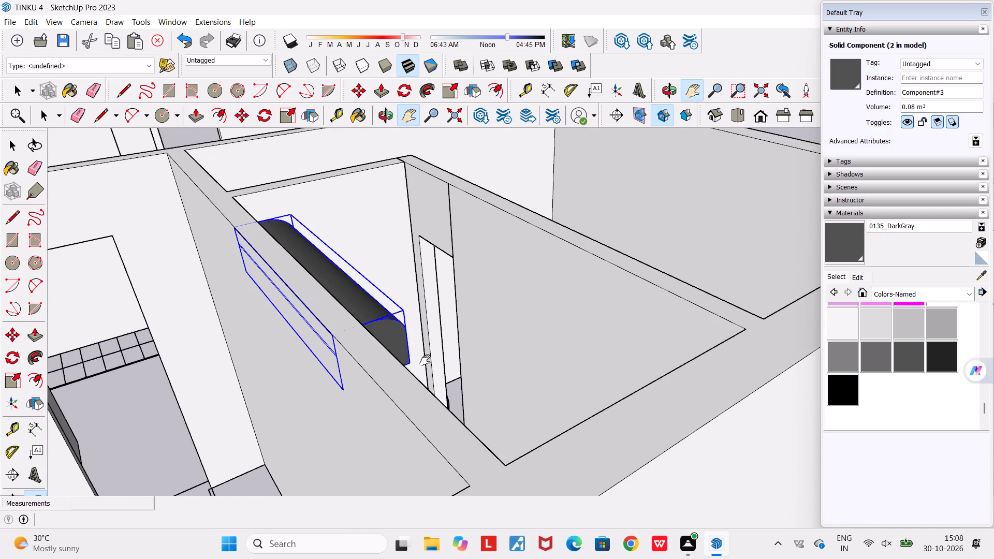
pyautogui.press('m')
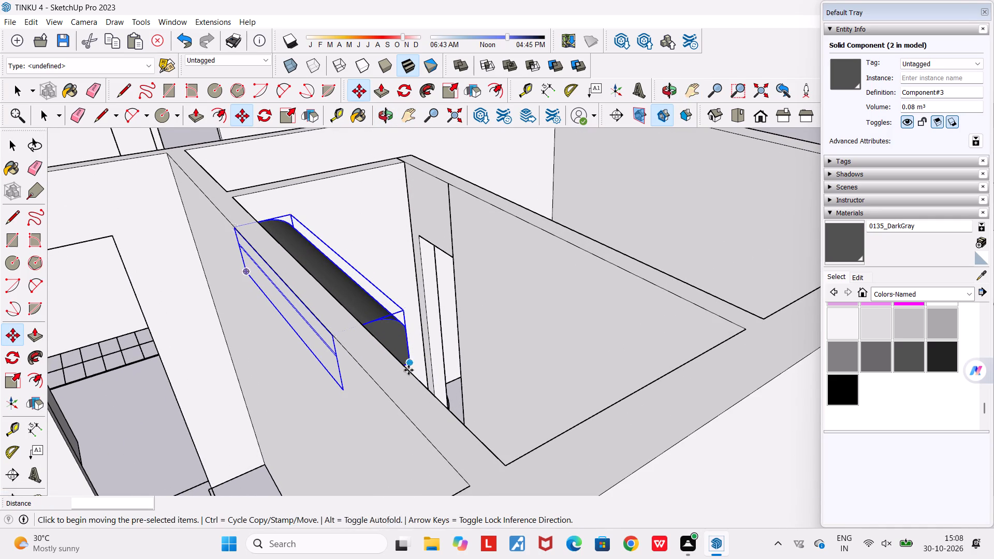
pyautogui.click(411, 366)
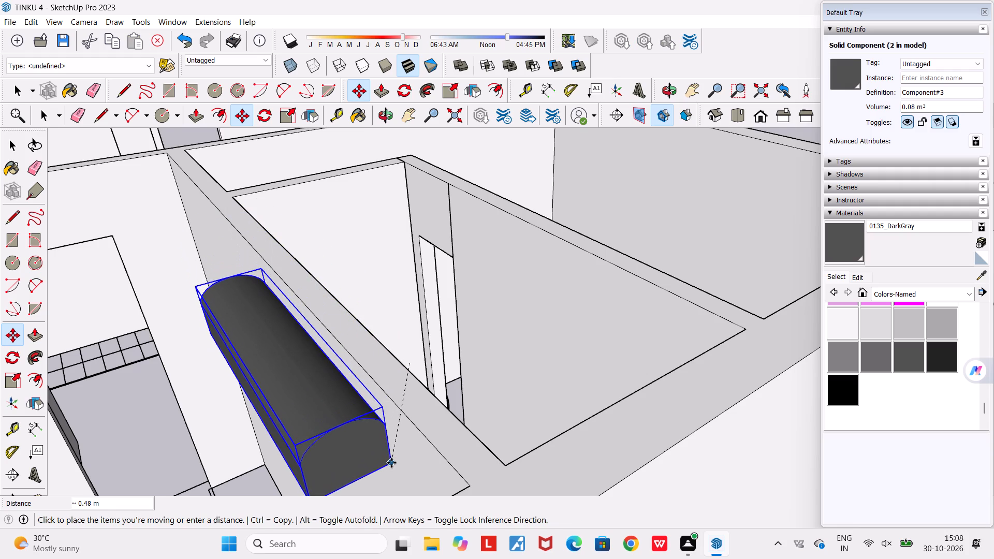
pyautogui.moveTo(389, 461); pyautogui.dragTo(413, 416, button='middle')
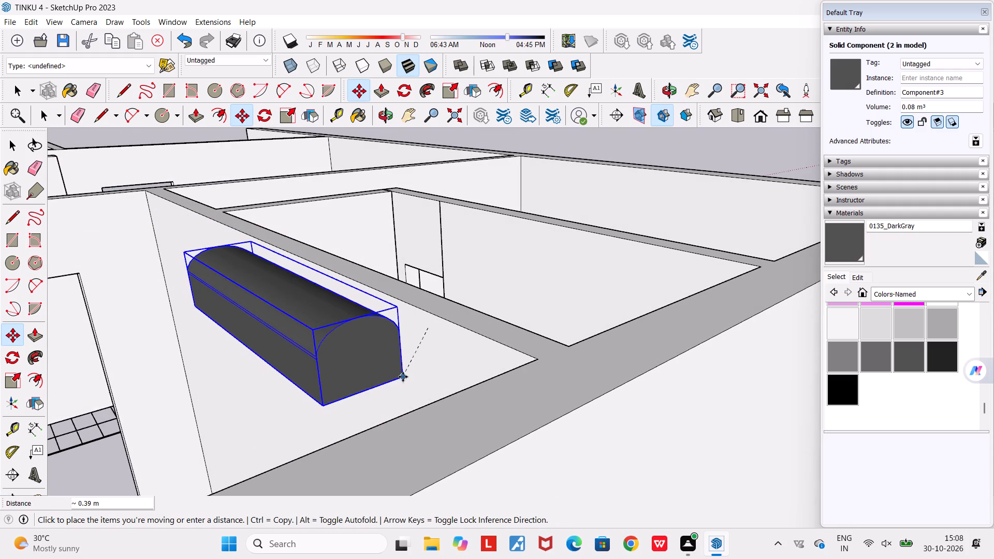
pyautogui.click(400, 395)
# Lower the dark grey unit about 0.22 m down the bedroom side of the partition wall.
pyautogui.moveTo(401, 380); pyautogui.dragTo(466, 361, button='middle')
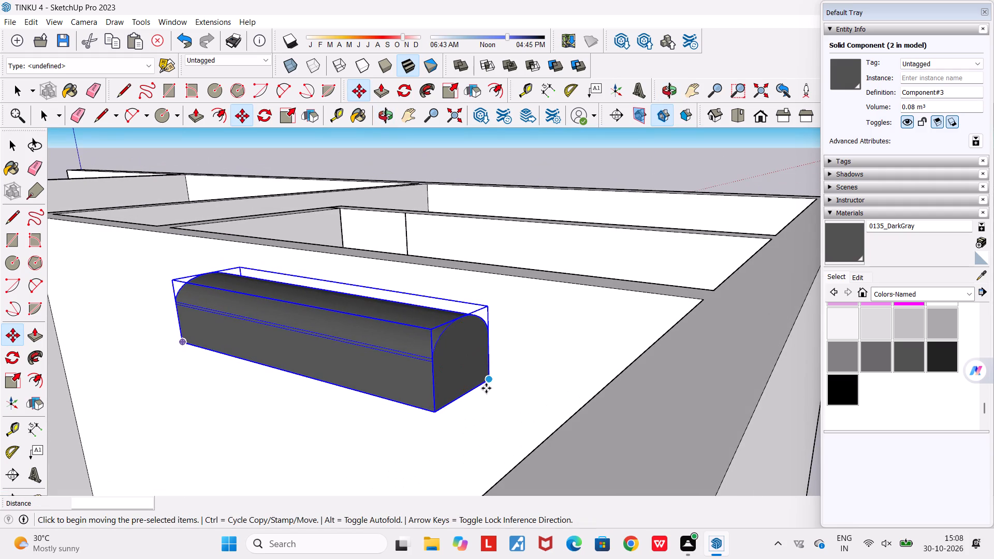
pyautogui.click(491, 381)
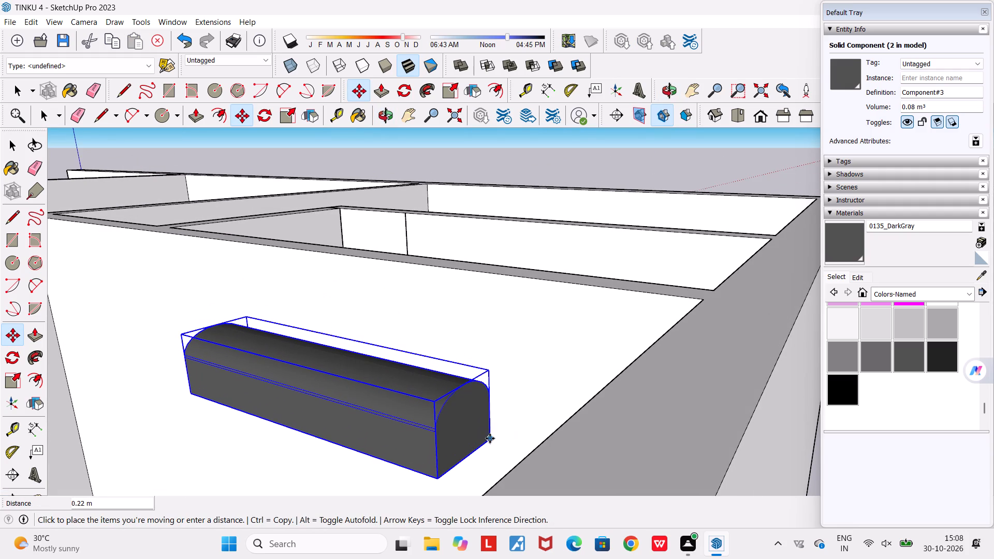
pyautogui.click(490, 439)
# Shift the unit about 0.02 m toward the partition wall by its lower rear corner, and clear the selection.
pyautogui.moveTo(500, 397); pyautogui.dragTo(334, 467, button='middle')
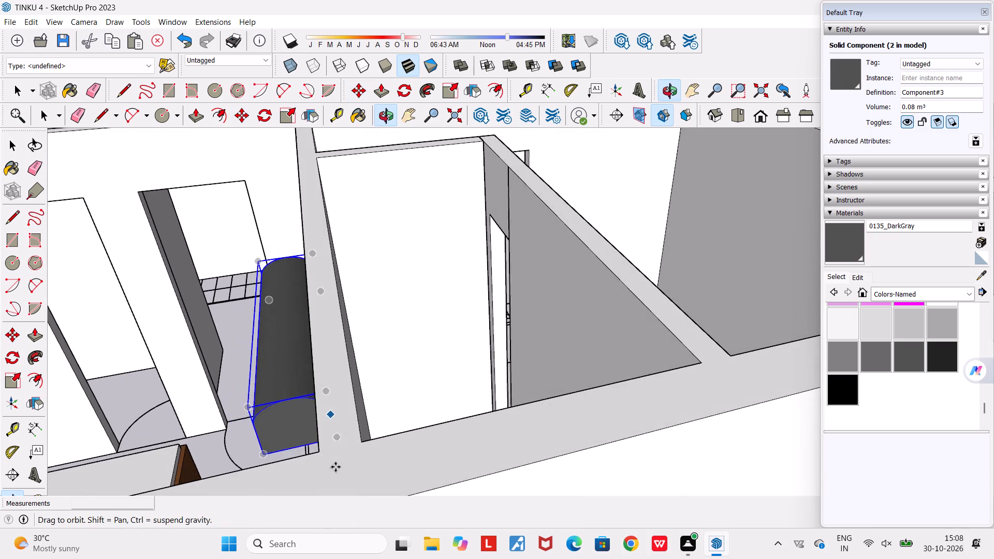
pyautogui.scroll(5, 336, 455)
pyautogui.moveTo(320, 451); pyautogui.dragTo(379, 408, button='middle')
pyautogui.moveTo(366, 421); pyautogui.dragTo(355, 473, button='middle')
pyautogui.scroll(5, 335, 462)
pyautogui.click(325, 444)
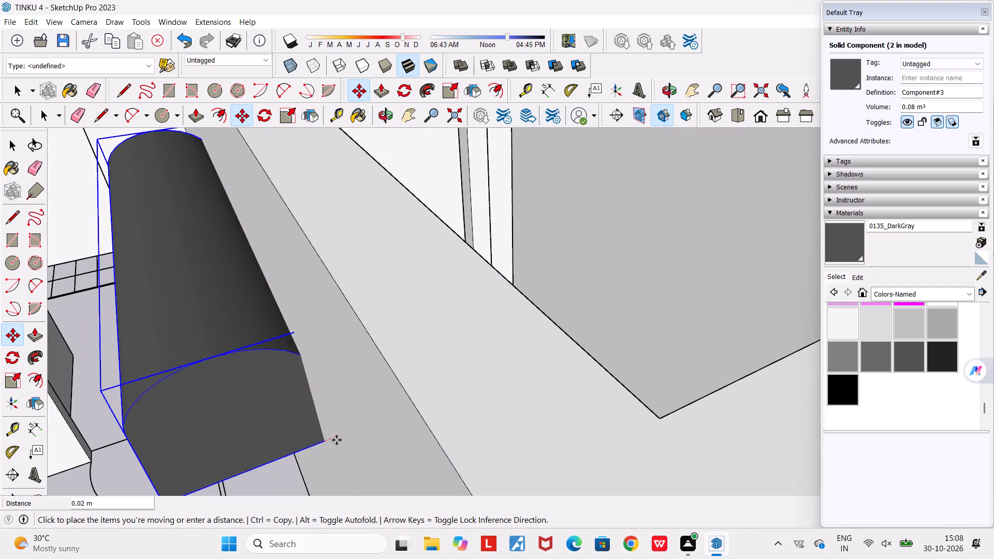
pyautogui.click(332, 440)
pyautogui.moveTo(328, 443); pyautogui.dragTo(359, 402, button='middle')
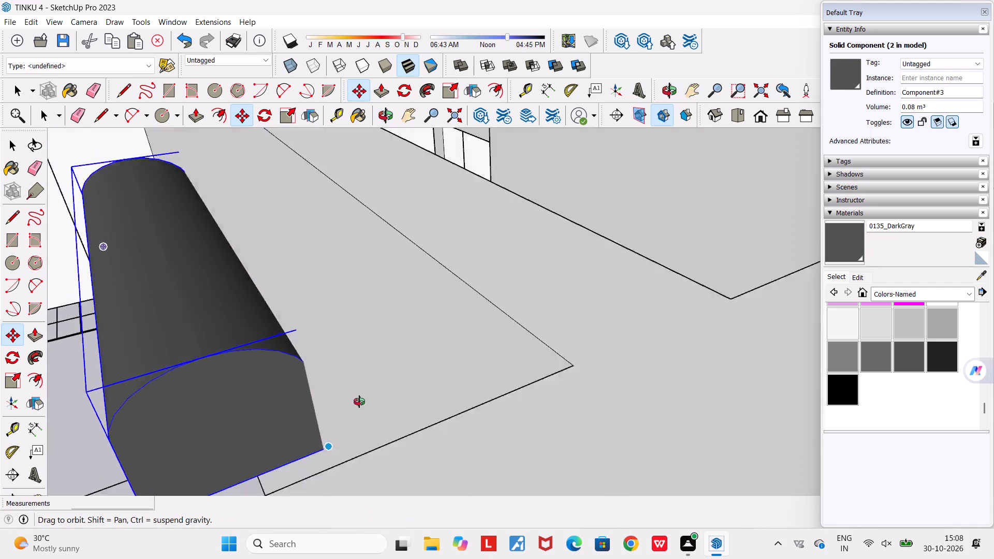
pyautogui.moveTo(359, 402); pyautogui.dragTo(387, 390, button='middle')
pyautogui.scroll(-10, 387, 390)
pyautogui.moveTo(388, 391); pyautogui.dragTo(513, 462, button='middle')
pyautogui.scroll(-7, 513, 462)
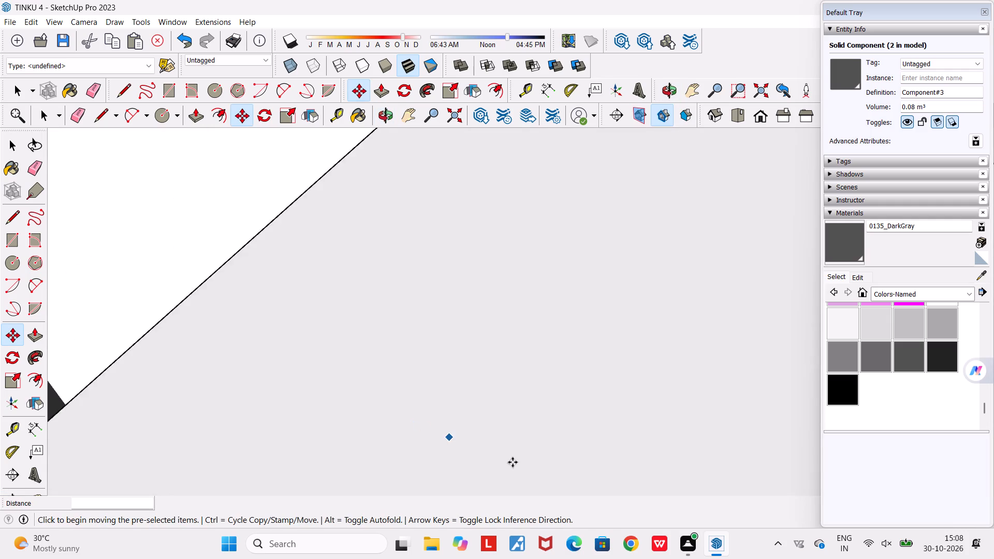
pyautogui.scroll(-20, 513, 462)
pyautogui.scroll(-8, 513, 462)
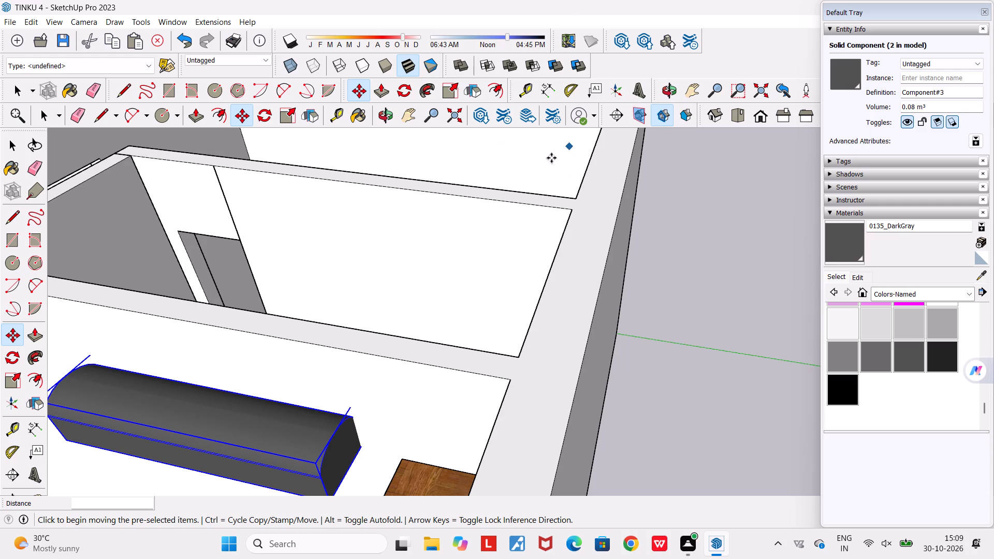
pyautogui.press('Escape')
pyautogui.scroll(-6, 466, 187)
pyautogui.press('space')
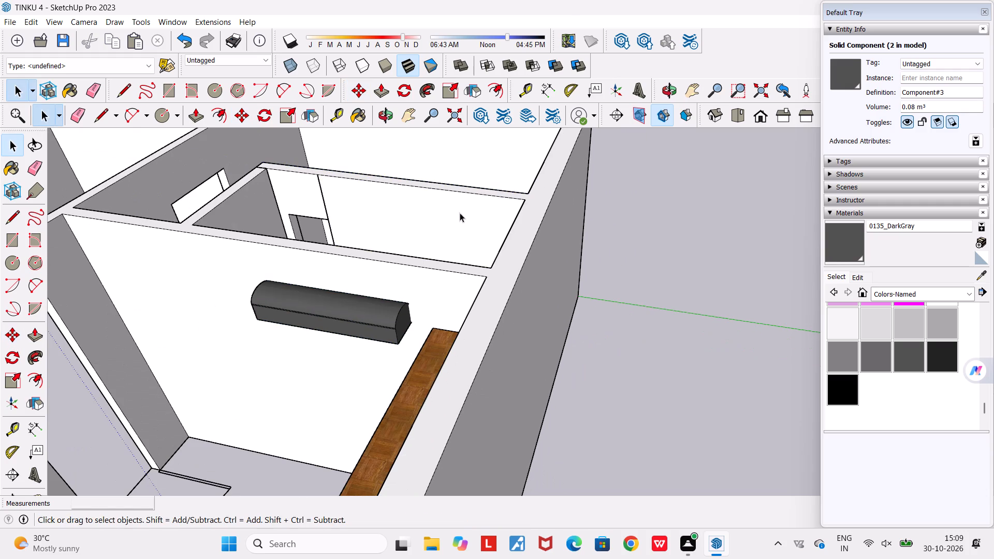
# Examine the mounted unit's position relative to the bed, the doorway and the wooden wardrobe from several sides.
pyautogui.moveTo(460, 213); pyautogui.dragTo(613, 185, button='middle')
pyautogui.scroll(-5, 613, 185)
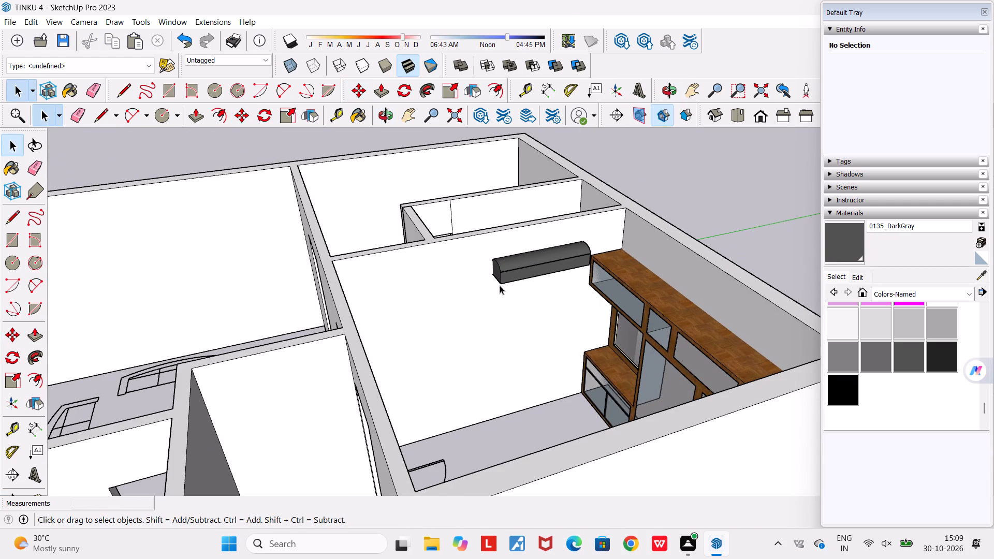
pyautogui.scroll(-4, 502, 280)
pyautogui.moveTo(522, 297); pyautogui.dragTo(357, 373, button='middle')
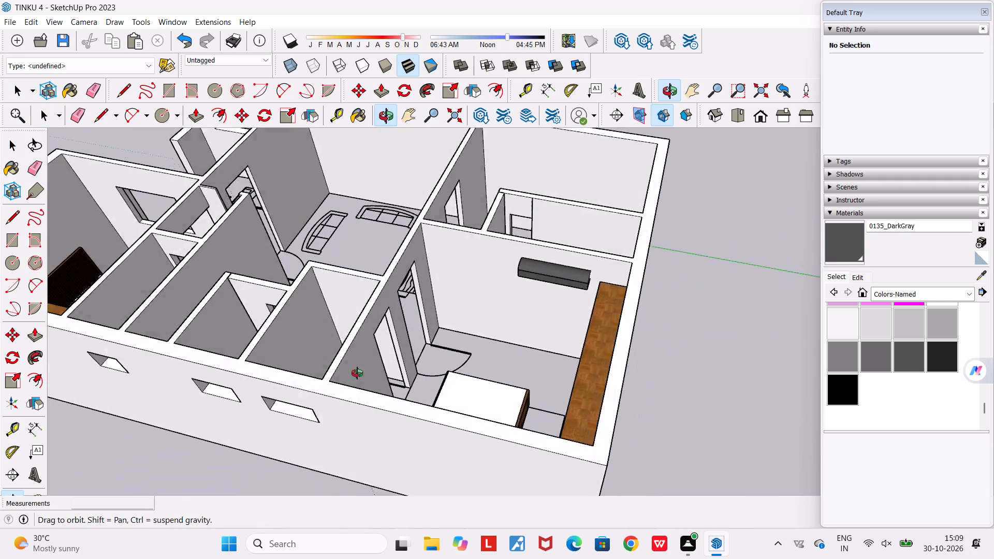
pyautogui.moveTo(357, 373); pyautogui.dragTo(340, 390, button='middle')
pyautogui.scroll(-5, 340, 390)
pyautogui.moveTo(448, 334); pyautogui.dragTo(400, 307, button='middle')
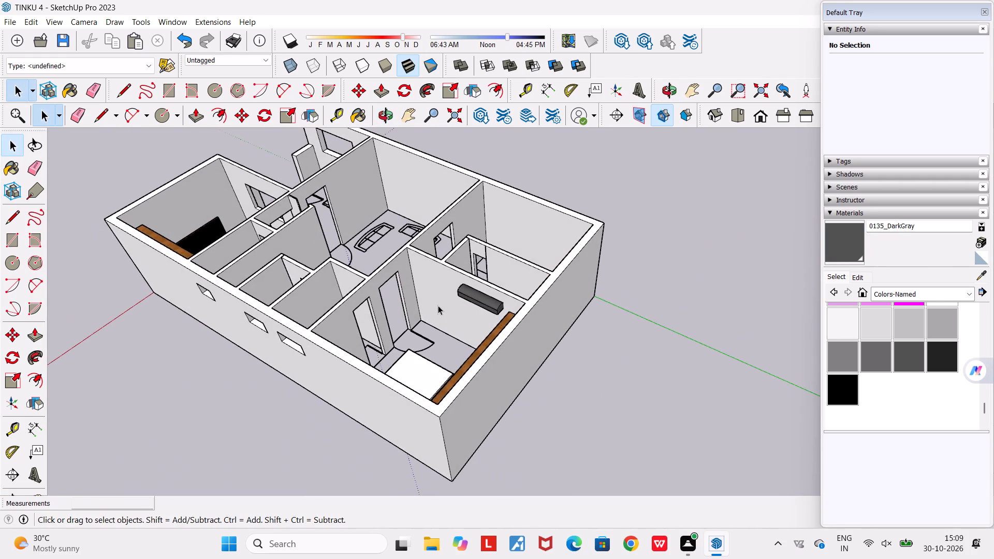
pyautogui.scroll(2, 438, 305)
pyautogui.moveTo(432, 303); pyautogui.dragTo(224, 316, button='middle')
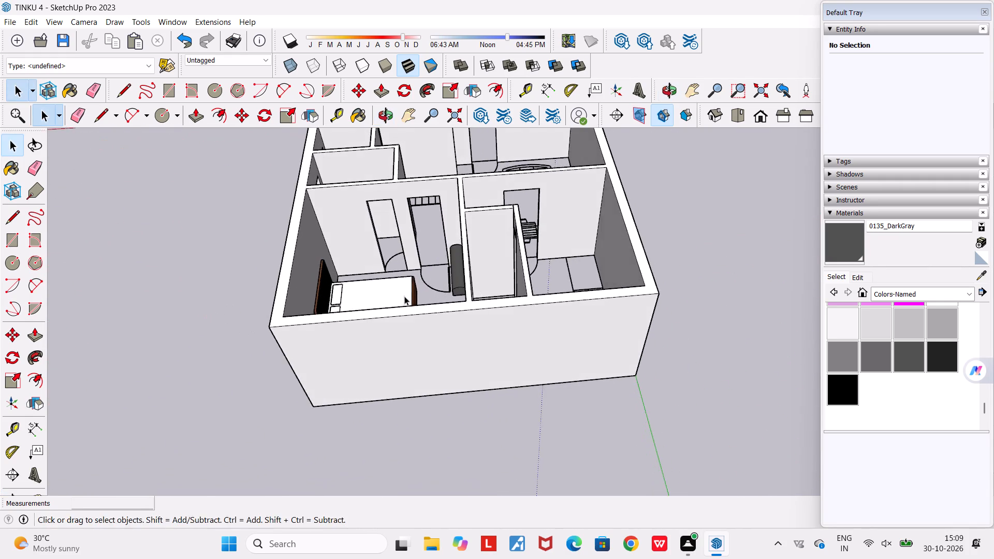
pyautogui.moveTo(426, 298); pyautogui.dragTo(758, 299, button='middle')
pyautogui.scroll(5, 513, 299)
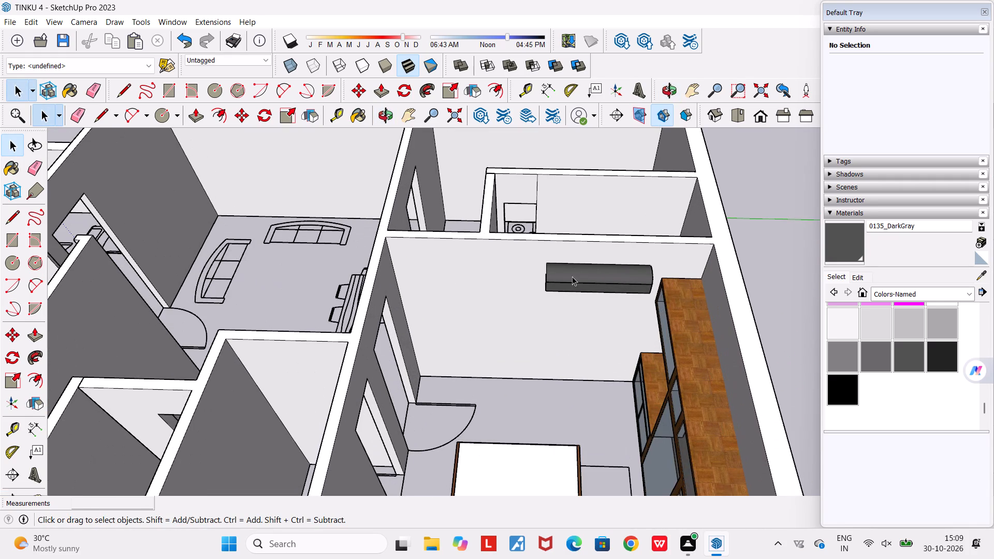
# Move the dark grey unit about 0.98 m along the partition wall, away from the wooden wardrobe.
pyautogui.click(561, 280)
pyautogui.scroll(6, 561, 280)
pyautogui.moveTo(561, 280); pyautogui.dragTo(694, 301, button='middle')
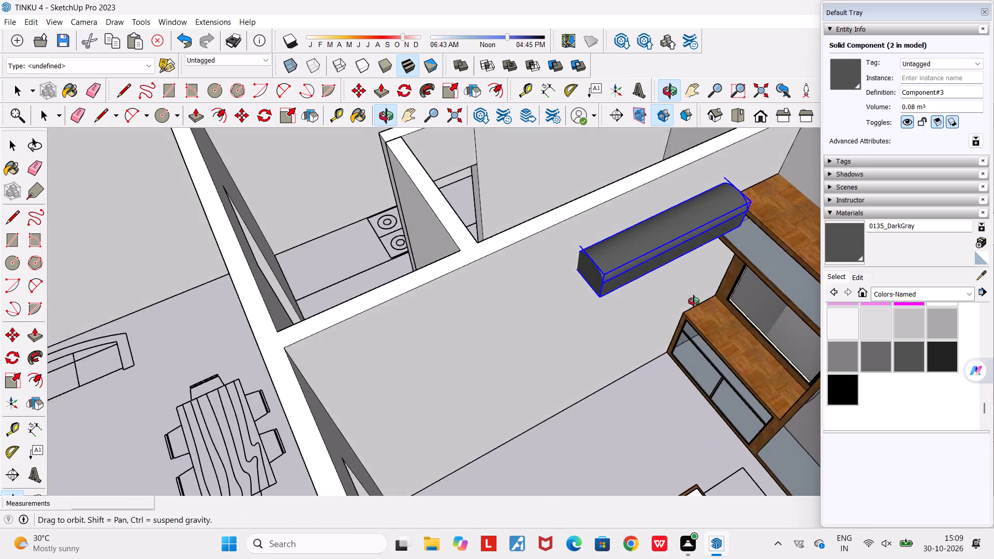
pyautogui.moveTo(694, 301); pyautogui.dragTo(721, 245, button='middle')
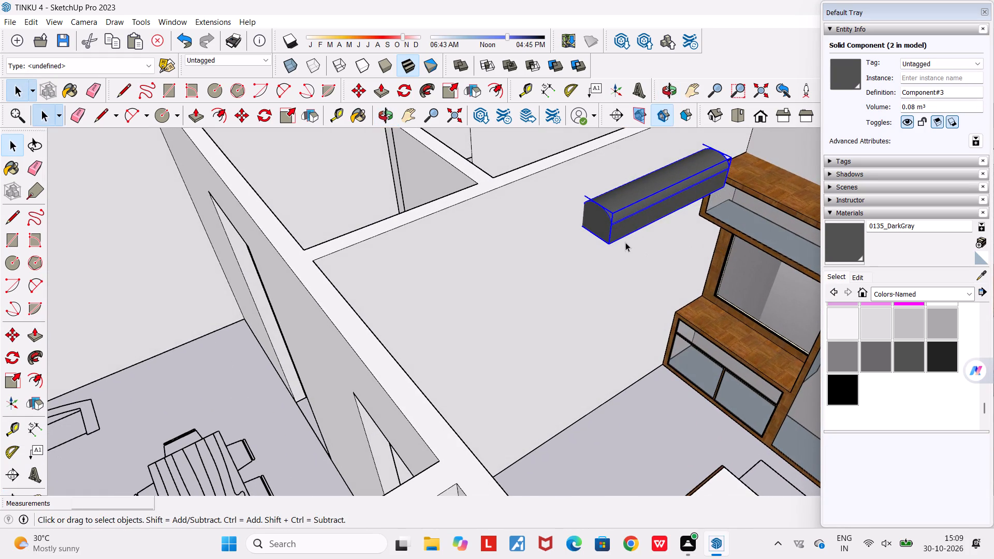
pyautogui.press('m')
pyautogui.click(611, 245)
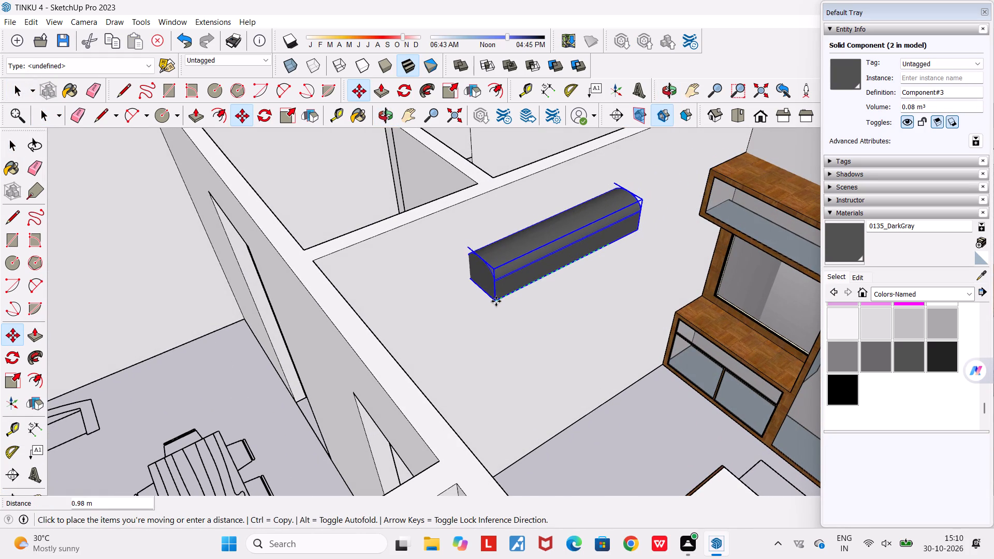
pyautogui.click(500, 302)
# Nudge the unit slightly by its lower rear corner against the partition wall.
pyautogui.moveTo(515, 302); pyautogui.dragTo(674, 314, button='middle')
pyautogui.scroll(6, 601, 286)
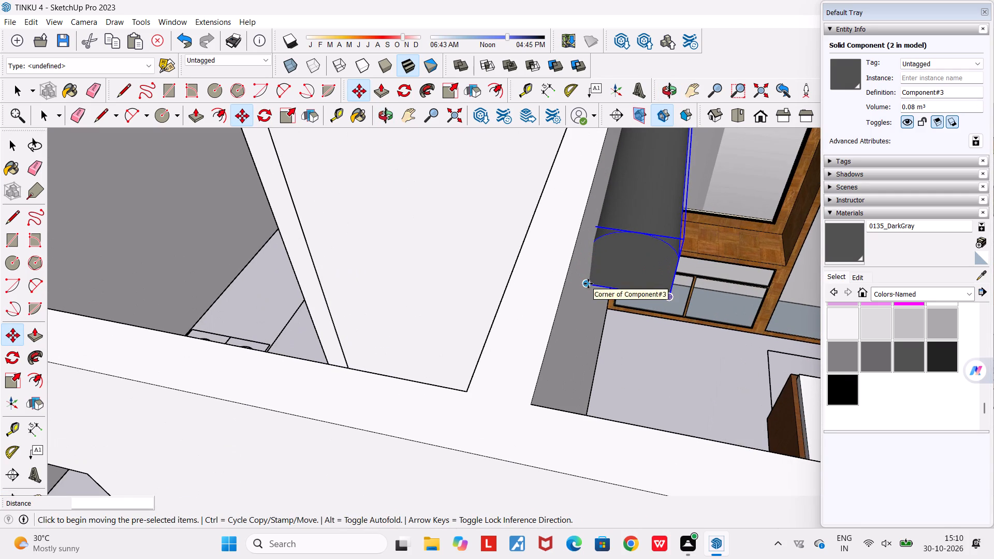
pyautogui.click(588, 284)
pyautogui.click(589, 285)
# Reposition the unit on the partition wall by its lower front corner.
pyautogui.moveTo(599, 290); pyautogui.dragTo(474, 255, button='middle')
pyautogui.scroll(-2, 474, 255)
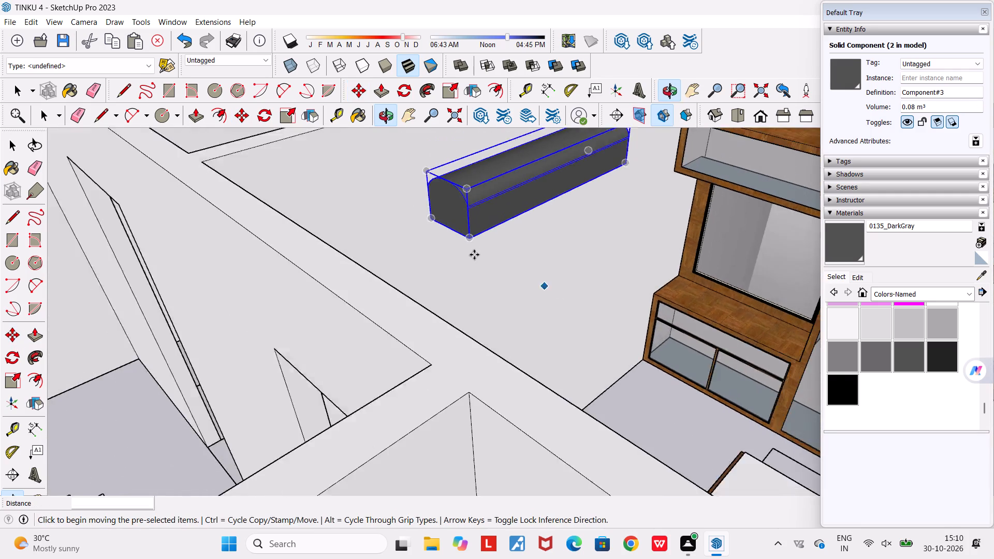
pyautogui.scroll(-7, 474, 255)
pyautogui.moveTo(514, 276); pyautogui.dragTo(197, 248, button='middle')
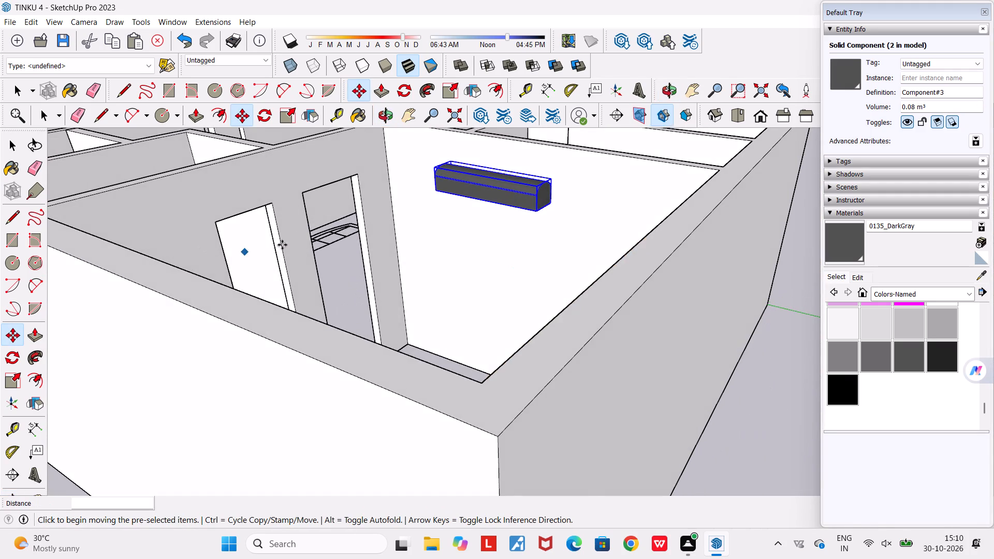
pyautogui.scroll(4, 358, 187)
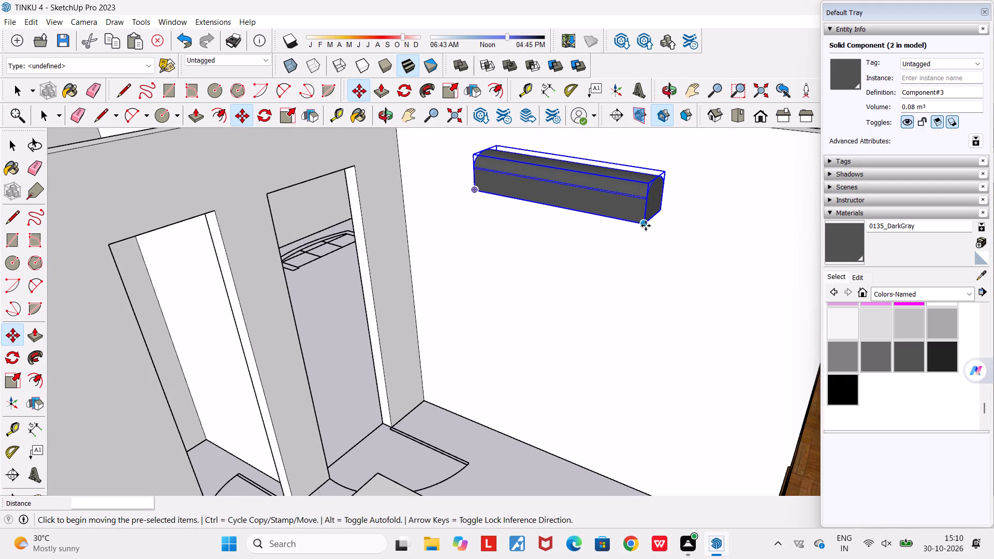
pyautogui.click(646, 226)
pyautogui.moveTo(664, 244); pyautogui.dragTo(630, 243, button='middle')
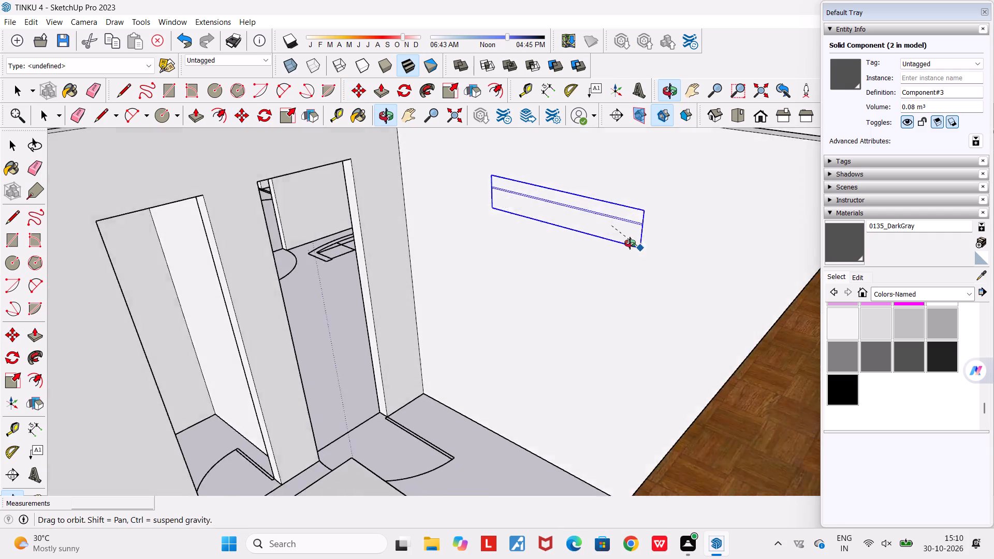
pyautogui.moveTo(630, 243); pyautogui.dragTo(529, 260, button='middle')
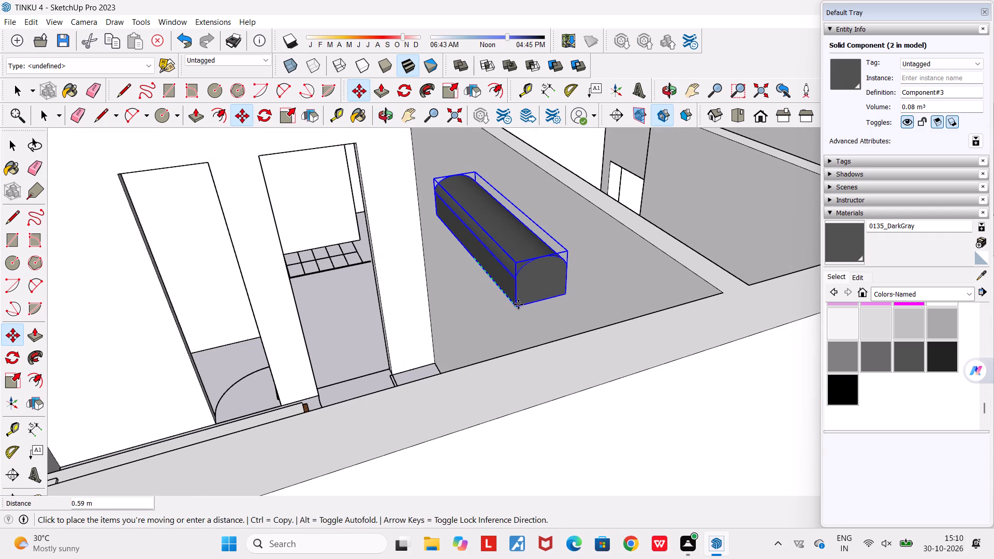
pyautogui.click(514, 288)
# Pull the unit slightly out of the partition wall so that its full depth sits on the bedroom side.
pyautogui.moveTo(504, 301); pyautogui.dragTo(537, 321, button='middle')
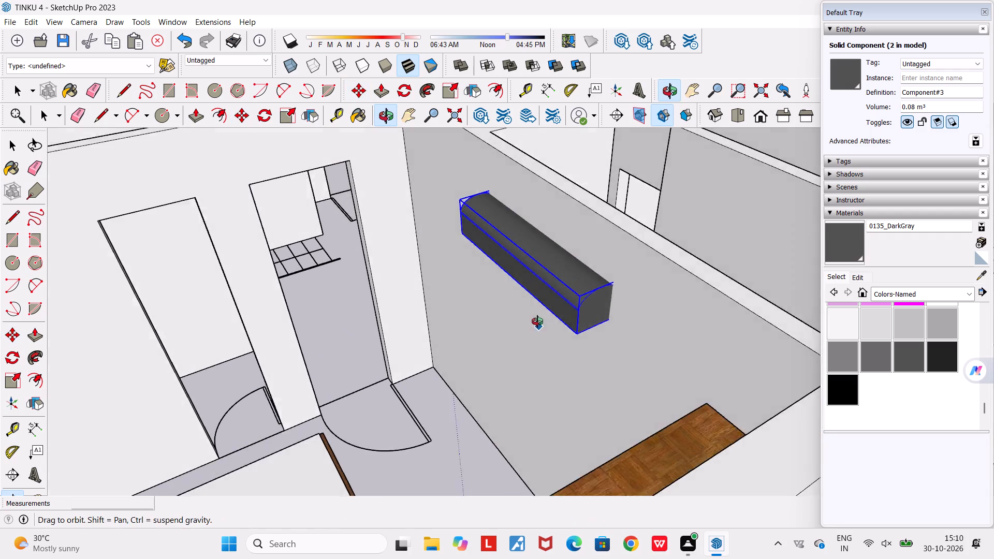
pyautogui.moveTo(537, 321); pyautogui.dragTo(498, 336, button='middle')
pyautogui.scroll(3, 507, 341)
pyautogui.click(502, 381)
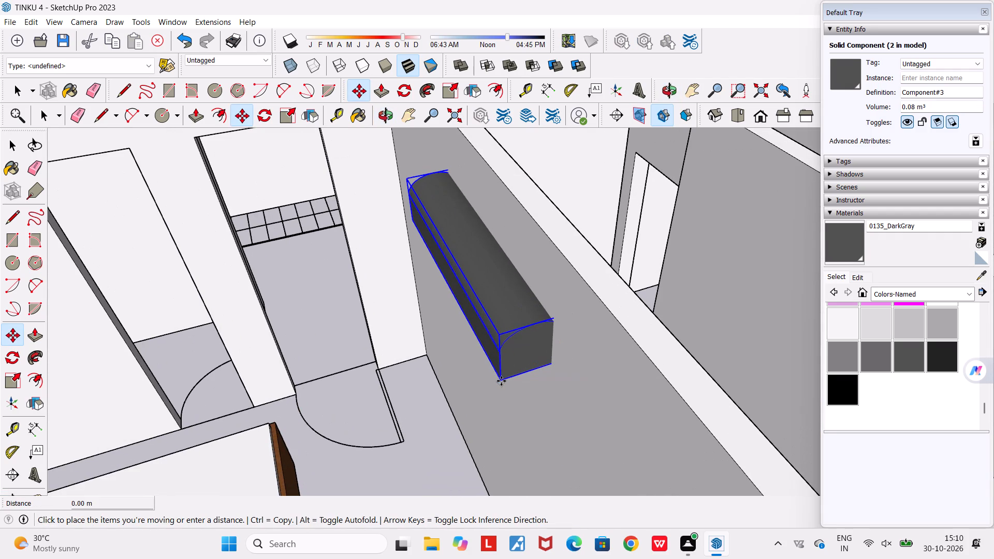
pyautogui.click(485, 388)
# Slide the unit about 0.28 m along the partition wall, away from the wooden wardrobe and toward the doorway side.
pyautogui.moveTo(485, 388); pyautogui.dragTo(492, 391, button='middle')
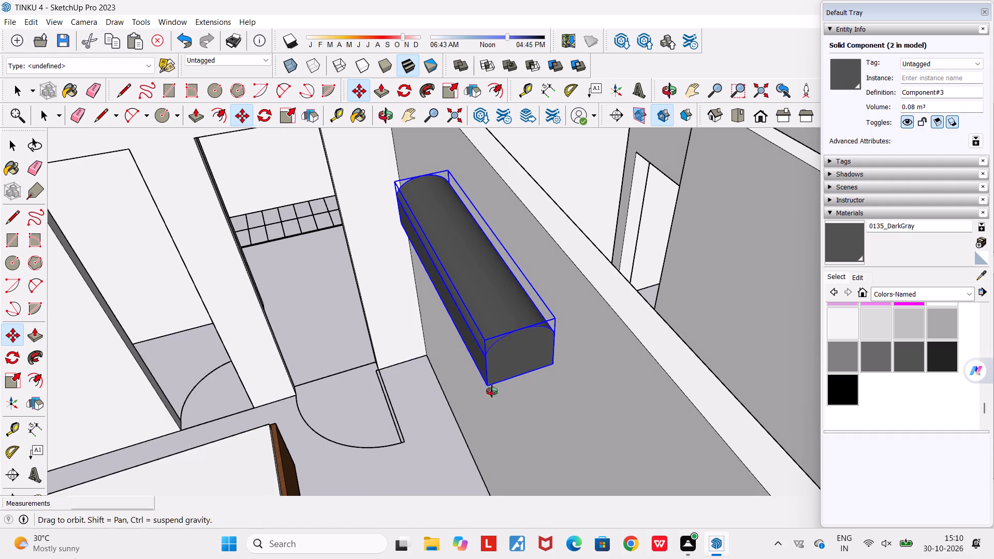
pyautogui.moveTo(492, 391); pyautogui.dragTo(599, 377, button='middle')
pyautogui.scroll(-9, 598, 375)
pyautogui.moveTo(586, 381); pyautogui.dragTo(823, 380, button='middle')
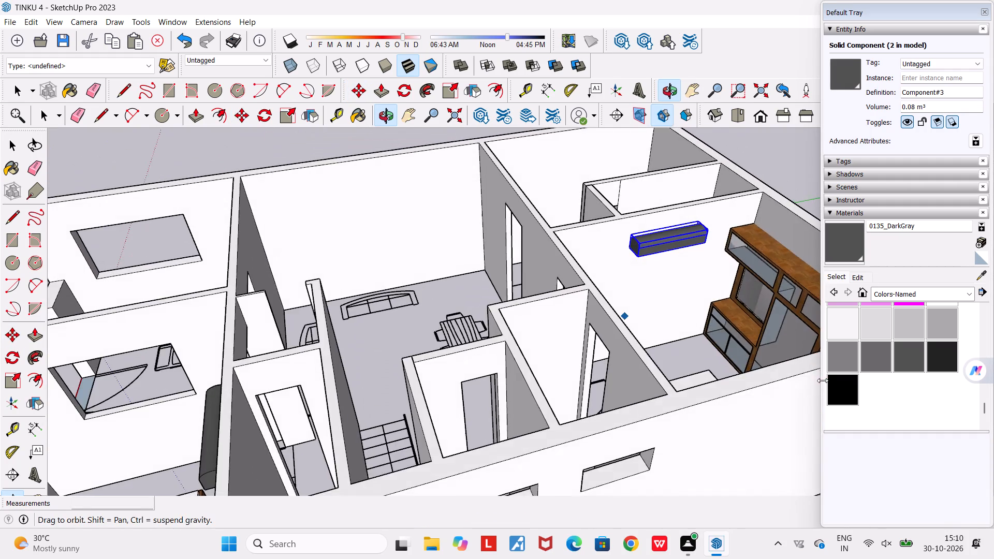
pyautogui.scroll(4, 735, 325)
pyautogui.moveTo(733, 324); pyautogui.dragTo(289, 347, button='middle')
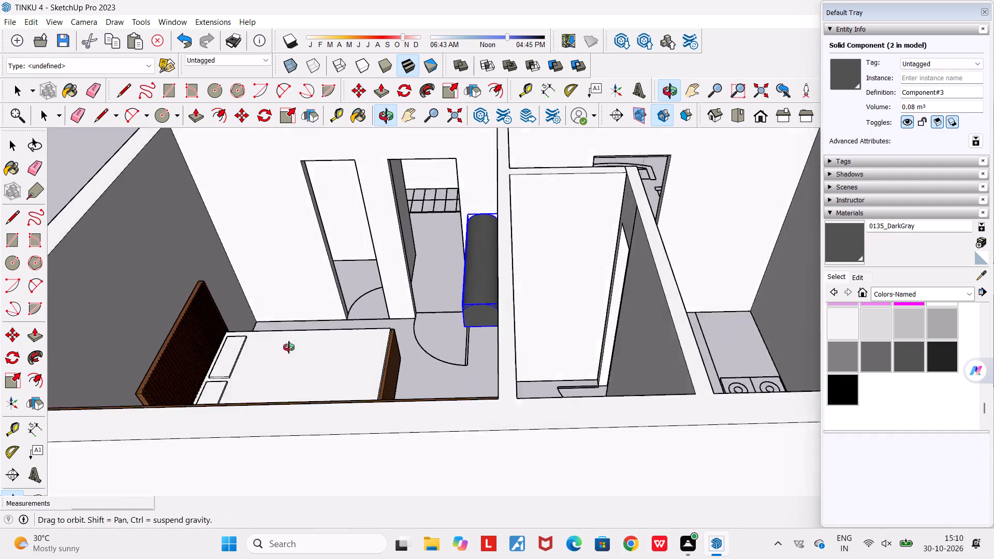
pyautogui.moveTo(289, 347); pyautogui.dragTo(288, 348, button='middle')
pyautogui.scroll(-4, 288, 348)
pyautogui.moveTo(369, 364); pyautogui.dragTo(968, 457, button='middle')
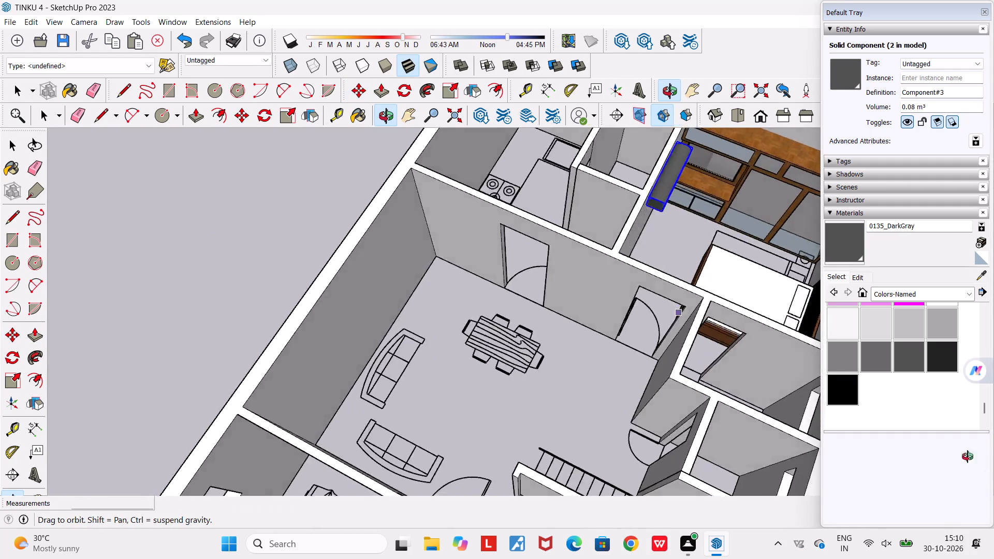
pyautogui.moveTo(968, 457); pyautogui.dragTo(732, 362, button='middle')
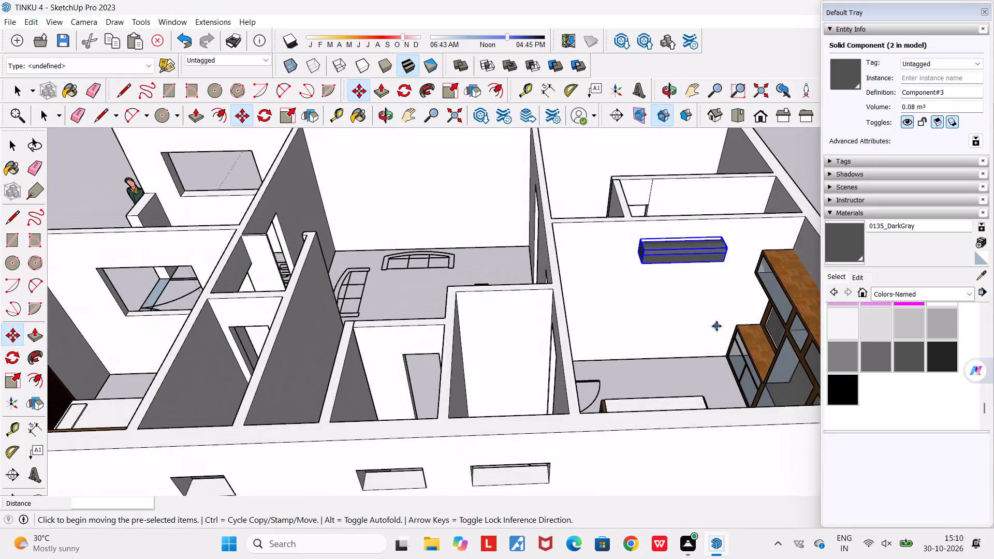
pyautogui.scroll(5, 717, 326)
pyautogui.click(581, 216)
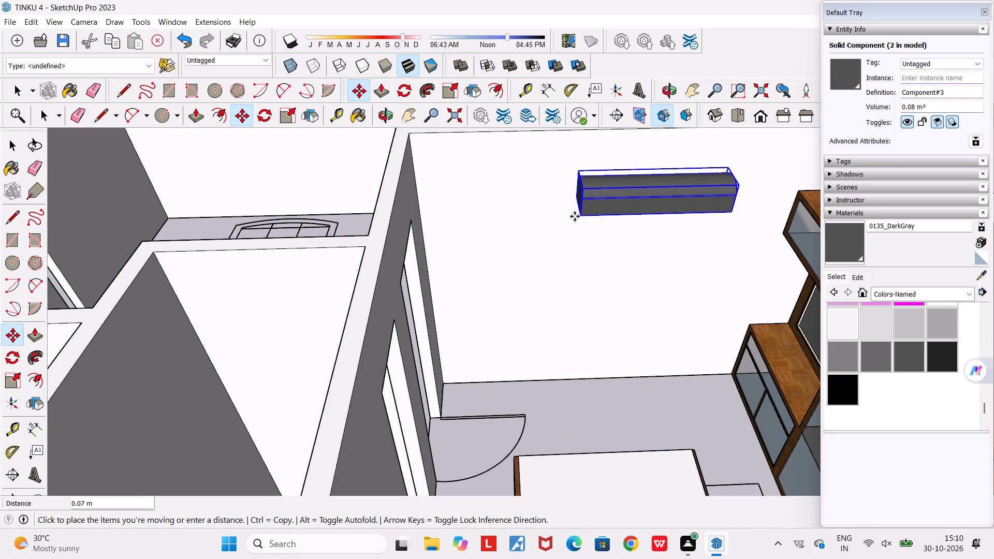
pyautogui.click(547, 216)
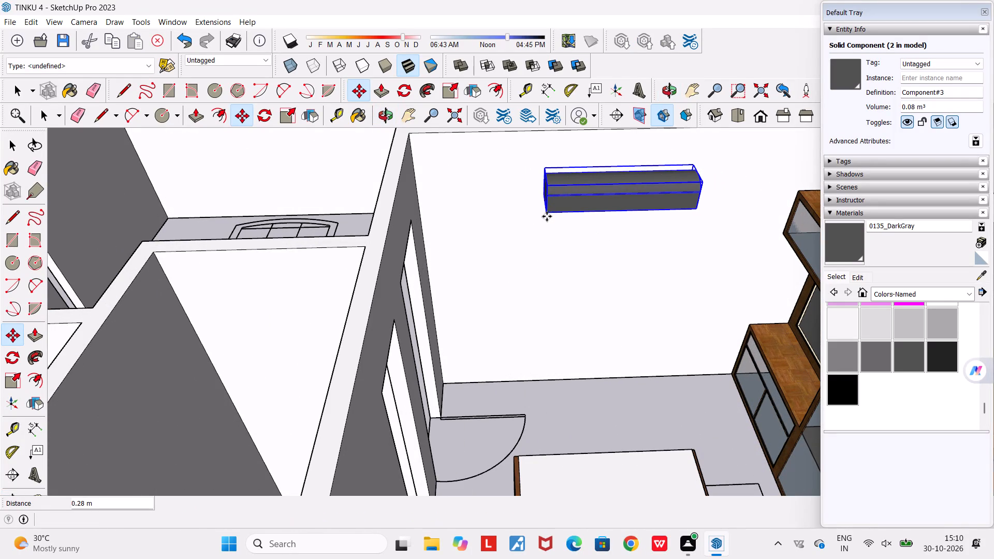
# Inspect the whole house model from several sides and from above, with nothing selected.
pyautogui.moveTo(570, 298); pyautogui.dragTo(609, 298, button='middle')
pyautogui.scroll(-9, 609, 298)
pyautogui.moveTo(575, 318); pyautogui.dragTo(566, 332, button='middle')
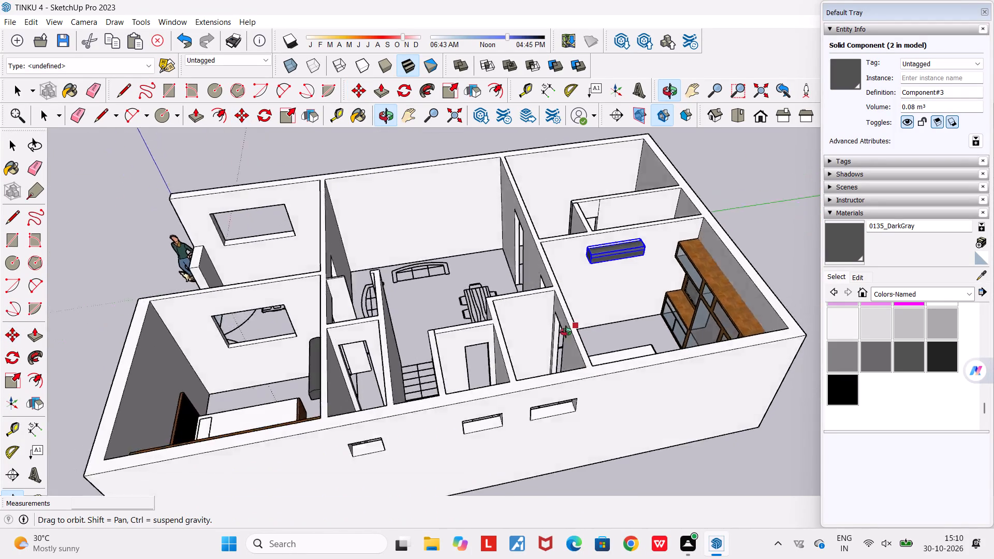
pyautogui.moveTo(566, 332); pyautogui.dragTo(77, 307, button='middle')
pyautogui.moveTo(486, 352); pyautogui.dragTo(367, 357, button='middle')
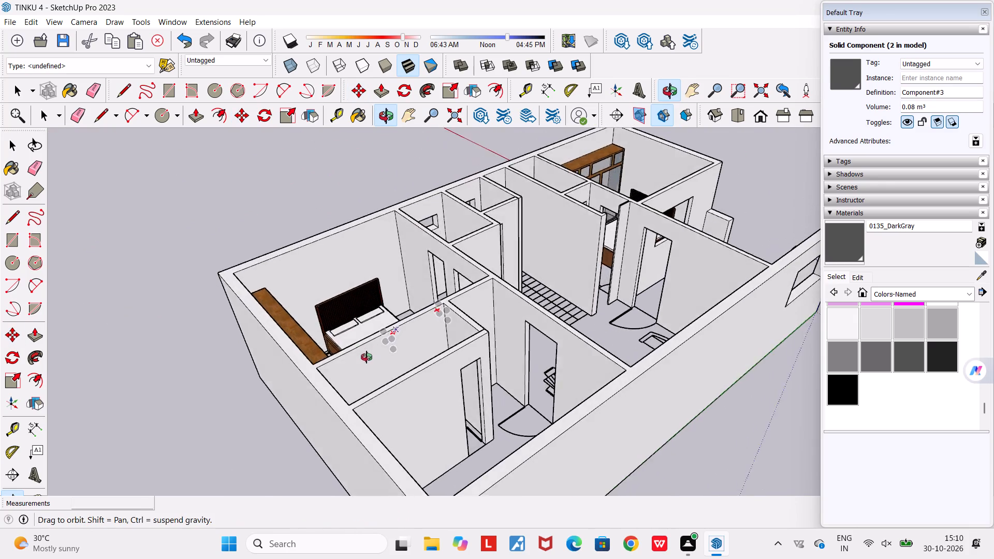
pyautogui.moveTo(367, 357); pyautogui.dragTo(369, 358, button='middle')
pyautogui.scroll(-4, 368, 358)
pyautogui.press('Escape')
pyautogui.scroll(-5, 313, 203)
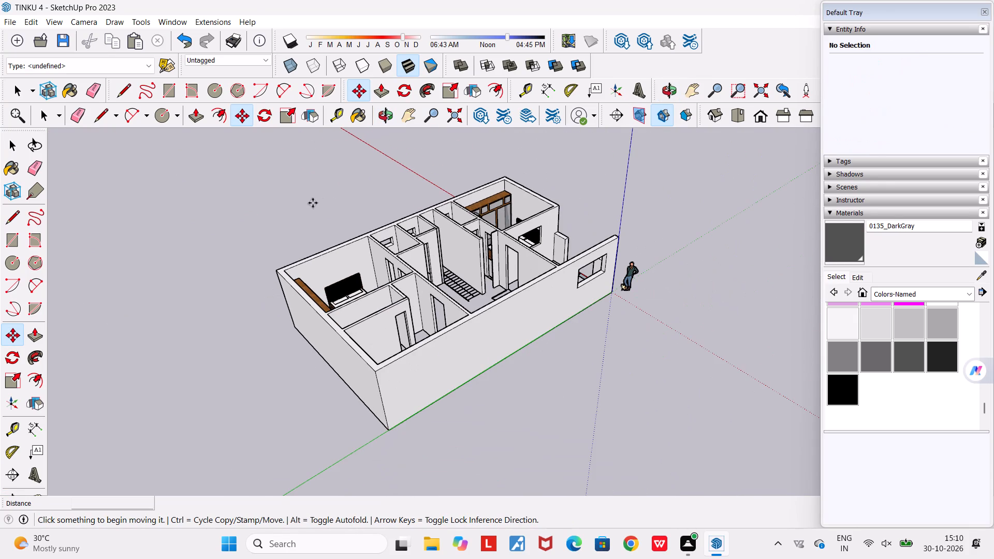
pyautogui.press('space')
pyautogui.moveTo(315, 205); pyautogui.dragTo(335, 311, button='middle')
pyautogui.scroll(-5, 334, 311)
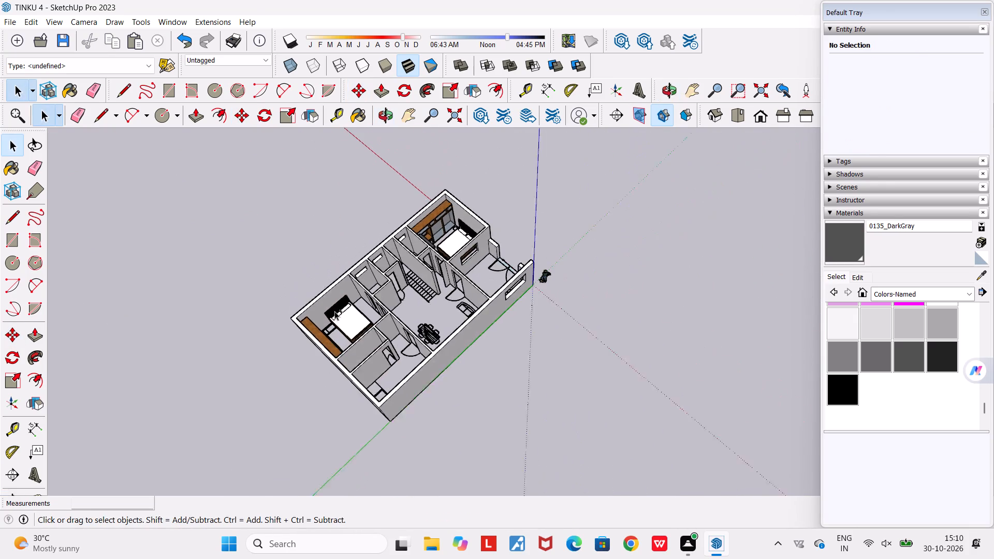
# Review the whole house model from outside and above, checking the layout of both bedrooms, the kitchen and the living area.
pyautogui.moveTo(339, 338); pyautogui.dragTo(686, 201, button='middle')
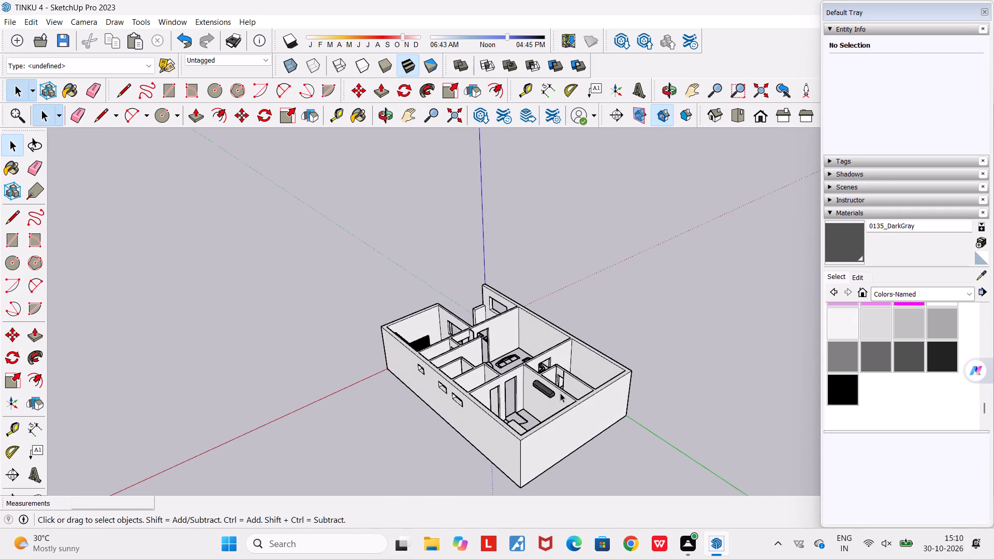
pyautogui.scroll(9, 560, 393)
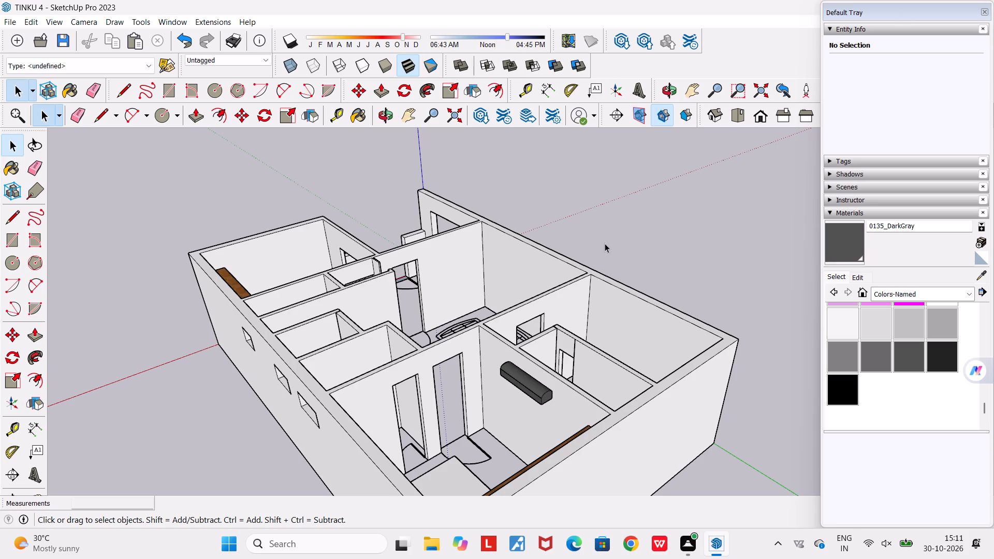
pyautogui.scroll(-6, 605, 243)
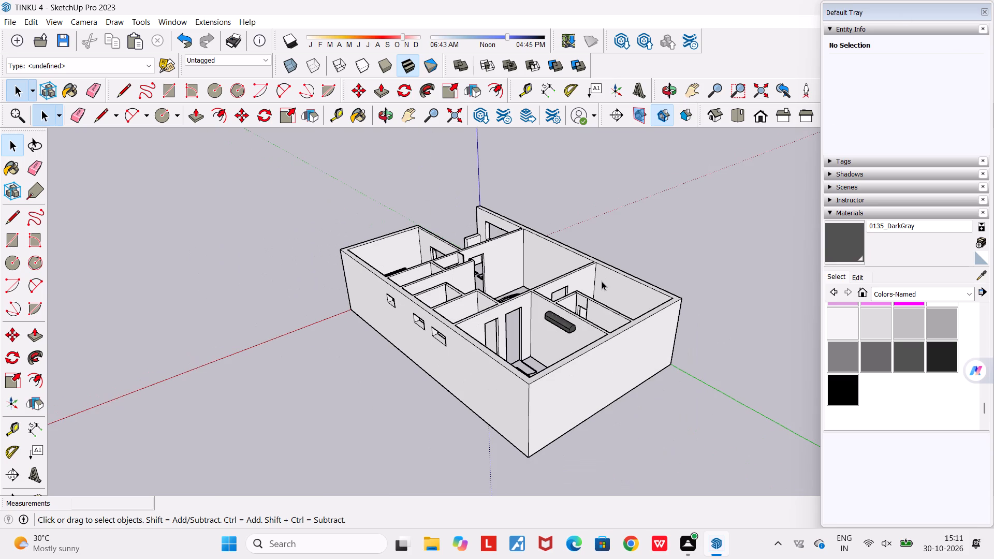
pyautogui.scroll(1, 602, 281)
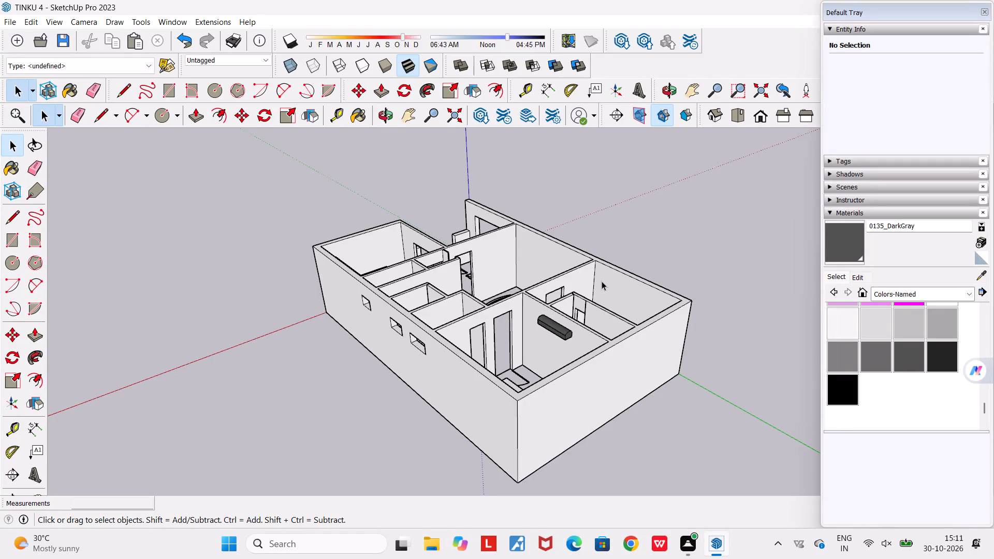
pyautogui.scroll(-2, 602, 281)
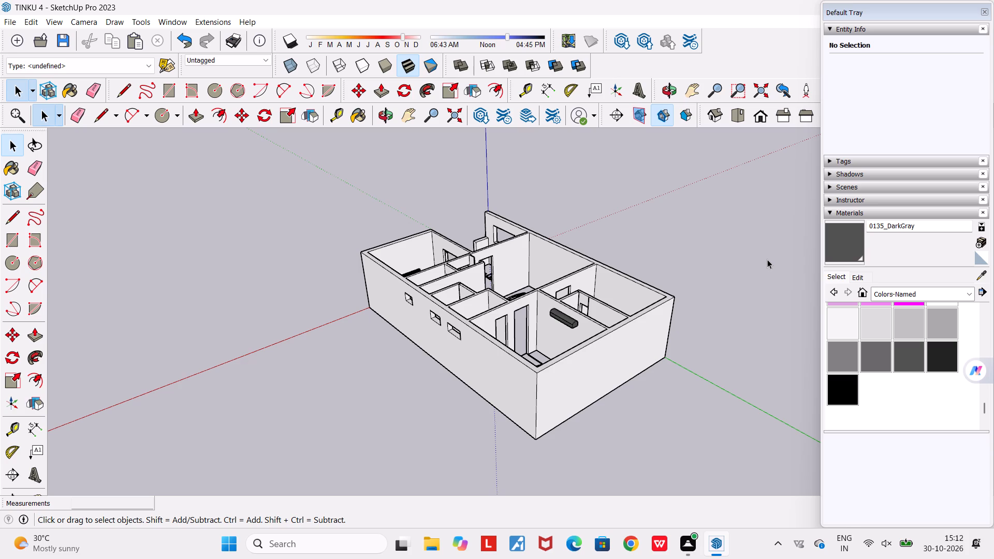
pyautogui.scroll(-3, 767, 259)
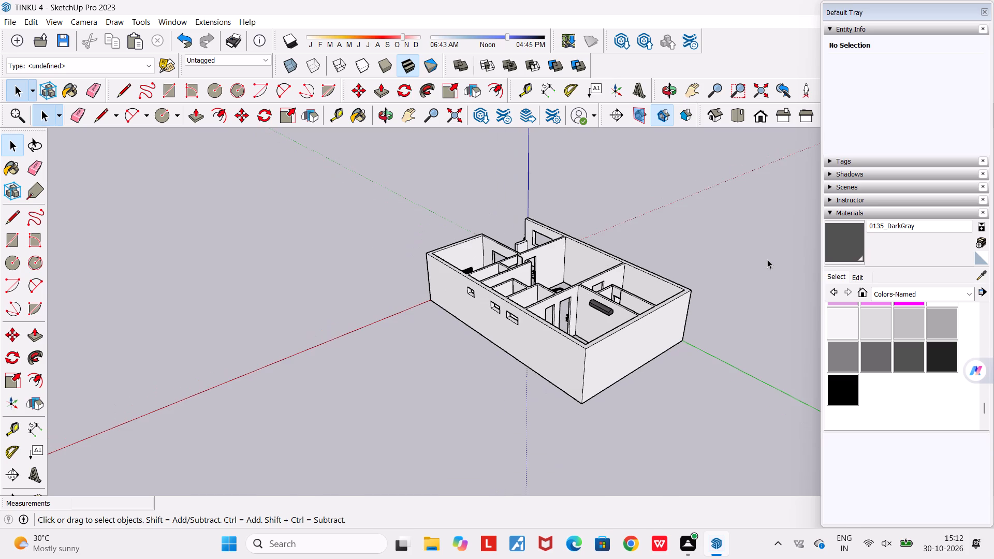
pyautogui.moveTo(483, 387); pyautogui.dragTo(714, 522, button='middle')
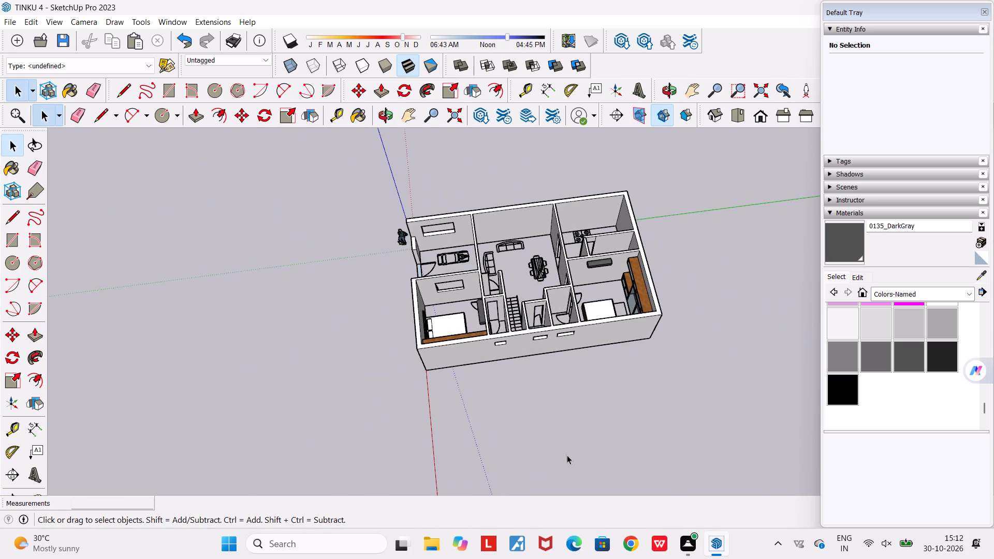
pyautogui.moveTo(549, 443); pyautogui.dragTo(765, 451, button='middle')
pyautogui.scroll(5, 671, 373)
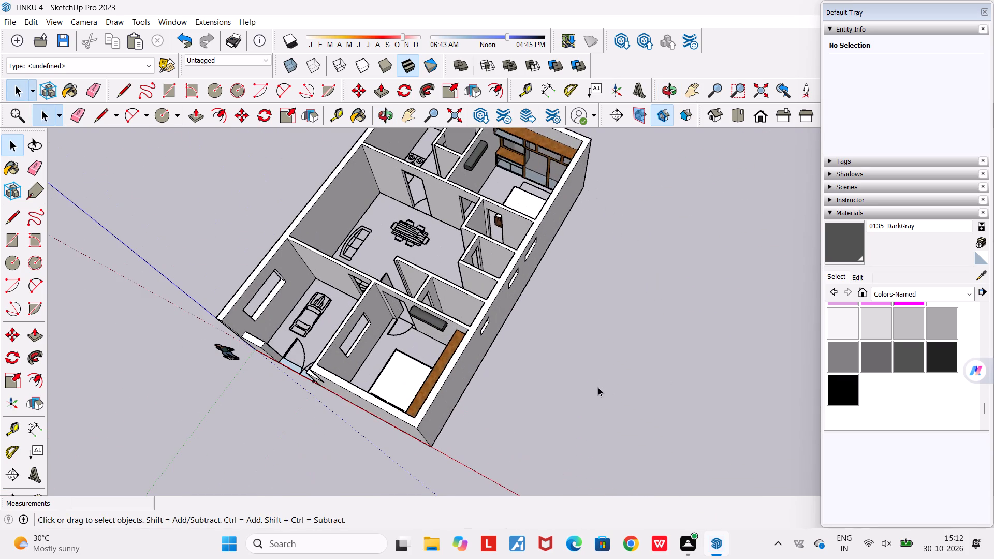
pyautogui.moveTo(596, 386); pyautogui.dragTo(758, 365, button='middle')
pyautogui.scroll(-4, 755, 364)
pyautogui.moveTo(701, 373); pyautogui.dragTo(803, 360, button='middle')
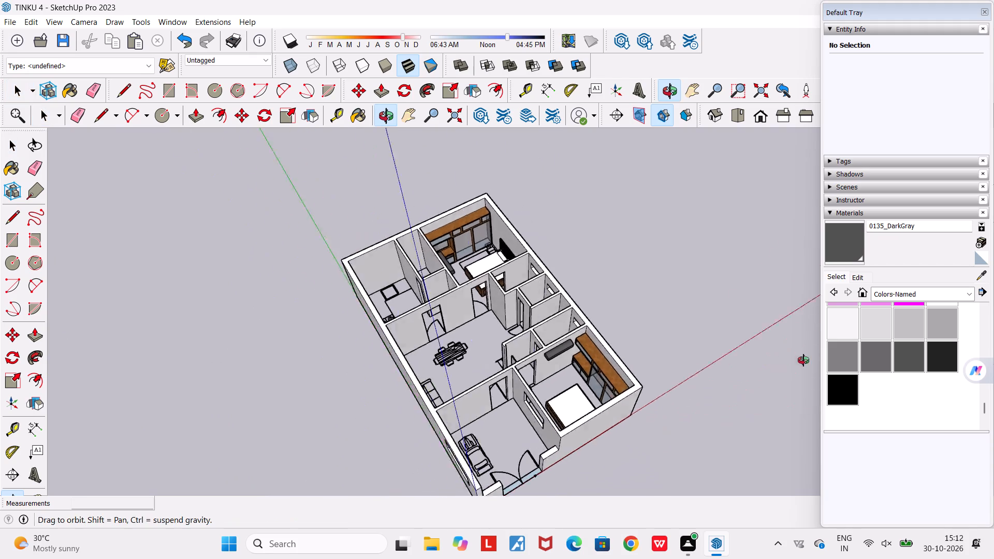
pyautogui.moveTo(803, 360); pyautogui.dragTo(852, 381, button='middle')
pyautogui.scroll(-4, 851, 381)
pyautogui.moveTo(417, 464); pyautogui.dragTo(458, 462, button='middle')
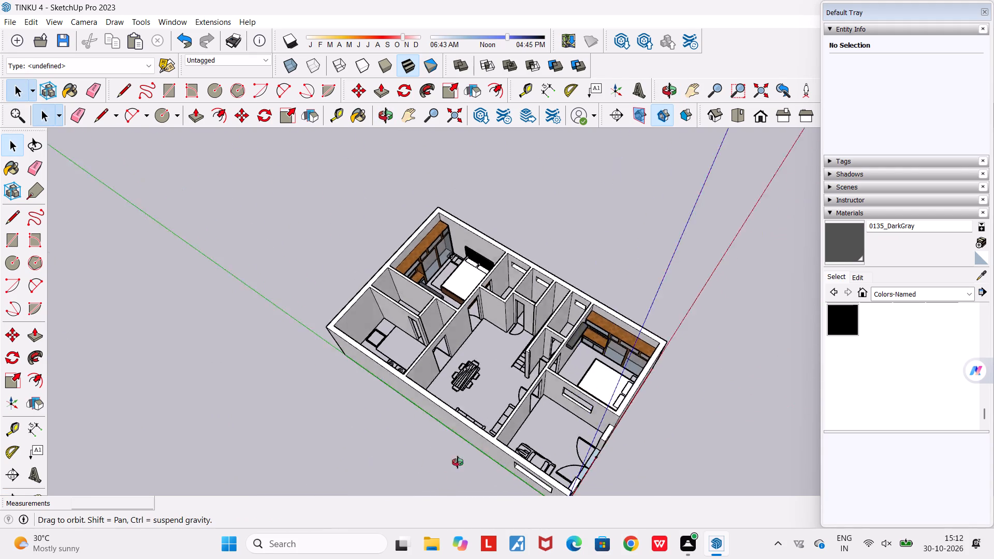
pyautogui.moveTo(458, 462); pyautogui.dragTo(715, 461, button='middle')
pyautogui.scroll(5, 701, 371)
pyautogui.scroll(2, 561, 399)
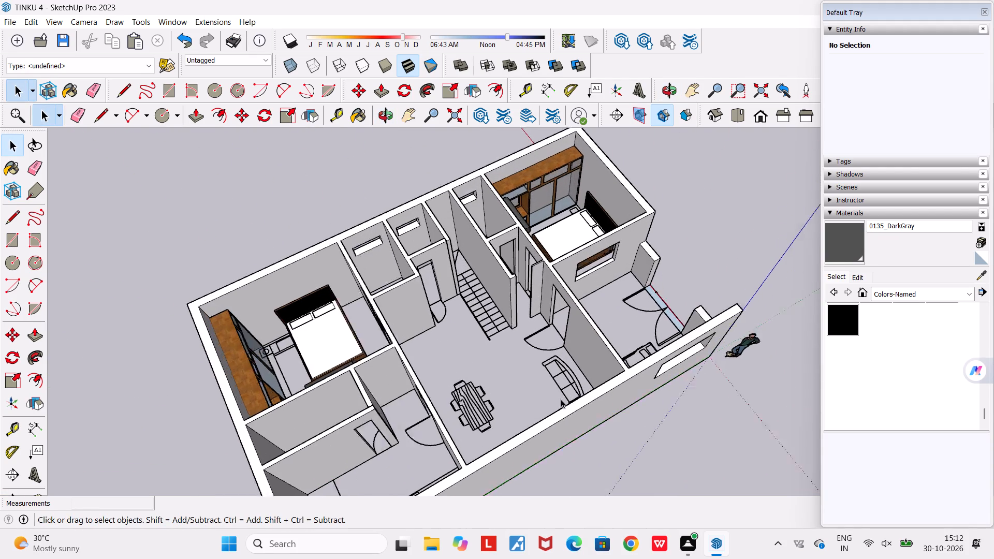
pyautogui.scroll(2, 561, 399)
pyautogui.click(498, 374)
pyautogui.click(500, 375)
# Examine the open underside of the house to check how the furniture sits relative to the base of the walls.
pyautogui.moveTo(500, 376); pyautogui.dragTo(451, 344, button='middle')
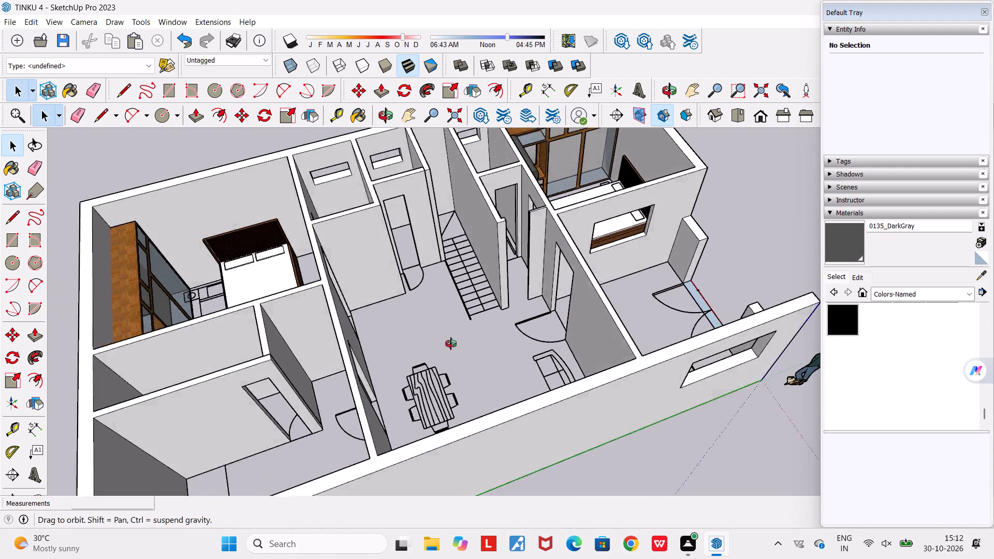
pyautogui.moveTo(451, 344); pyautogui.dragTo(678, 103, button='middle')
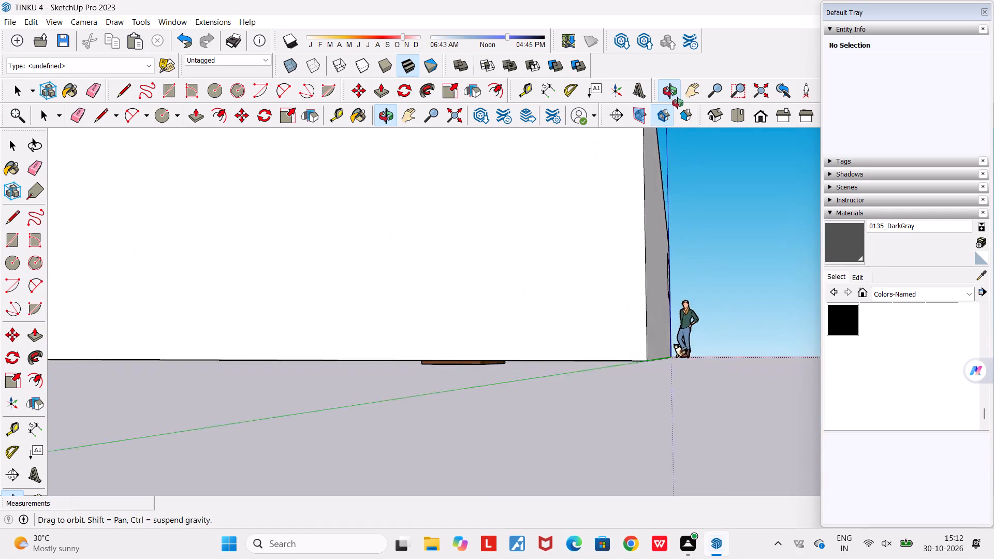
pyautogui.moveTo(678, 103); pyautogui.dragTo(681, 49, button='middle')
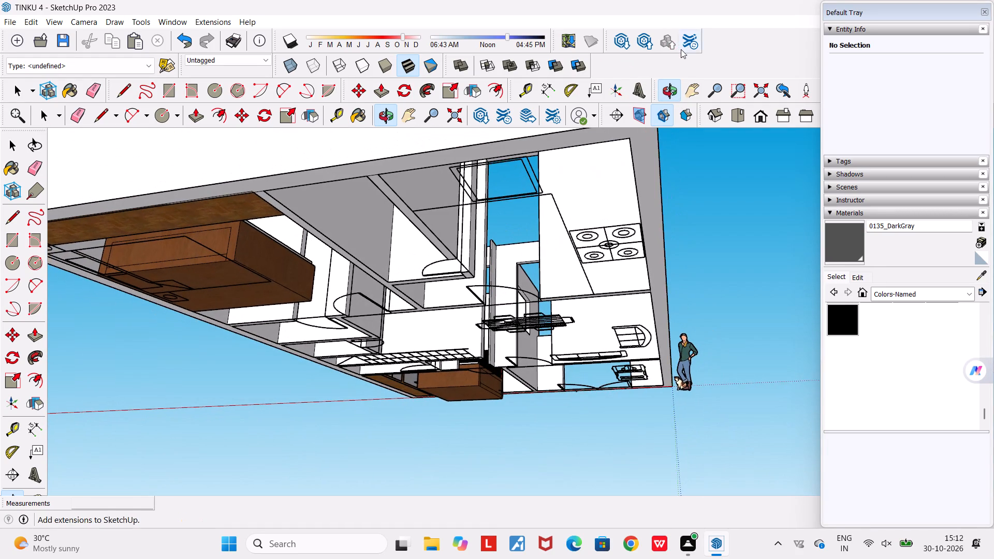
pyautogui.scroll(-3, 681, 49)
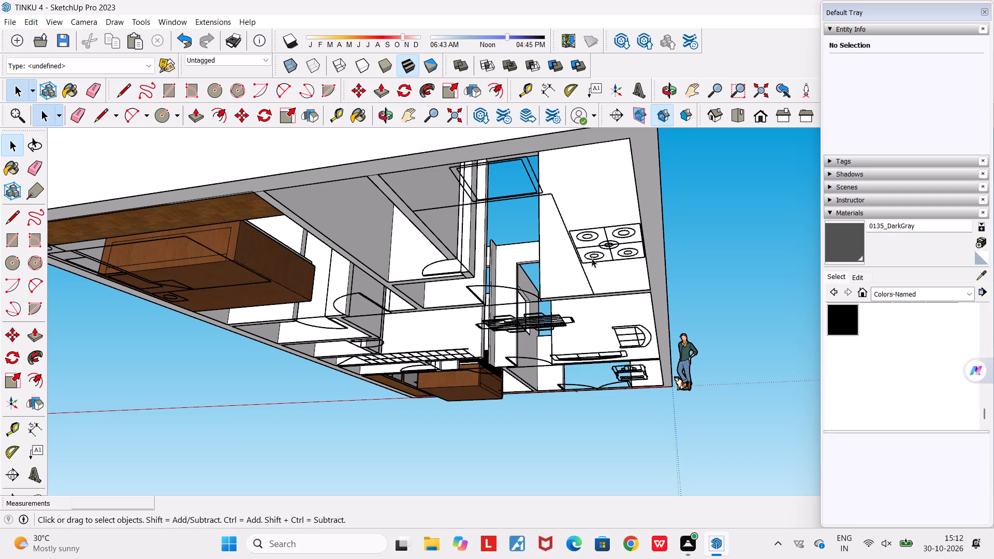
pyautogui.scroll(-3, 587, 283)
pyautogui.moveTo(546, 296); pyautogui.dragTo(603, 229, button='middle')
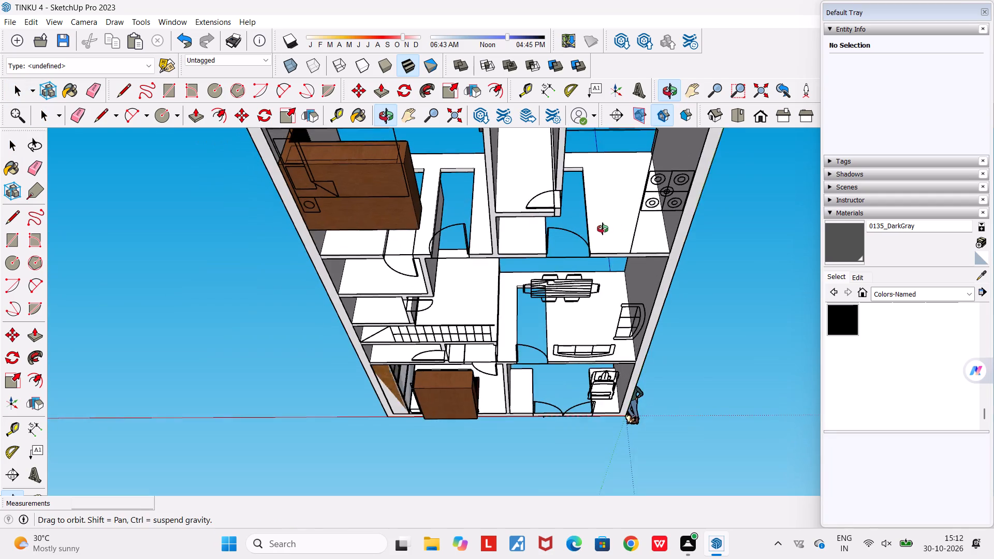
pyautogui.moveTo(603, 229); pyautogui.dragTo(837, 363, button='middle')
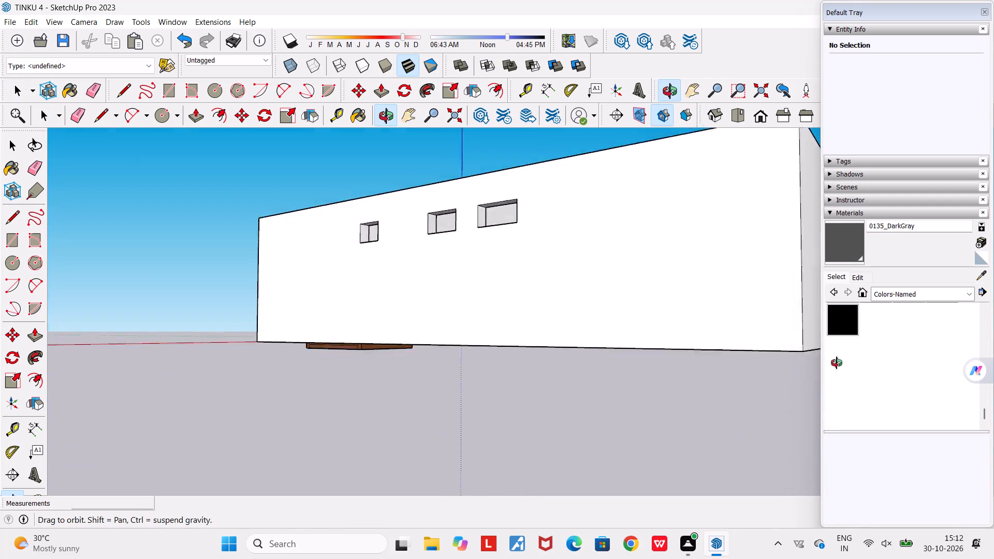
pyautogui.moveTo(837, 363); pyautogui.dragTo(859, 376, button='middle')
pyautogui.moveTo(474, 351); pyautogui.dragTo(751, 275, button='middle')
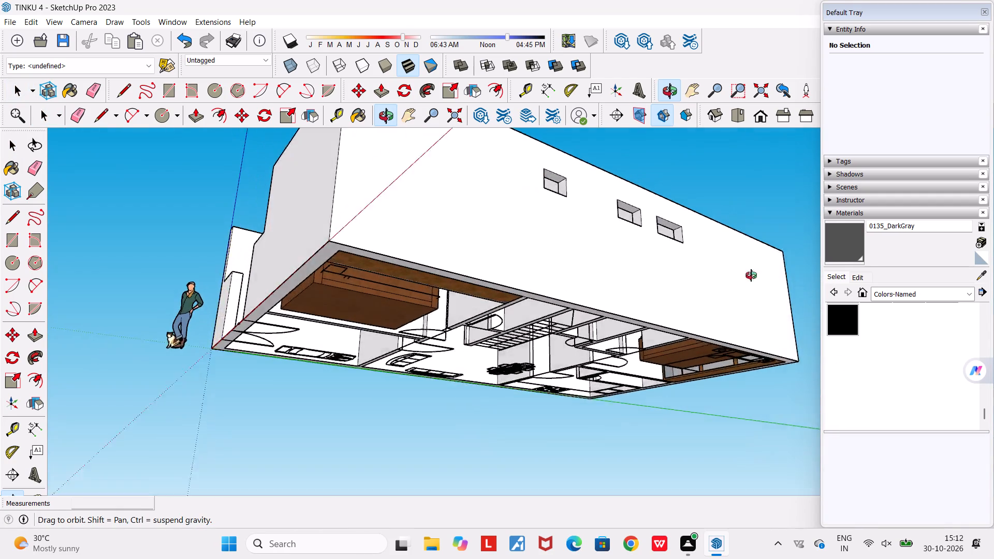
pyautogui.moveTo(751, 275); pyautogui.dragTo(773, 244, button='middle')
pyautogui.moveTo(447, 273); pyautogui.dragTo(485, 323, button='middle')
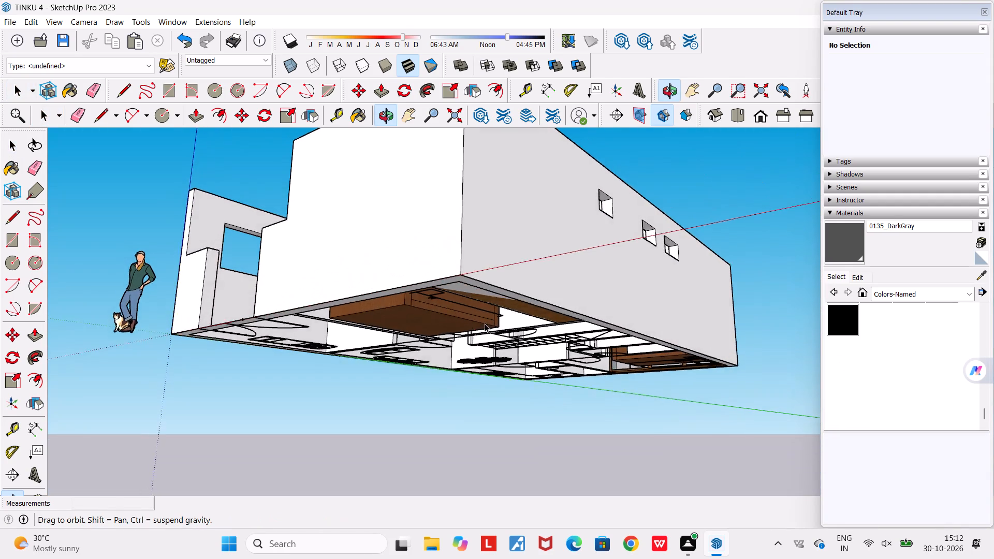
# Raise the front bedroom's bed about 0.18 m to bring its underside level with the base of the walls, and deselect it.
pyautogui.scroll(4, 384, 306)
pyautogui.click(416, 311)
pyautogui.scroll(1, 416, 311)
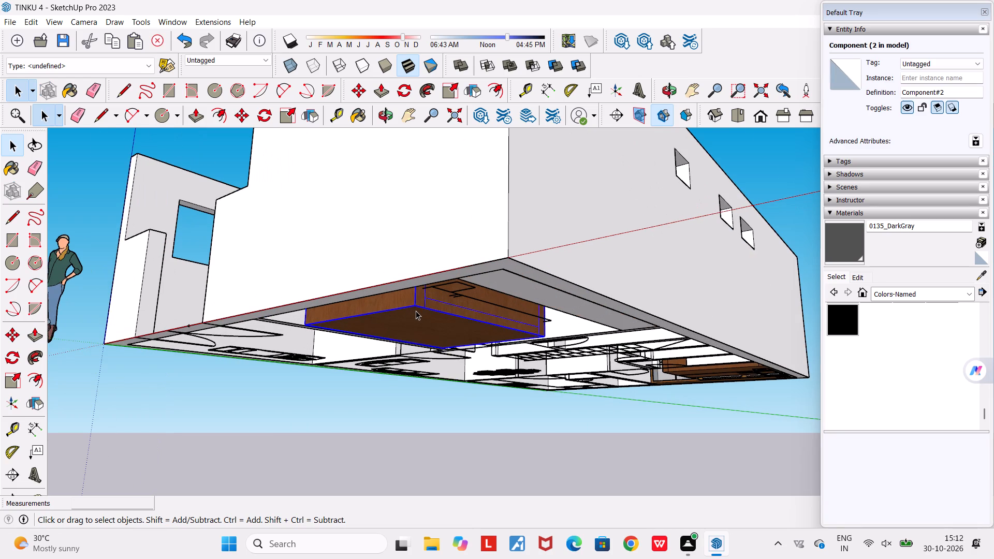
pyautogui.scroll(2, 416, 311)
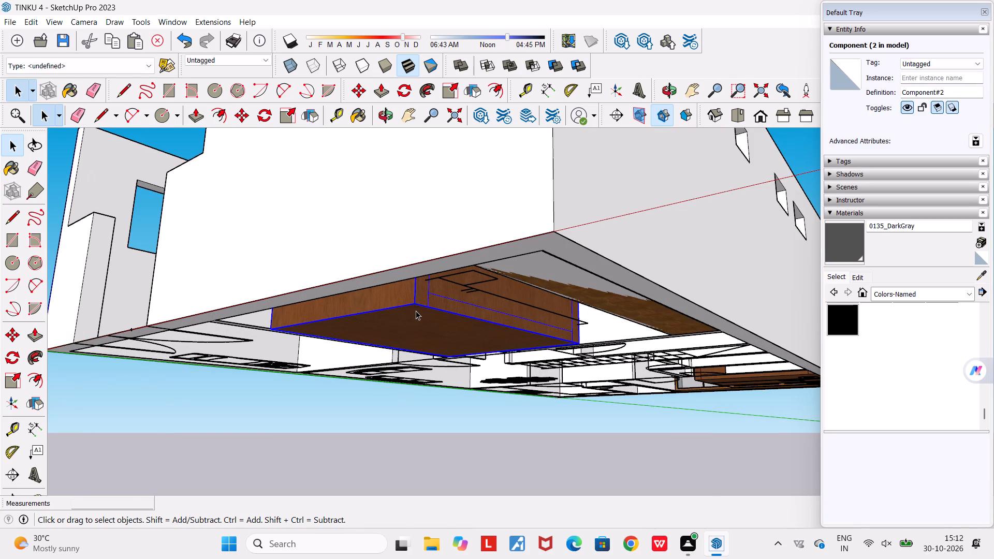
pyautogui.press('m')
pyautogui.click(415, 301)
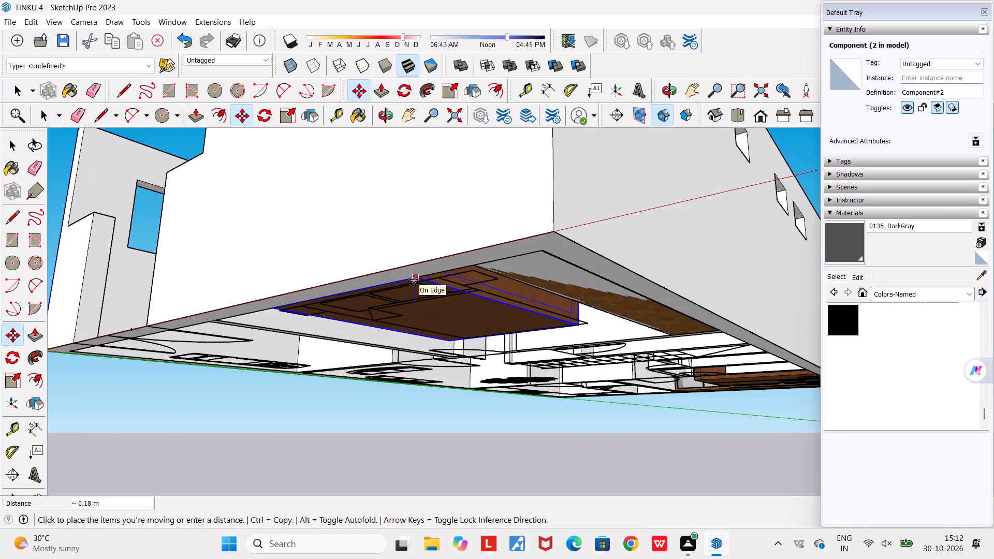
pyautogui.click(414, 279)
pyautogui.moveTo(436, 309); pyautogui.dragTo(320, 341, button='middle')
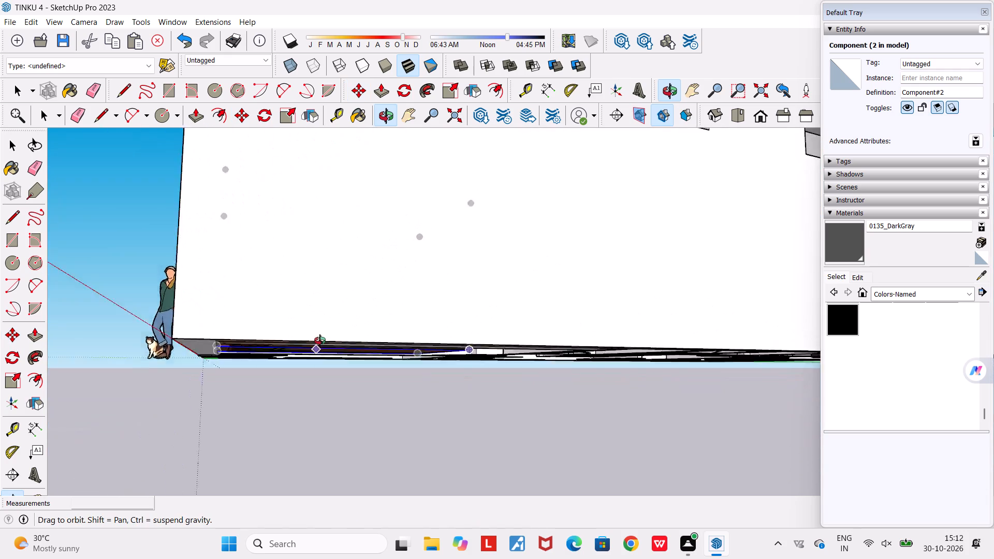
pyautogui.moveTo(320, 341); pyautogui.dragTo(315, 344, button='middle')
pyautogui.scroll(-4, 315, 344)
pyautogui.moveTo(505, 419); pyautogui.dragTo(292, 395, button='middle')
pyautogui.scroll(-3, 292, 395)
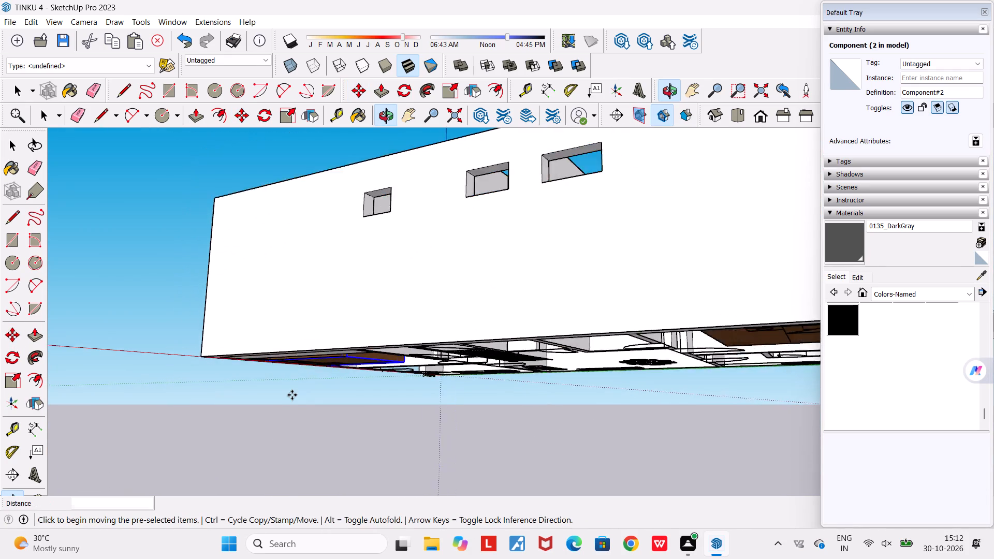
pyautogui.scroll(-2, 292, 395)
pyautogui.moveTo(464, 419); pyautogui.dragTo(266, 448, button='middle')
pyautogui.scroll(-4, 266, 448)
pyautogui.moveTo(335, 437); pyautogui.dragTo(385, 267, button='middle')
pyautogui.scroll(-3, 385, 267)
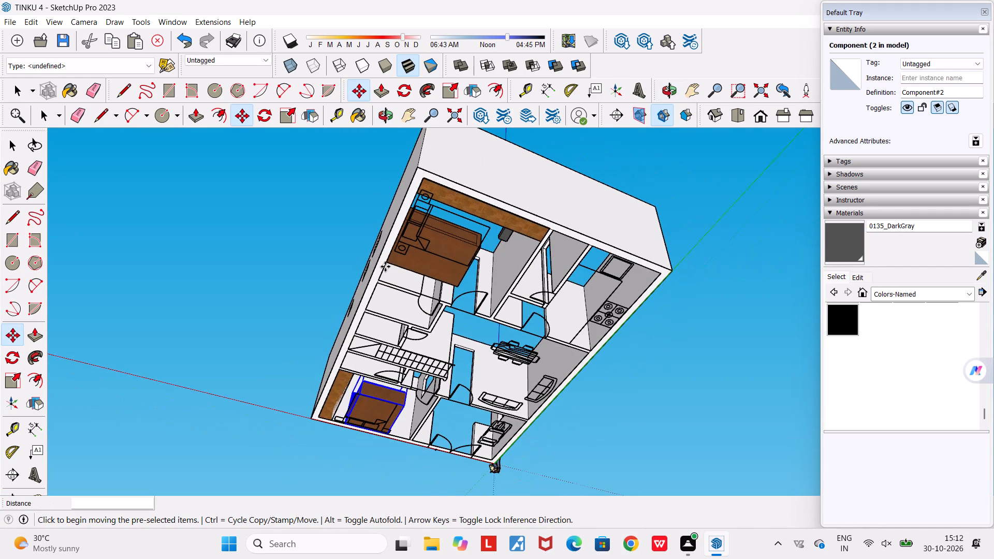
pyautogui.press('space')
pyautogui.click(308, 297)
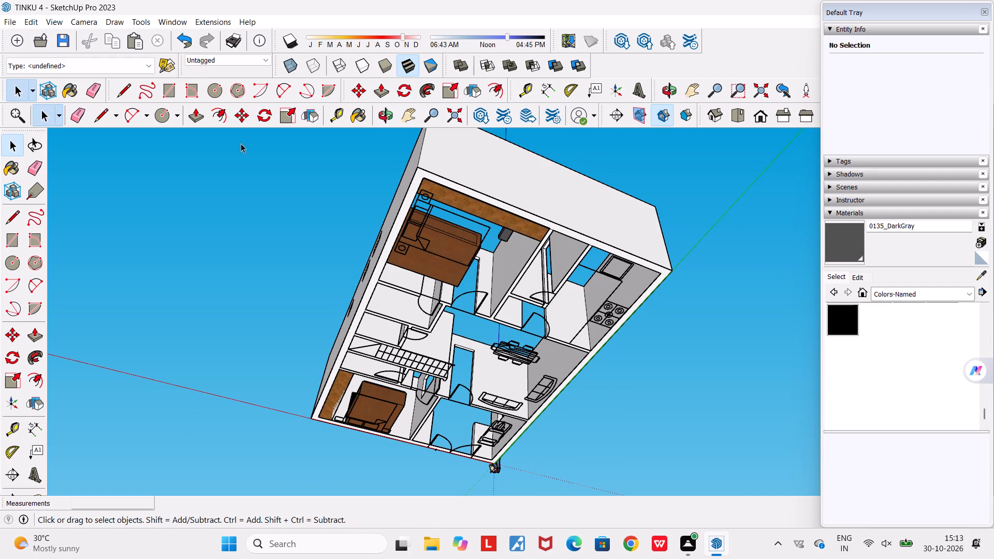
# Draw a rectangle across the house's underside between diagonally opposite inner wall corners, about 11.76 m by 7.15 m.
pyautogui.click(167, 89)
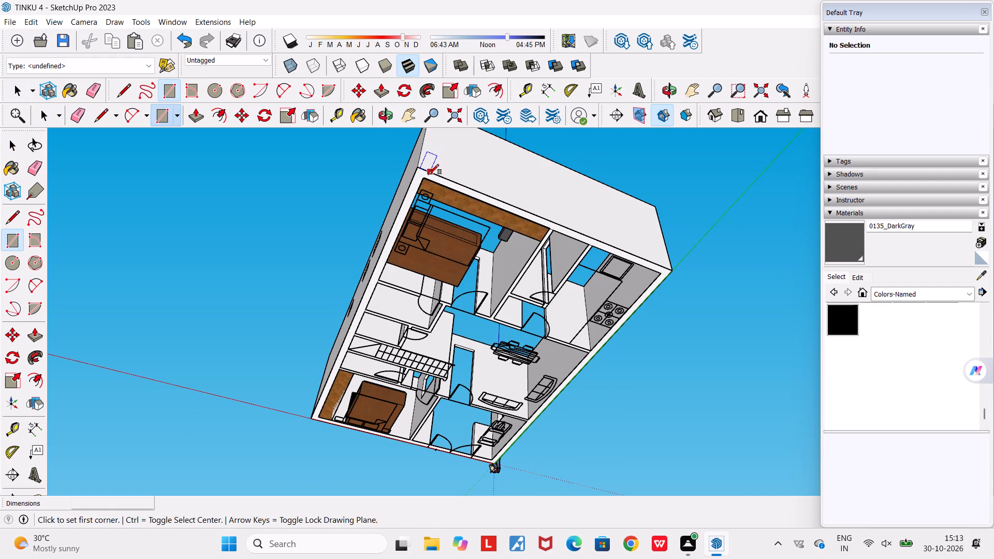
pyautogui.click(424, 175)
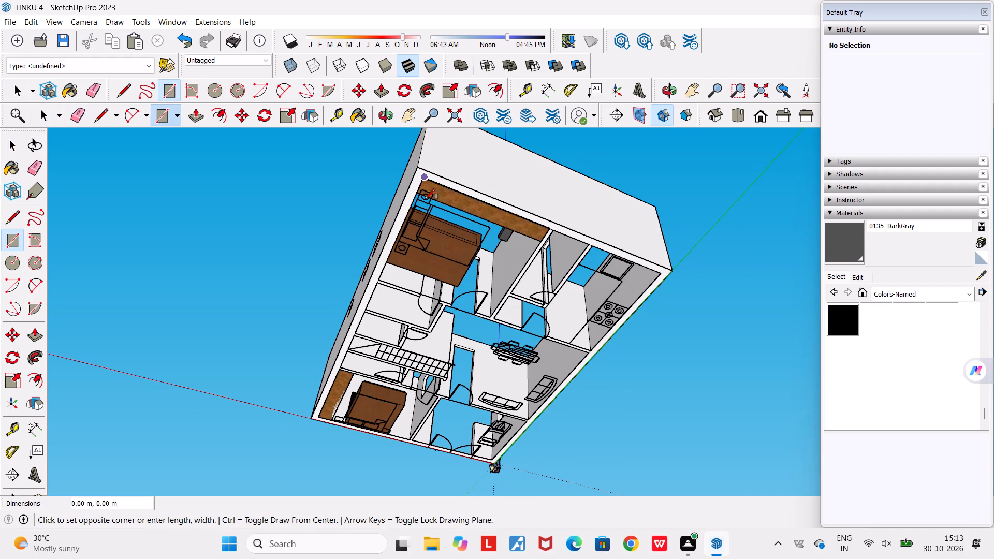
pyautogui.scroll(5, 497, 459)
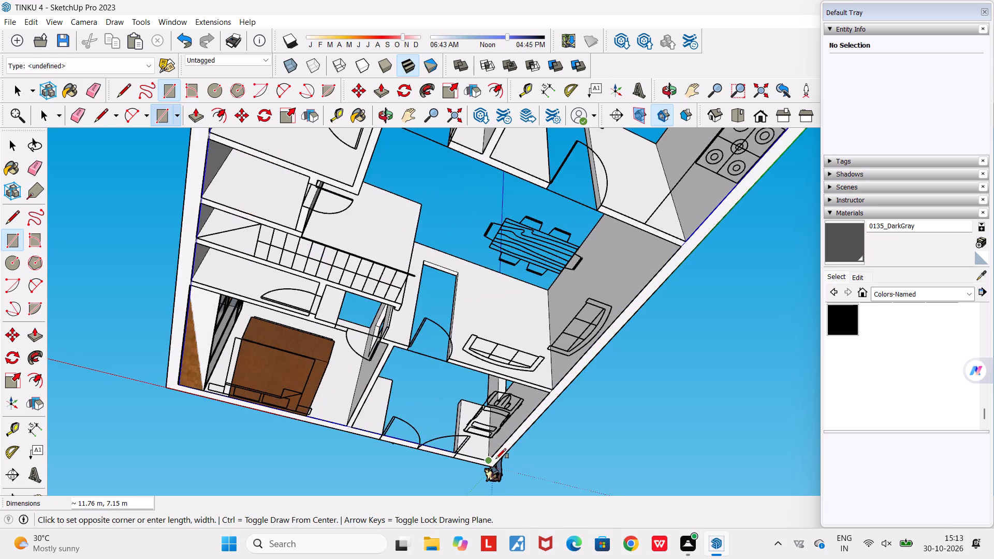
pyautogui.scroll(5, 492, 459)
pyautogui.click(486, 463)
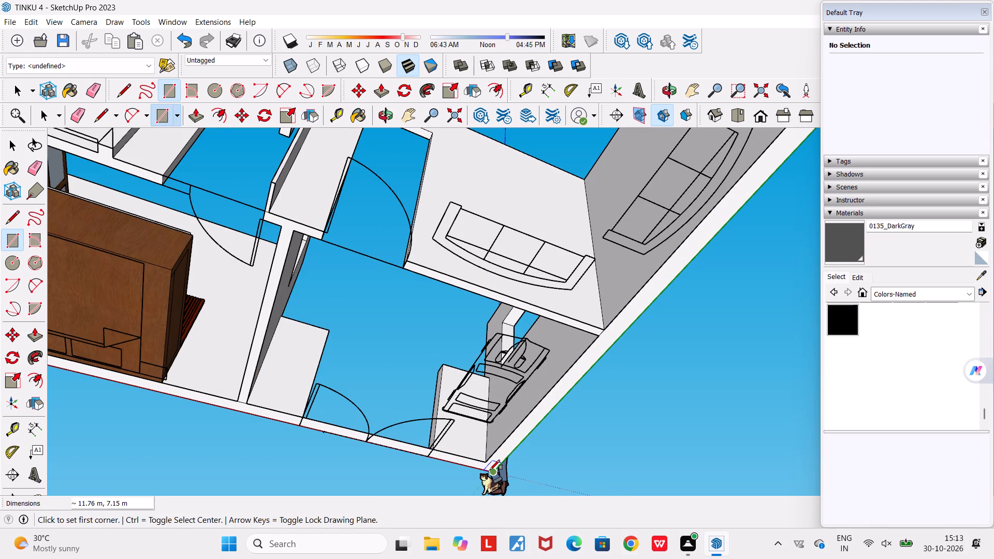
# Draw a second rectangle on the underside between the diagonally opposite outer wall corners, about 12.19 m by 7.54 m.
pyautogui.click(491, 472)
pyautogui.scroll(-12, 489, 469)
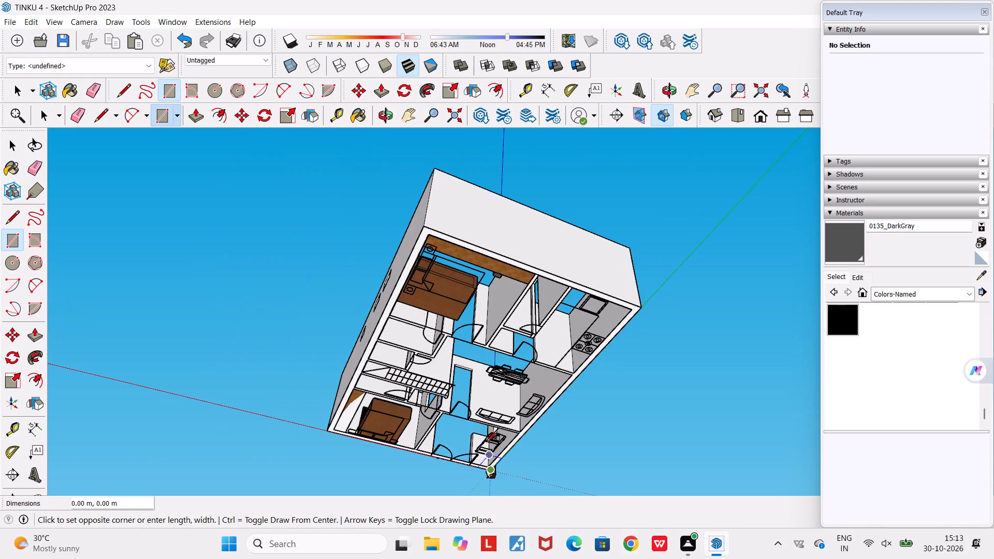
pyautogui.scroll(9, 431, 231)
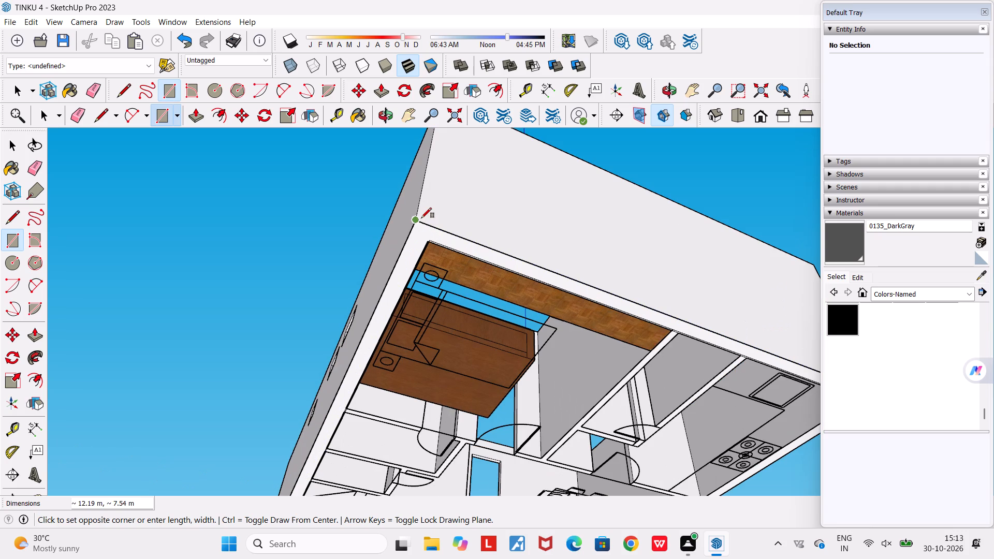
pyautogui.click(417, 218)
pyautogui.scroll(-11, 432, 247)
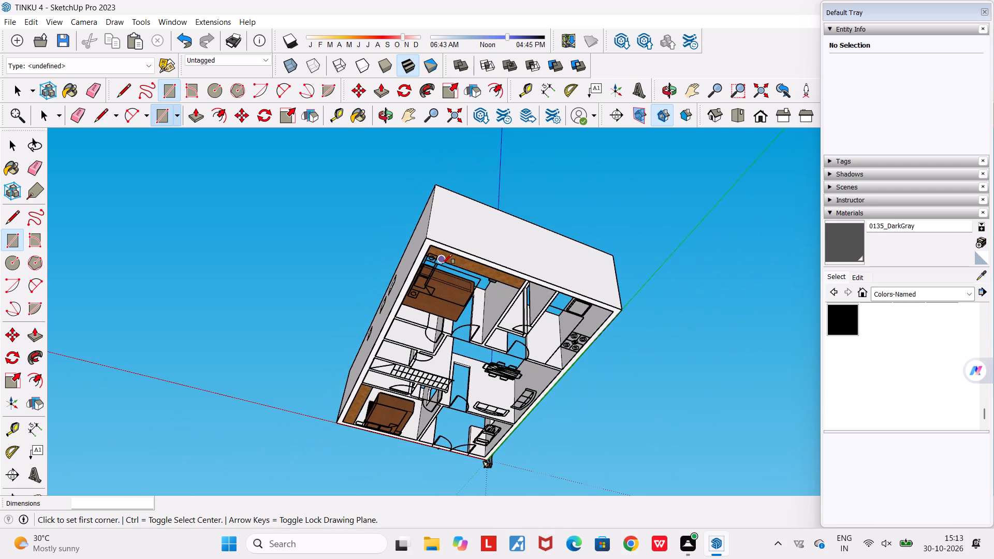
# Leave the Rectangle tool and check the floor area of the house from outside and above, ending close on the kitchen.
pyautogui.moveTo(442, 264); pyautogui.dragTo(432, 477, button='middle')
pyautogui.moveTo(430, 449); pyautogui.dragTo(349, 458, button='middle')
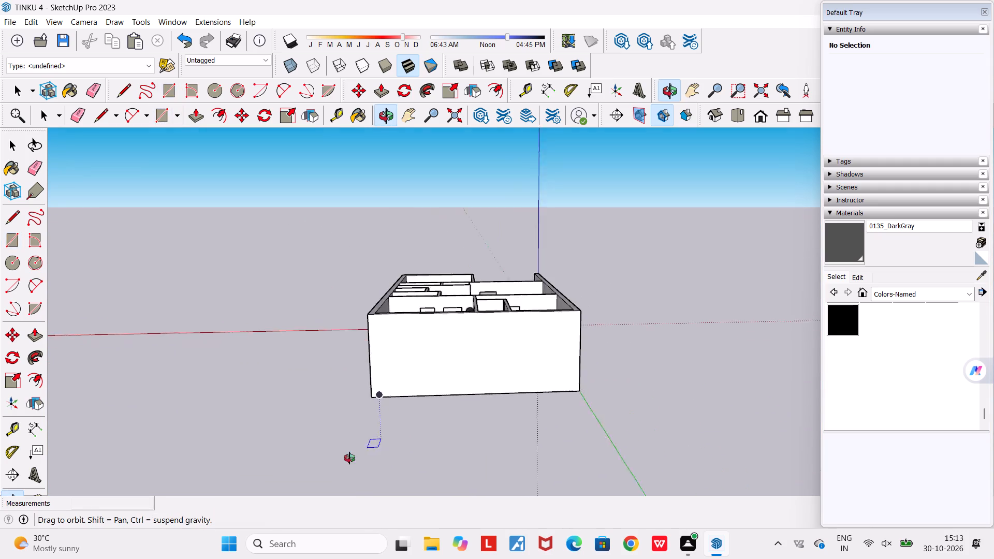
pyautogui.moveTo(349, 458); pyautogui.dragTo(343, 459, button='middle')
pyautogui.scroll(-4, 343, 459)
pyautogui.press('Escape')
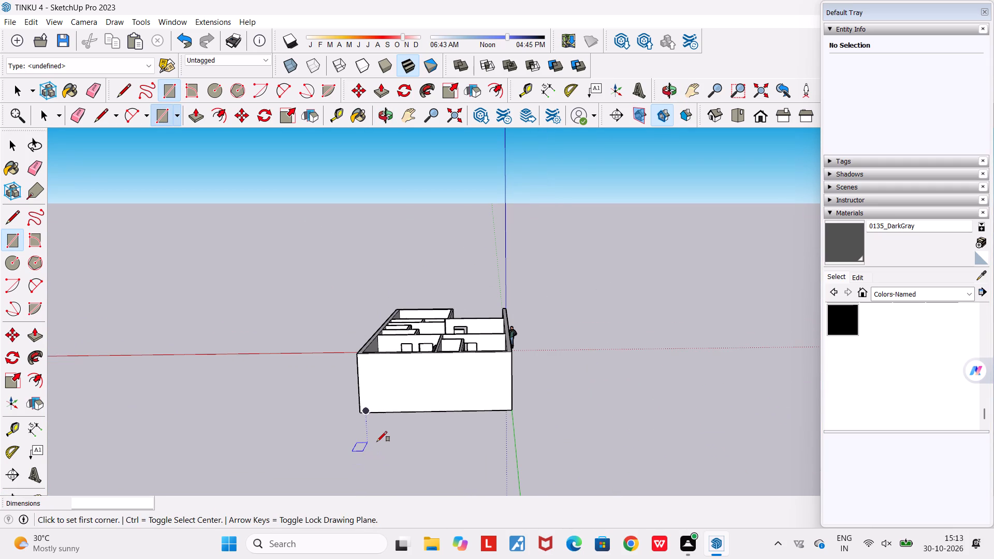
pyautogui.press('space')
pyautogui.moveTo(406, 441); pyautogui.dragTo(507, 558, button='middle')
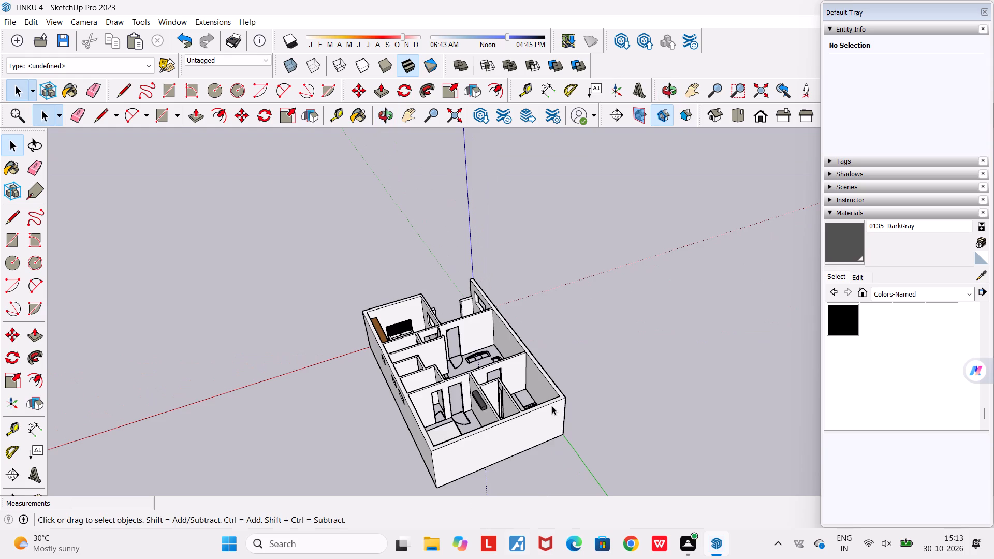
pyautogui.scroll(6, 514, 374)
pyautogui.moveTo(552, 450); pyautogui.dragTo(168, 465, button='middle')
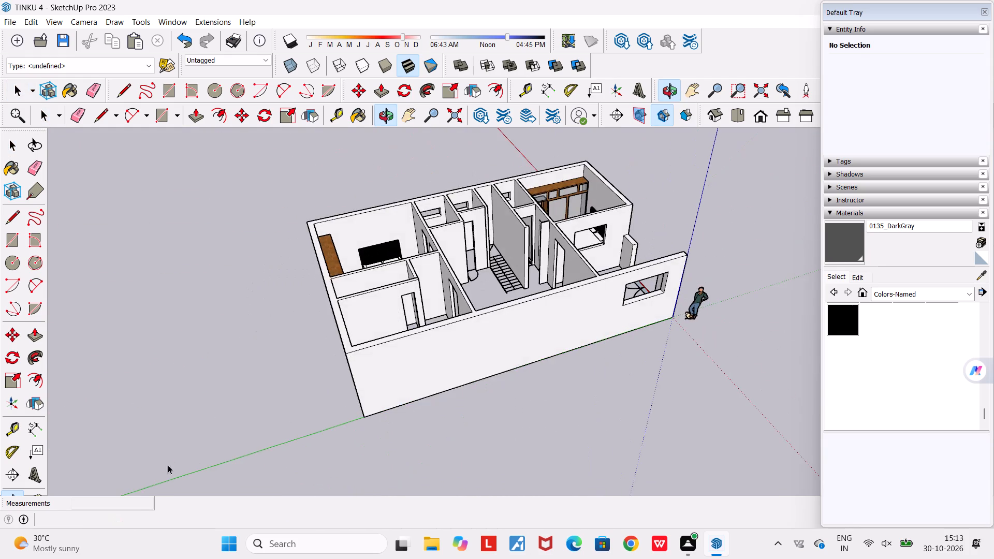
pyautogui.moveTo(233, 385); pyautogui.dragTo(893, 529, button='middle')
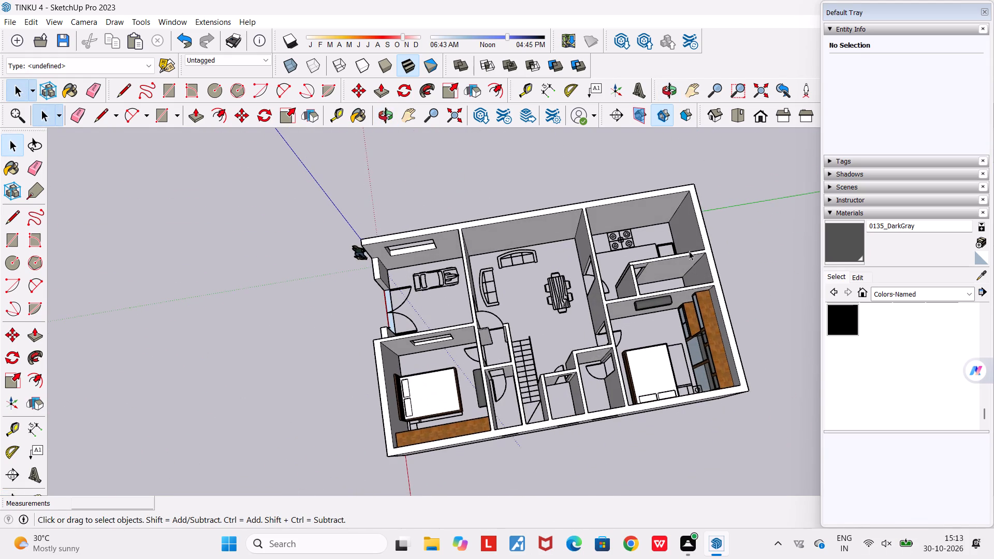
pyautogui.scroll(6, 681, 242)
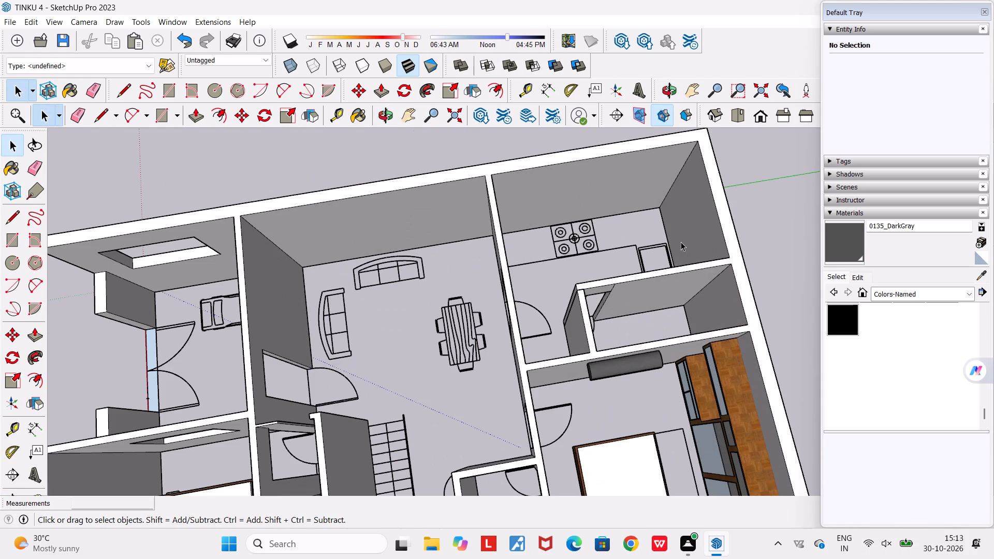
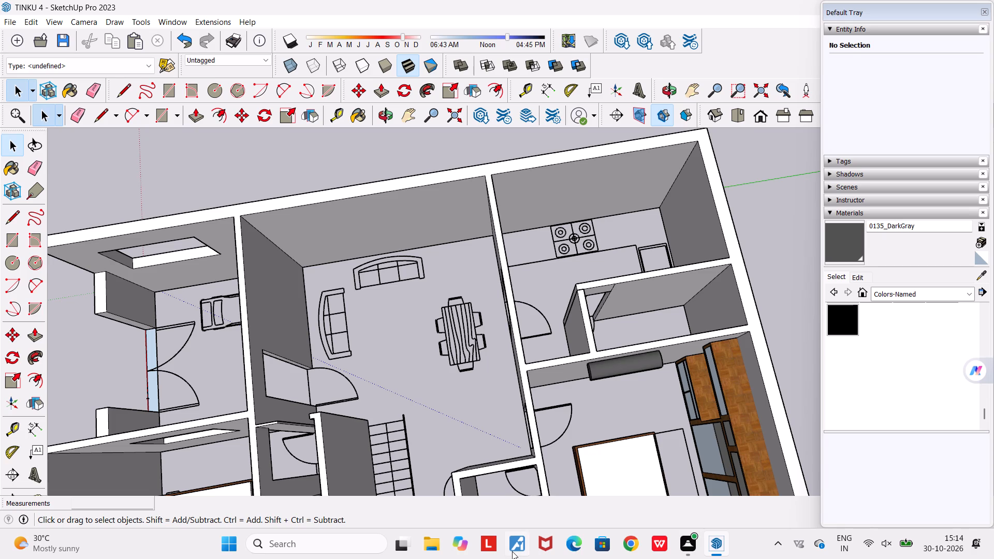
# Draw a floor rectangle in the kitchen from the inner wall corner to the door wall, about 3.85 m by 2.28 m.
pyautogui.scroll(-5, 459, 402)
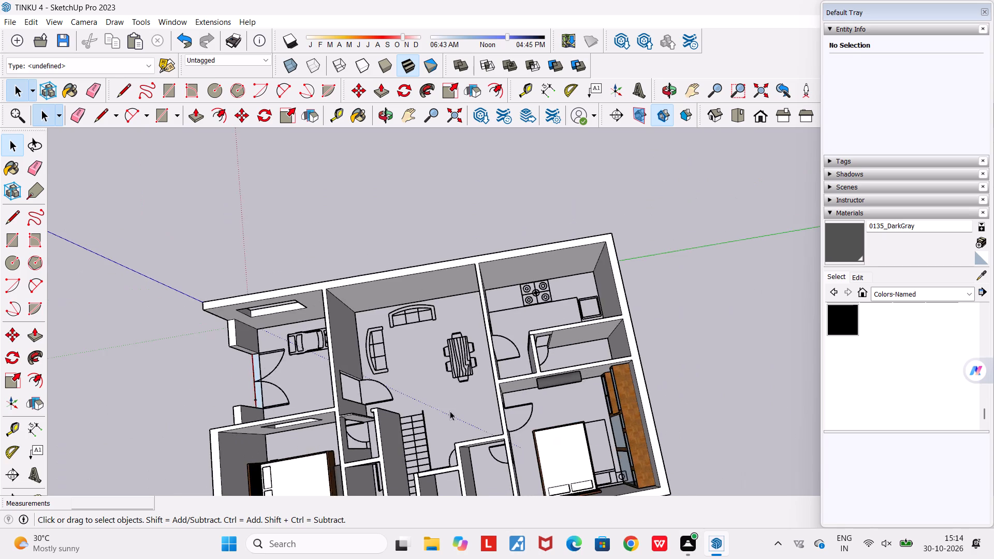
pyautogui.moveTo(444, 411); pyautogui.dragTo(403, 370, button='middle')
pyautogui.scroll(-5, 403, 370)
pyautogui.scroll(5, 392, 405)
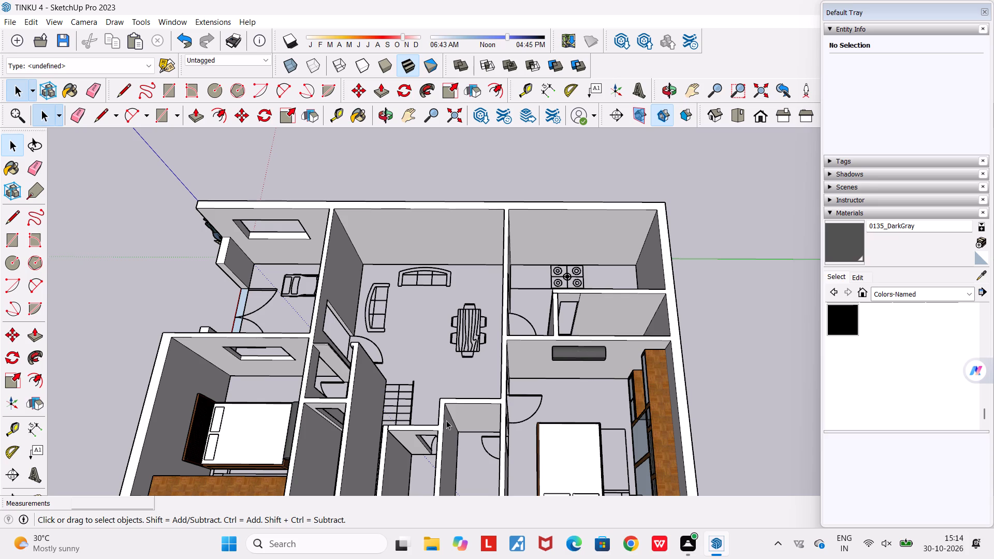
pyautogui.scroll(-5, 446, 420)
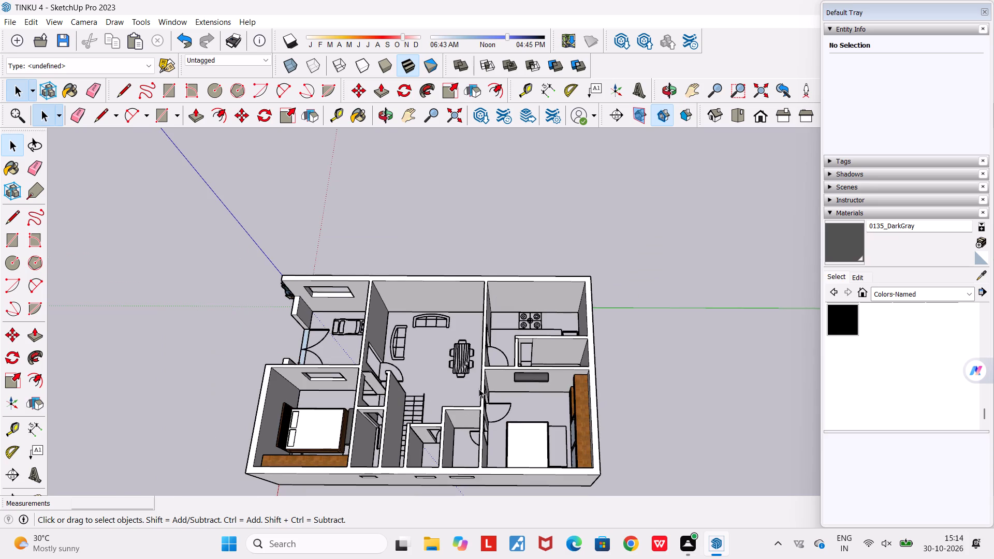
pyautogui.moveTo(479, 389); pyautogui.dragTo(490, 540, button='middle')
pyautogui.scroll(5, 554, 323)
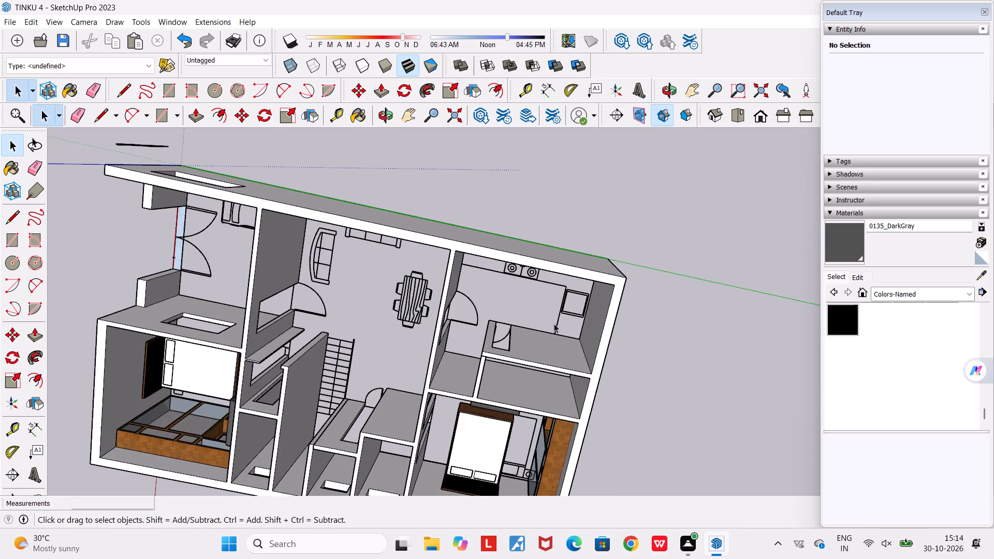
pyautogui.scroll(3, 554, 323)
pyautogui.moveTo(559, 319); pyautogui.dragTo(948, 215, button='middle')
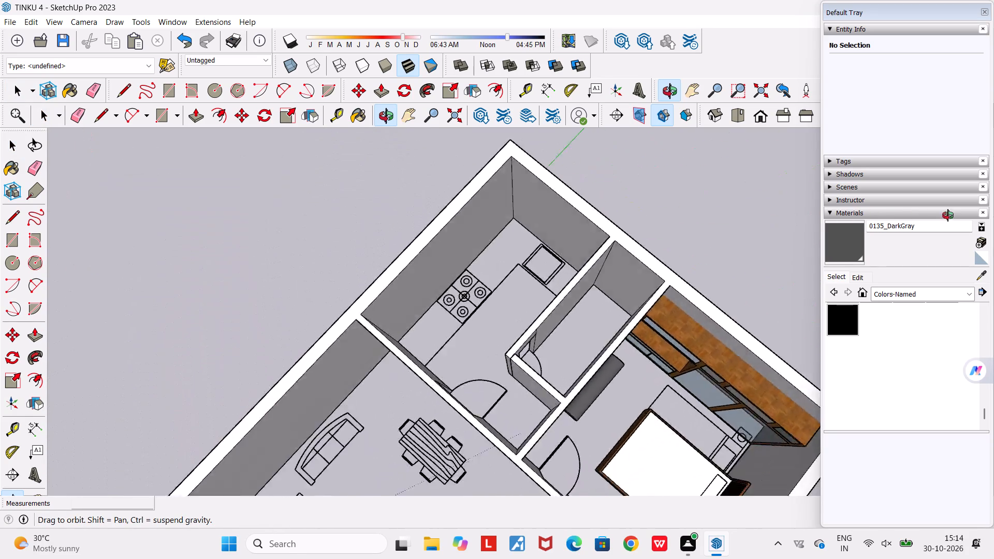
pyautogui.moveTo(948, 215); pyautogui.dragTo(980, 233, button='middle')
pyautogui.scroll(1, 580, 229)
pyautogui.moveTo(580, 229); pyautogui.dragTo(767, 213, button='middle')
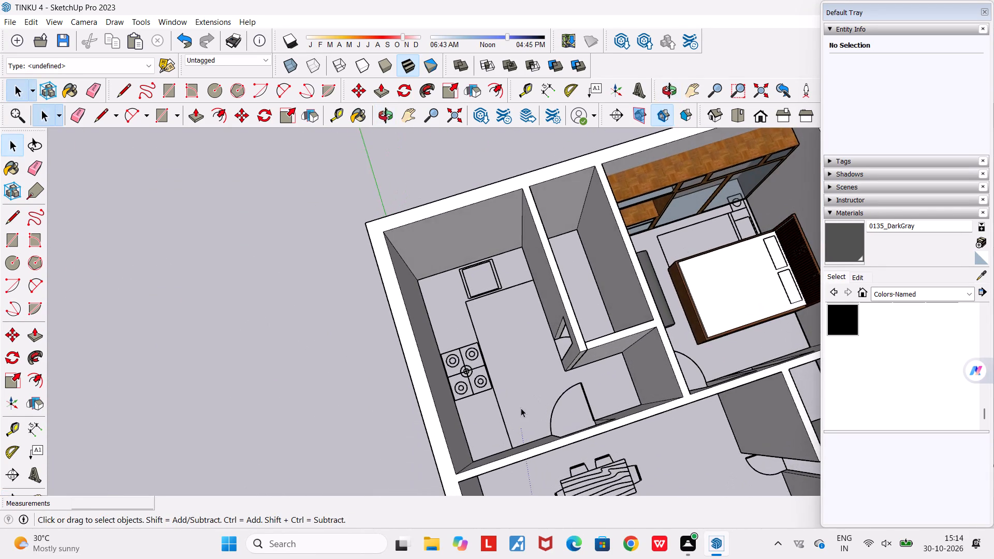
pyautogui.scroll(2, 521, 408)
pyautogui.moveTo(521, 408); pyautogui.dragTo(489, 392, button='middle')
pyautogui.scroll(1, 521, 408)
pyautogui.moveTo(489, 392); pyautogui.dragTo(457, 419, button='middle')
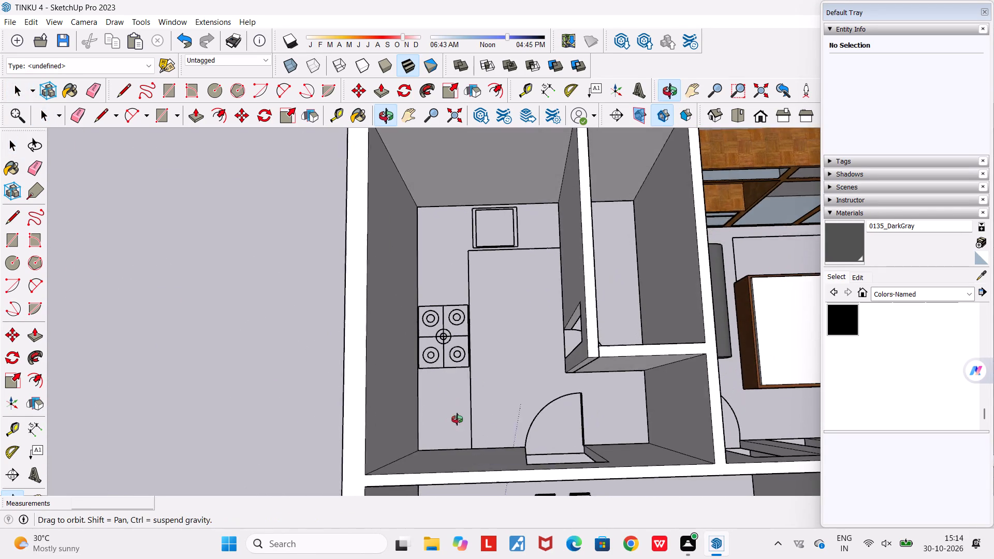
pyautogui.moveTo(457, 419); pyautogui.dragTo(460, 421, button='middle')
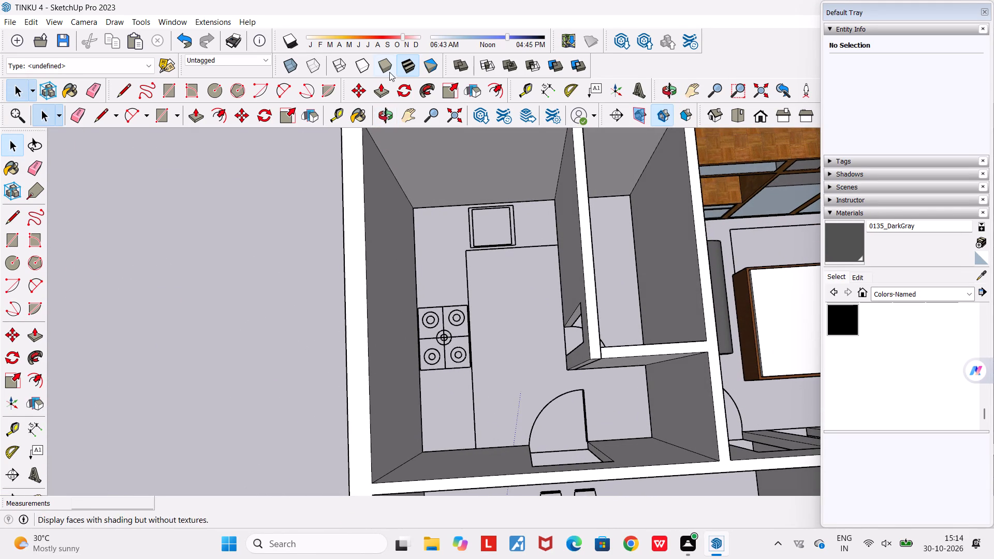
pyautogui.click(163, 98)
pyautogui.click(415, 210)
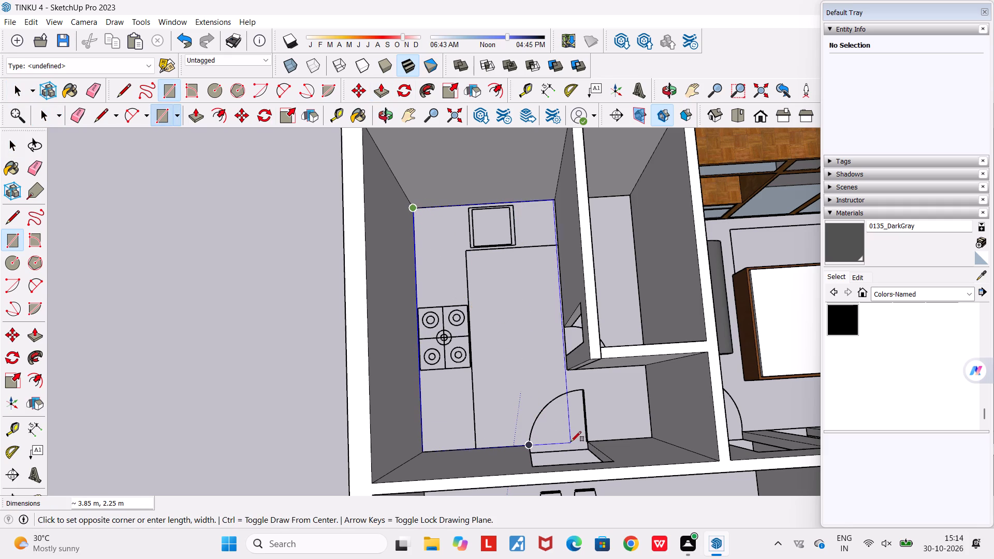
pyautogui.scroll(10, 573, 441)
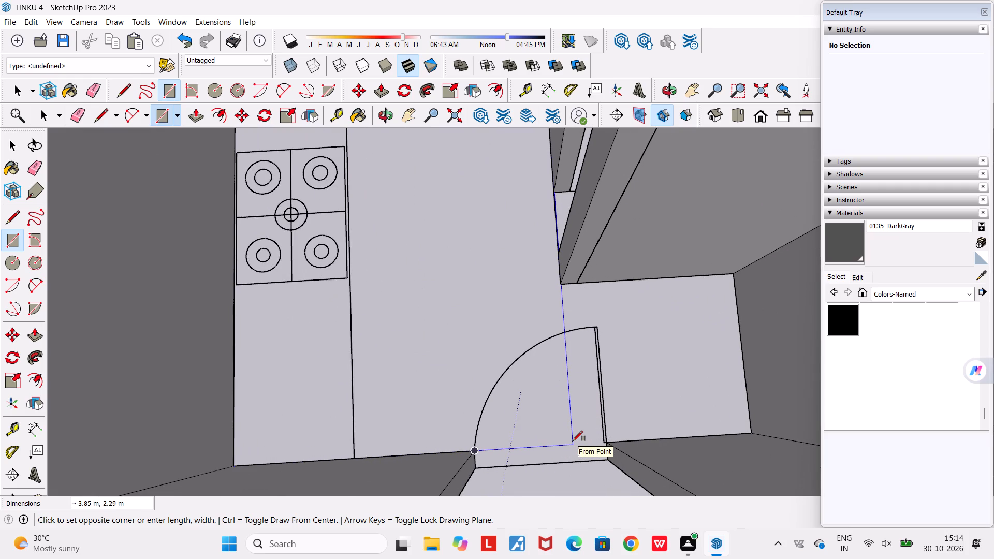
pyautogui.scroll(5, 569, 440)
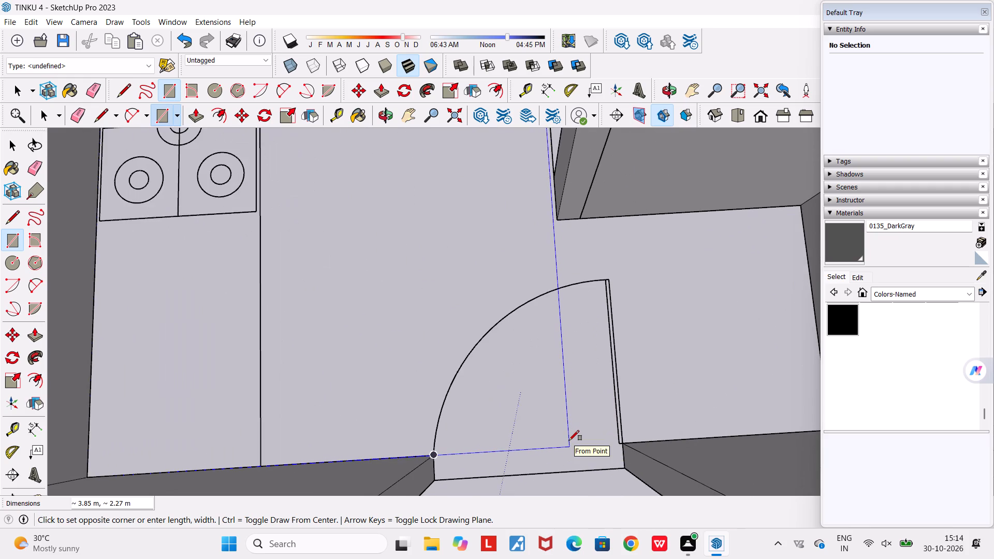
pyautogui.scroll(1, 569, 440)
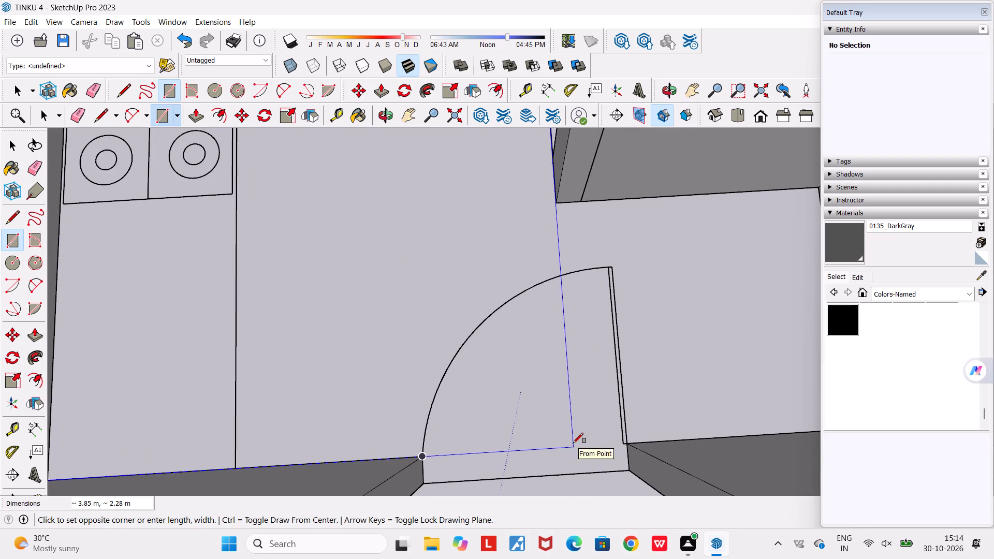
pyautogui.click(573, 443)
# Draw a floor rectangle from the partition corner to the far corner of the recess beside the kitchen door, about 1.22 m by 1.10 m.
pyautogui.scroll(-5, 573, 443)
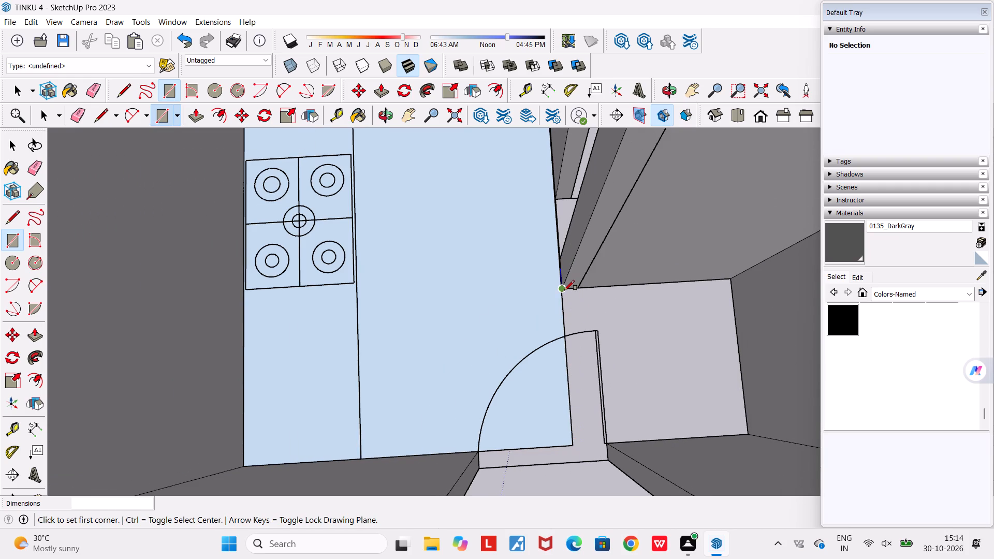
pyautogui.click(564, 290)
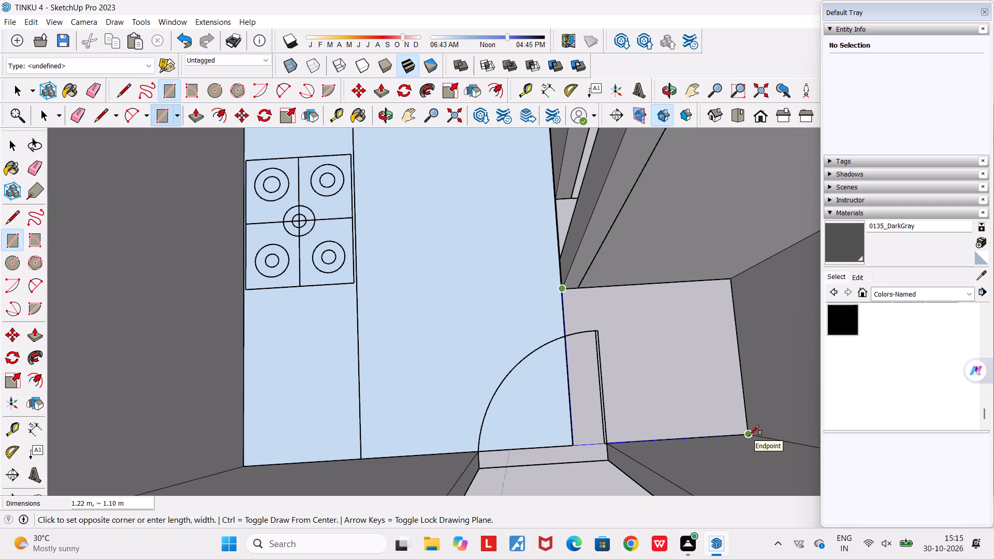
pyautogui.click(749, 435)
# Fill the narrow gap along the kitchen partition with a thin floor rectangle about 3.85 m long, from the door wall to the opposite wall.
pyautogui.scroll(18, 563, 461)
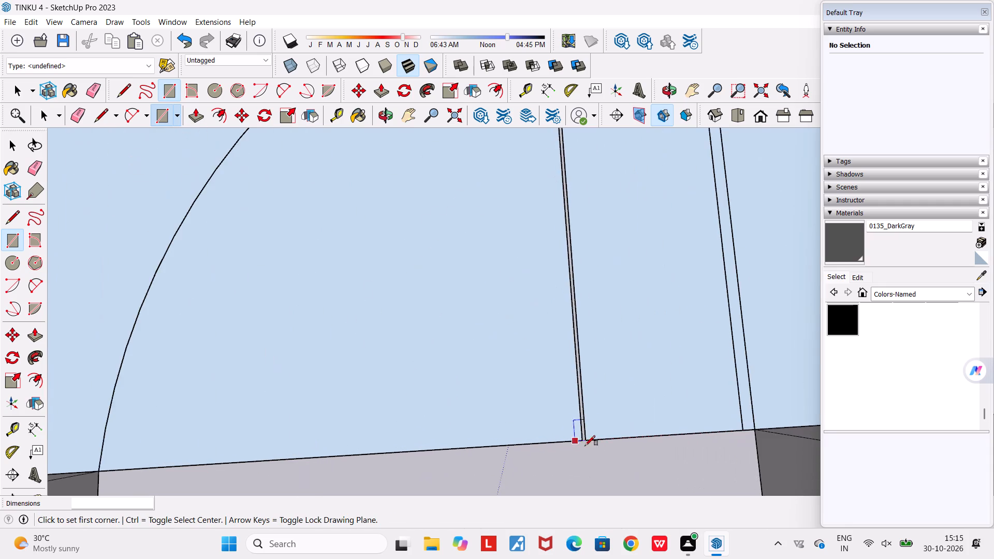
pyautogui.scroll(5, 592, 450)
pyautogui.click(580, 434)
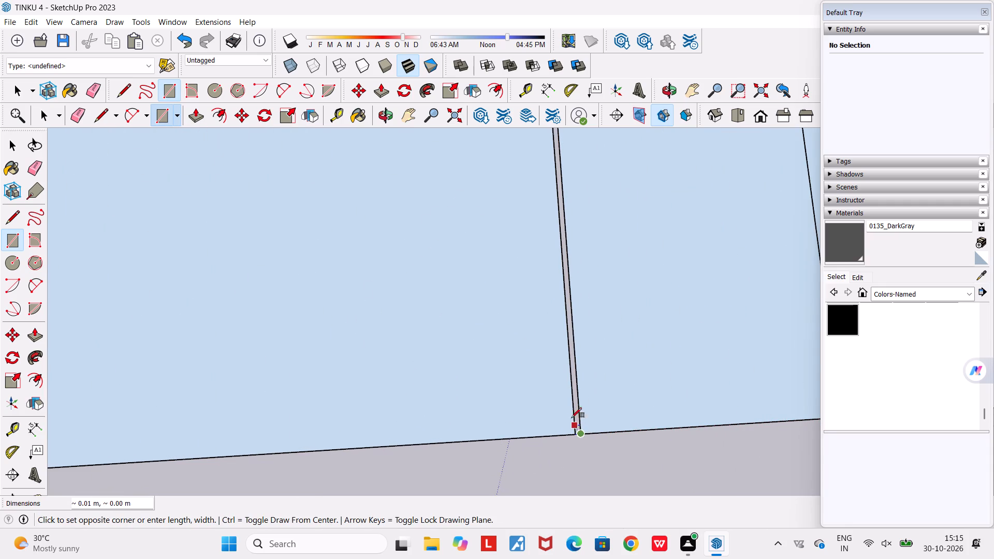
pyautogui.scroll(-20, 578, 330)
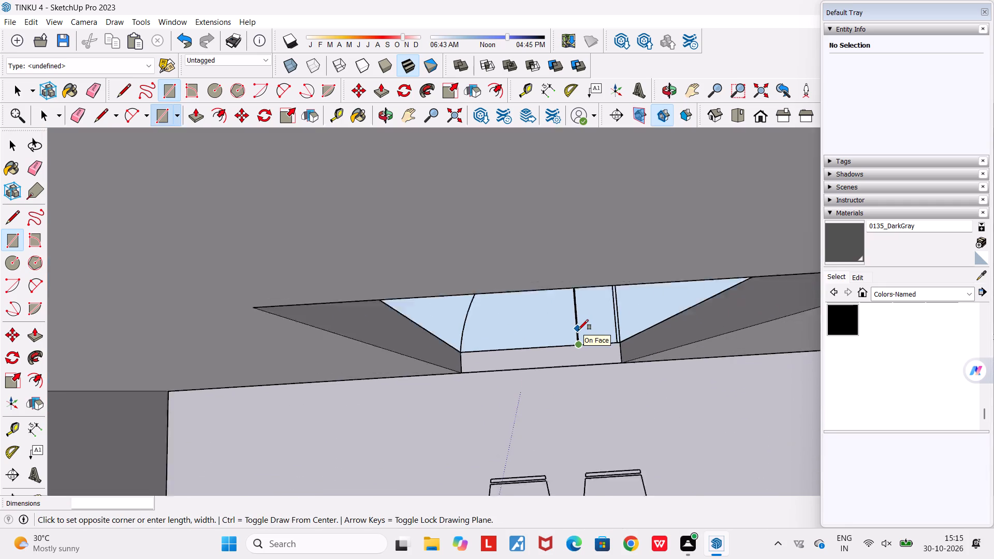
pyautogui.scroll(-2, 578, 330)
pyautogui.scroll(7, 569, 178)
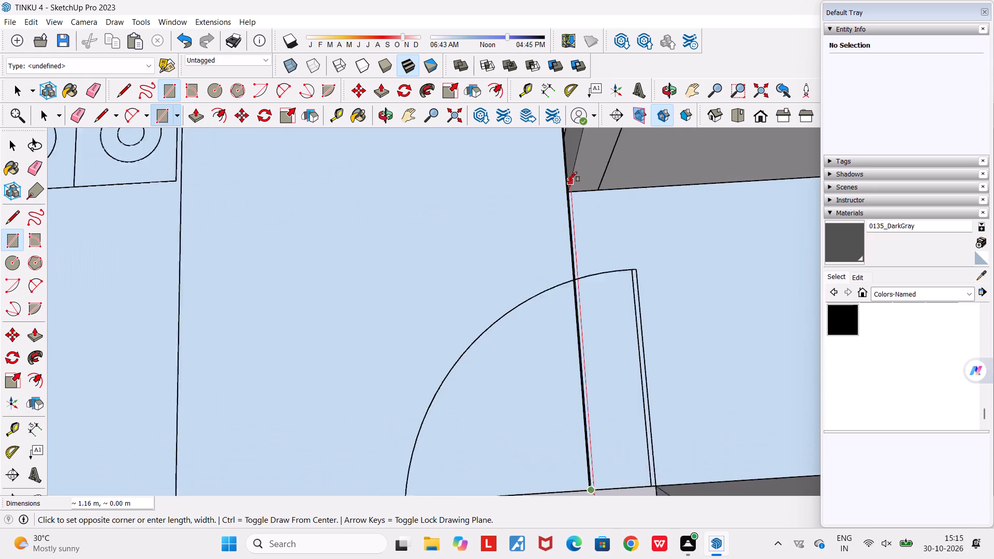
pyautogui.scroll(17, 567, 182)
pyautogui.scroll(-20, 569, 187)
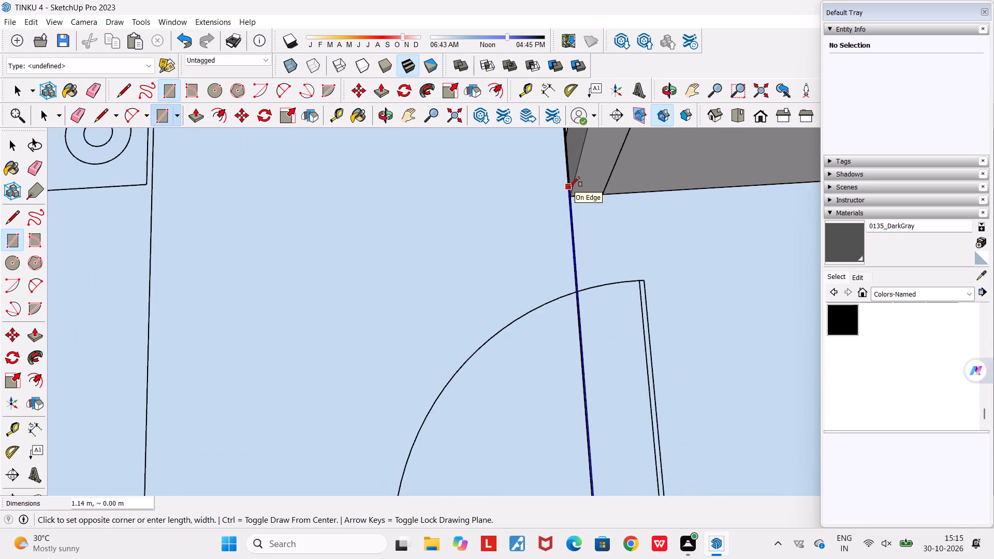
pyautogui.scroll(-20, 569, 187)
pyautogui.scroll(-11, 569, 187)
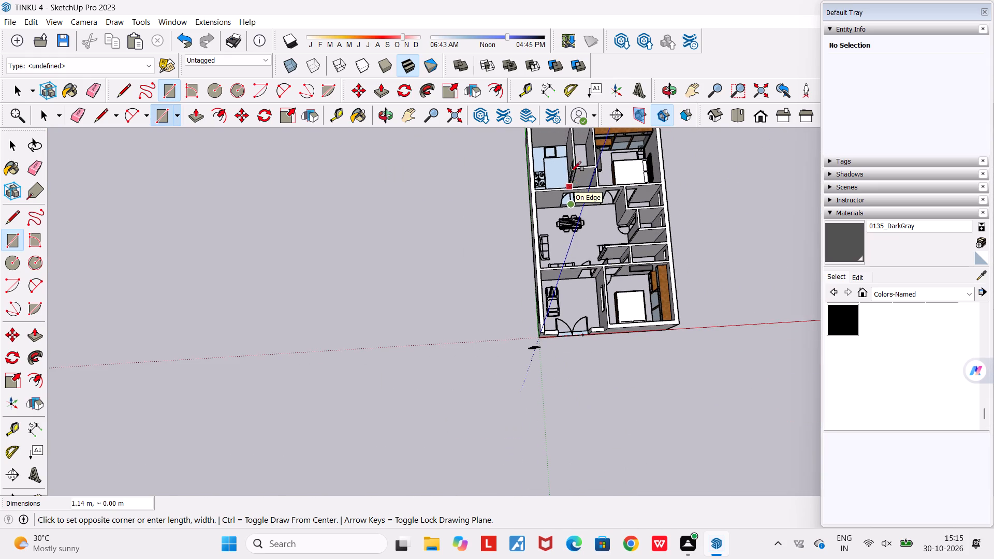
pyautogui.scroll(20, 556, 132)
pyautogui.scroll(5, 556, 132)
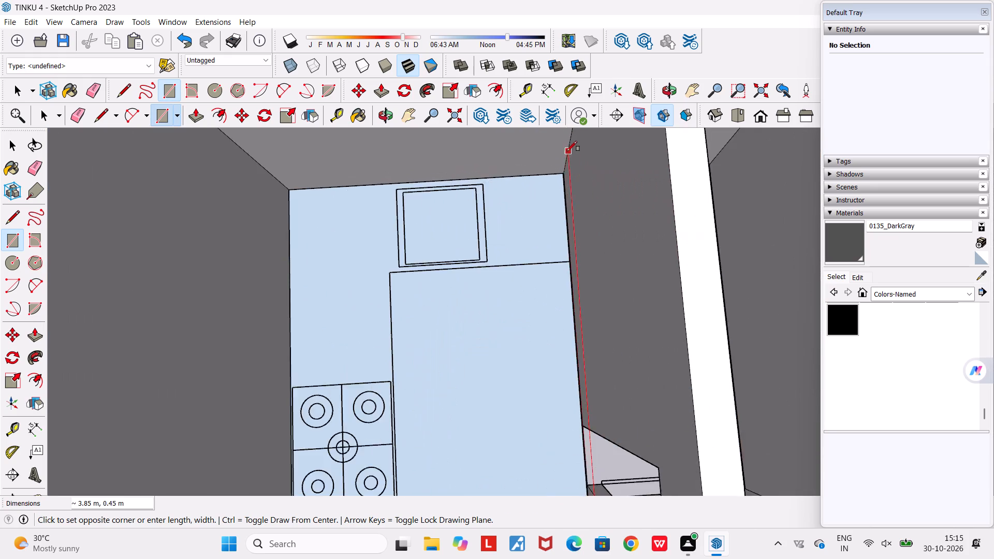
pyautogui.scroll(16, 567, 151)
pyautogui.scroll(14, 556, 187)
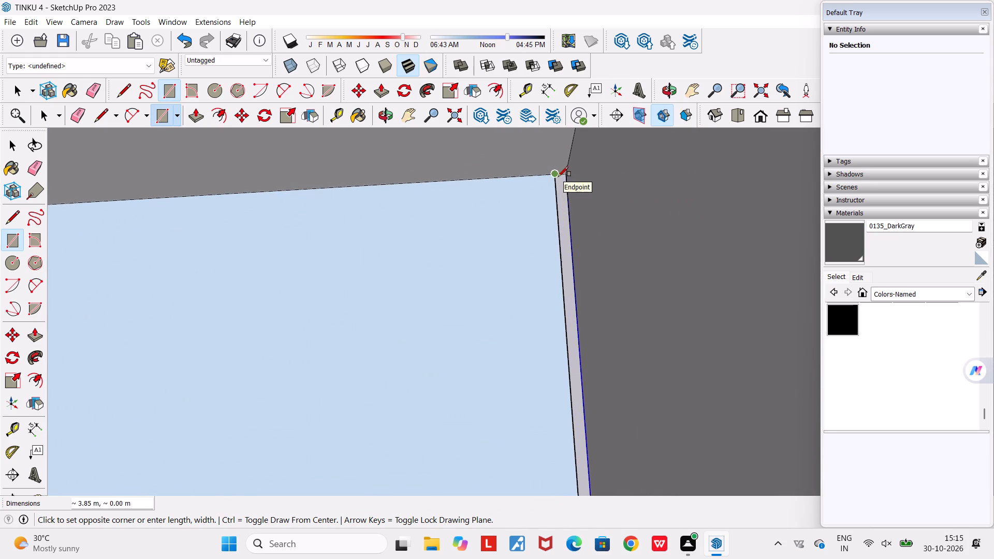
pyautogui.scroll(9, 558, 176)
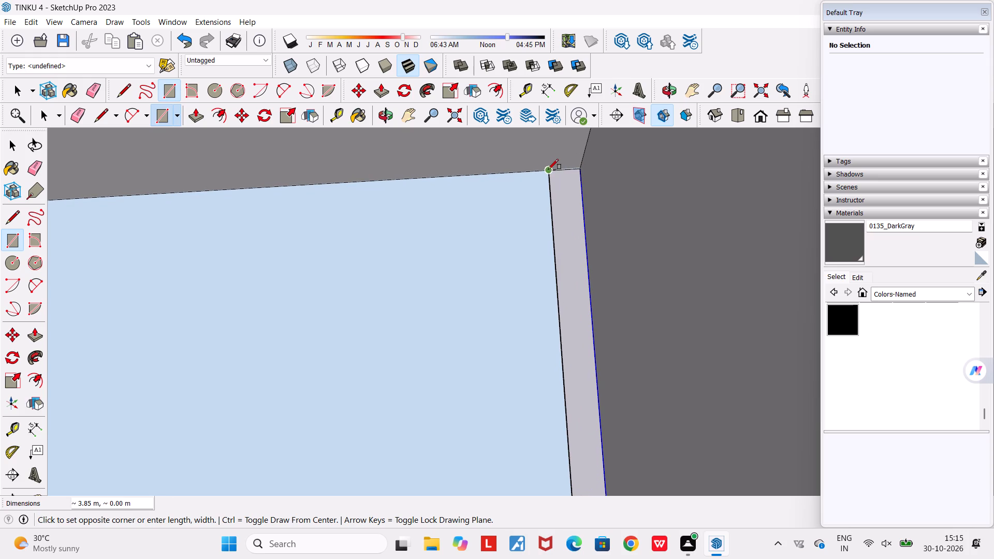
pyautogui.click(548, 169)
# Erase the leftover seam lines between the kitchen floor rectangles, along the partition and across the door swing.
pyautogui.scroll(-20, 561, 178)
pyautogui.scroll(-5, 561, 178)
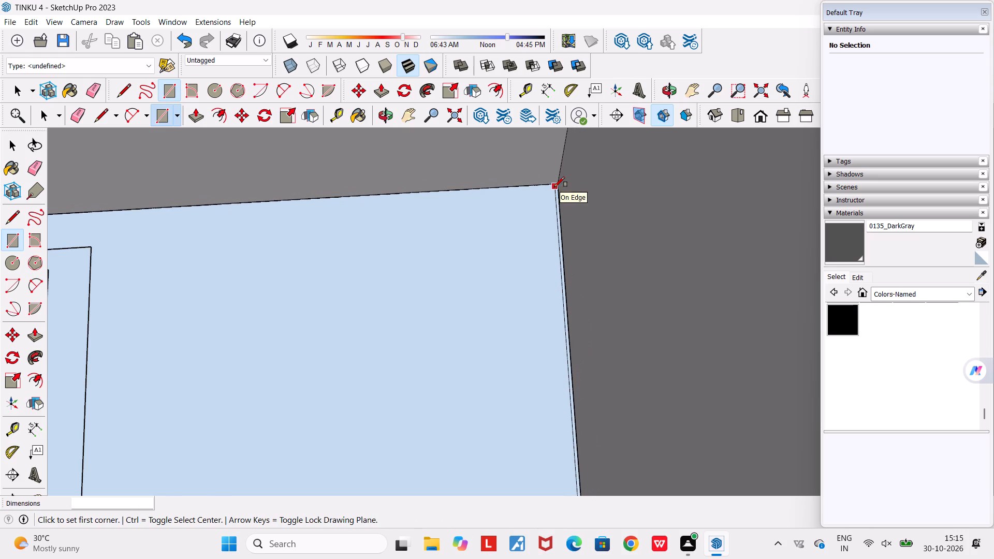
pyautogui.scroll(6, 558, 262)
pyautogui.press('e')
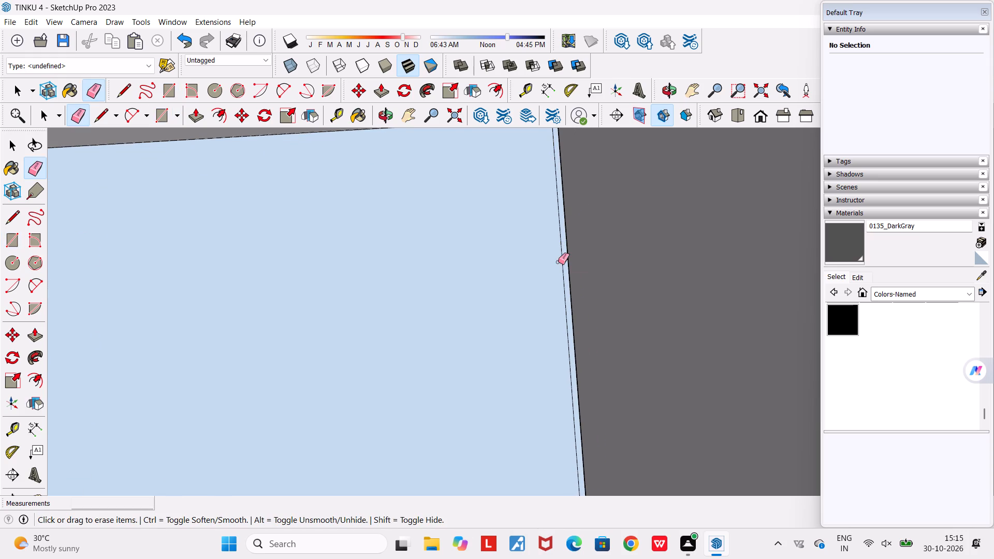
pyautogui.scroll(6, 558, 262)
pyautogui.click(568, 266)
pyautogui.scroll(-15, 564, 263)
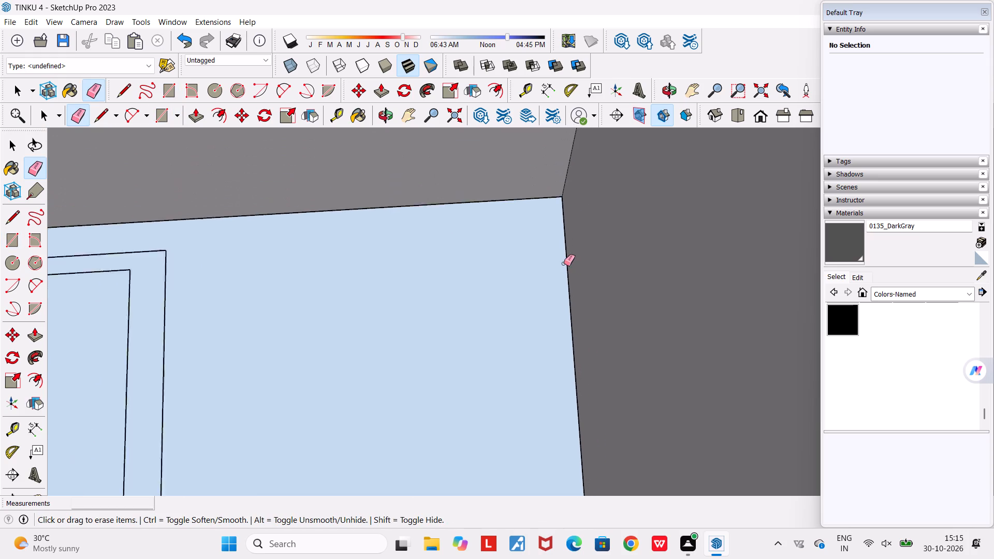
pyautogui.scroll(-20, 564, 263)
pyautogui.scroll(-11, 564, 263)
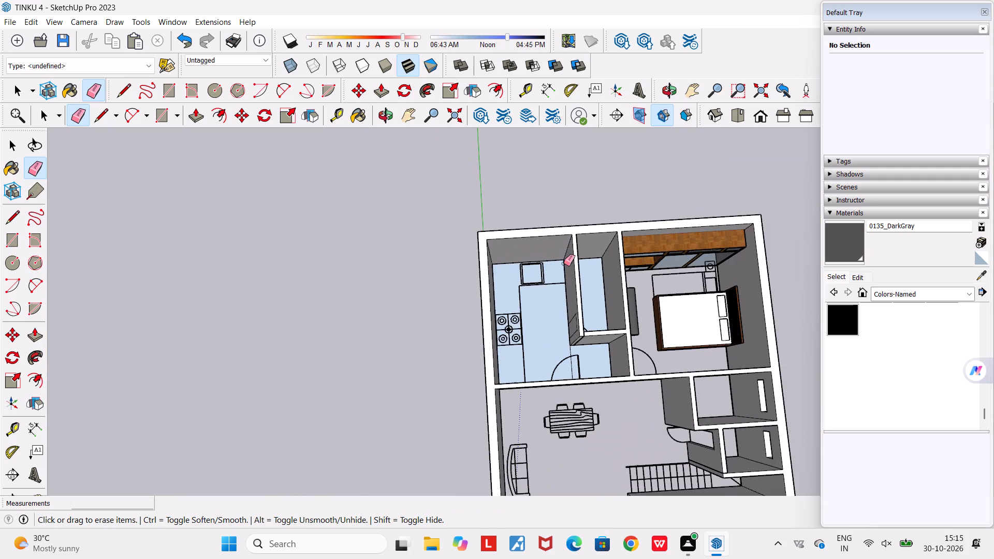
pyautogui.scroll(16, 569, 388)
pyautogui.scroll(2, 571, 345)
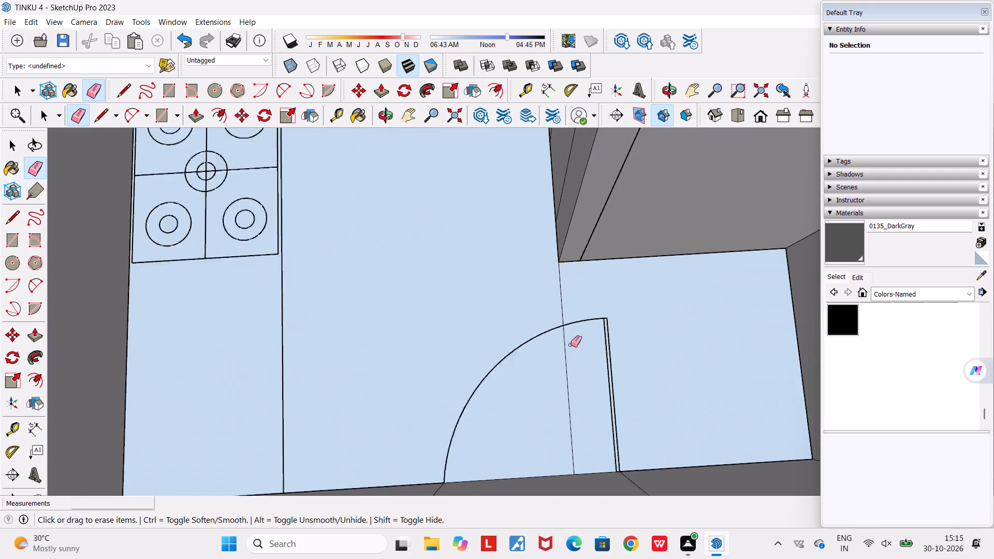
pyautogui.scroll(3, 571, 345)
pyautogui.moveTo(571, 350); pyautogui.dragTo(556, 352)
# Leave the Eraser and examine the kitchen floor and the whole house layout from above and from the front.
pyautogui.scroll(-16, 553, 356)
pyautogui.moveTo(561, 356); pyautogui.dragTo(556, 300, button='middle')
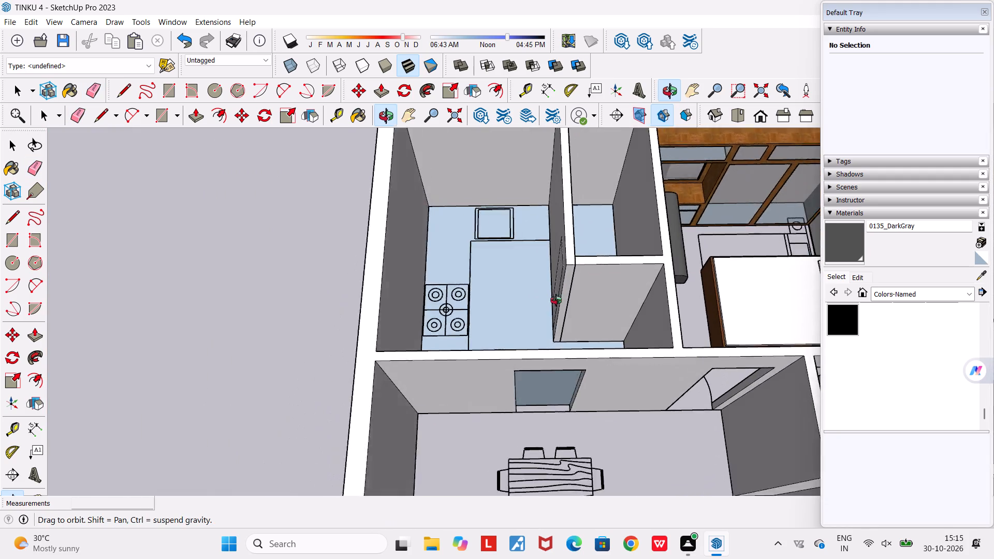
pyautogui.moveTo(556, 300); pyautogui.dragTo(588, 307, button='middle')
pyautogui.scroll(-5, 588, 307)
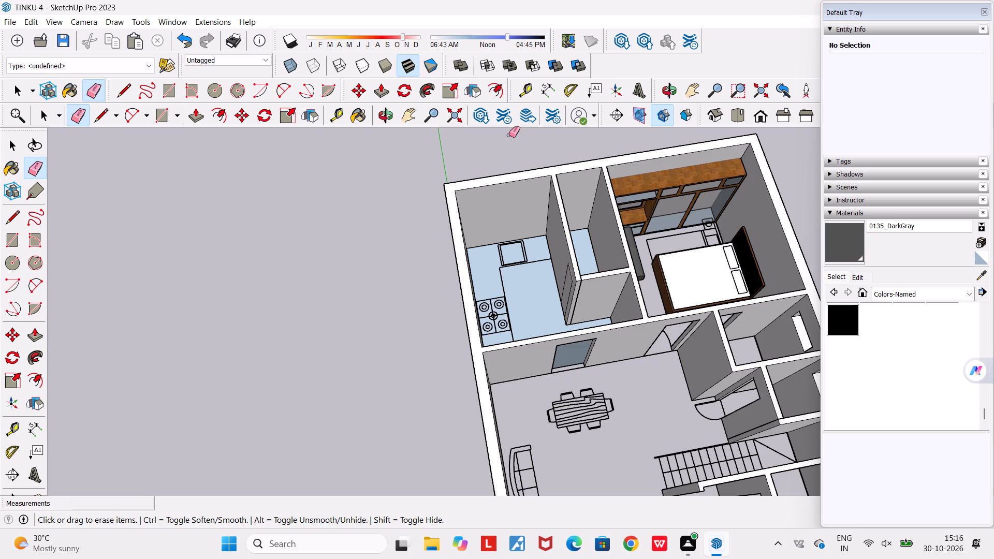
pyautogui.scroll(-2, 509, 135)
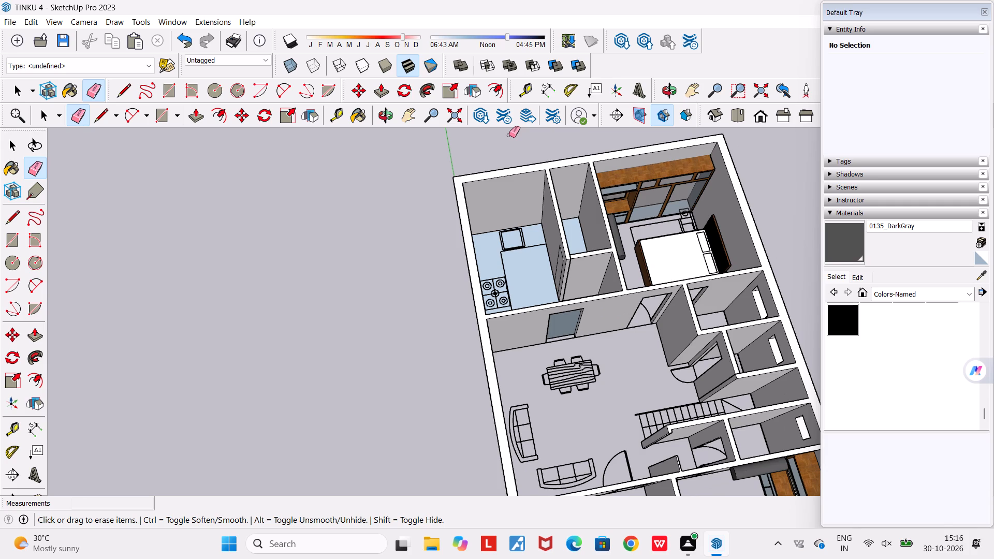
pyautogui.scroll(-3, 509, 135)
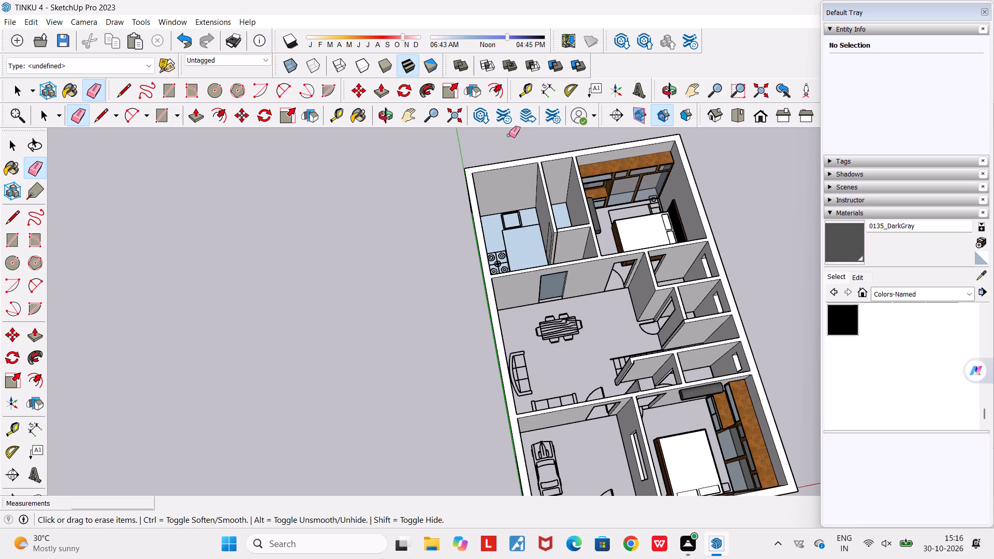
pyautogui.scroll(-2, 509, 135)
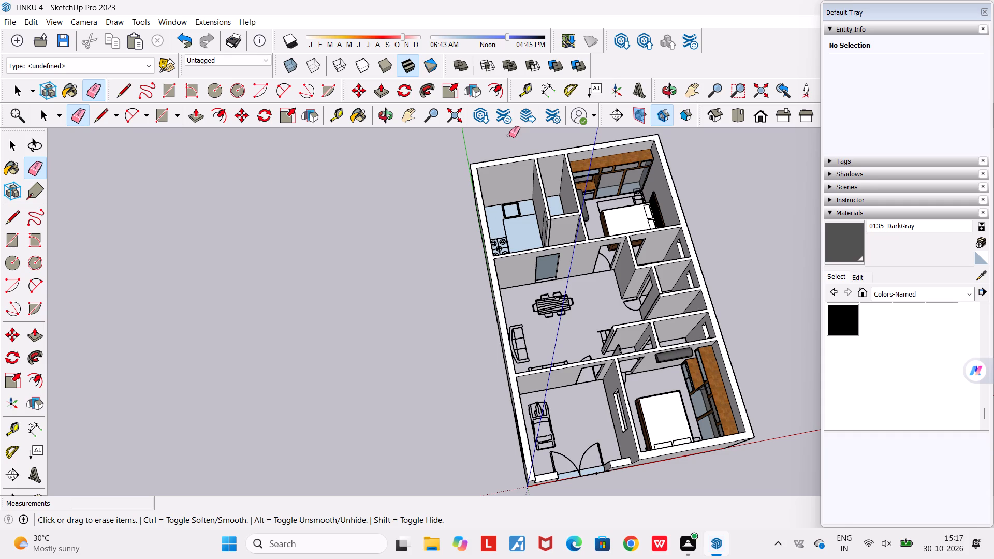
pyautogui.scroll(-2, 509, 135)
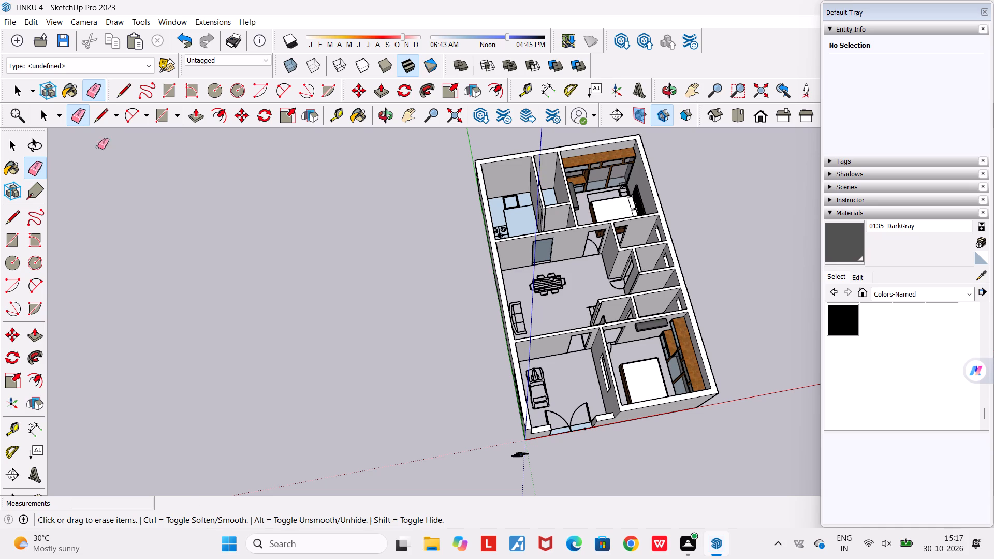
pyautogui.scroll(-4, 312, 261)
pyautogui.moveTo(326, 286); pyautogui.dragTo(250, 250, button='middle')
pyautogui.scroll(-1, 251, 252)
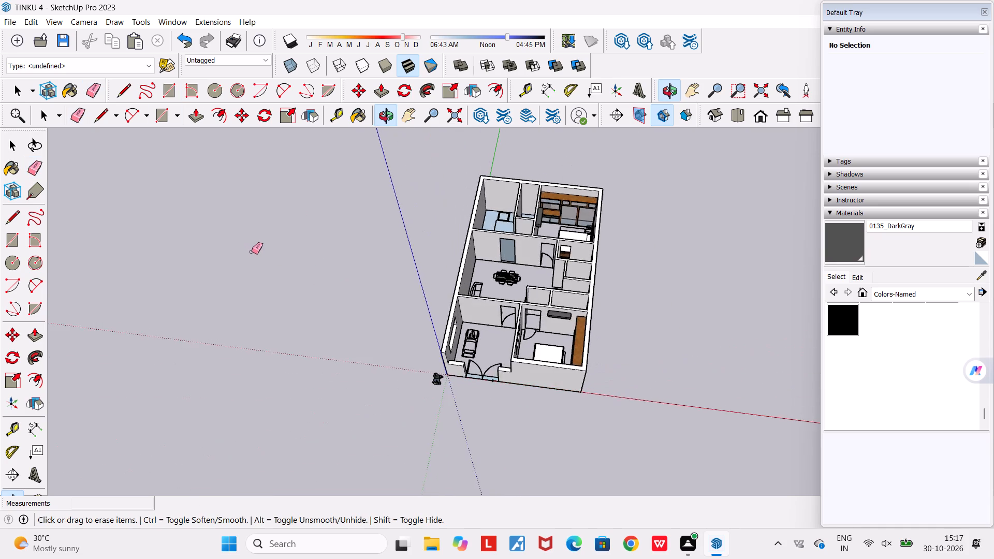
pyautogui.scroll(-3, 252, 252)
pyautogui.press('Escape')
pyautogui.press('space')
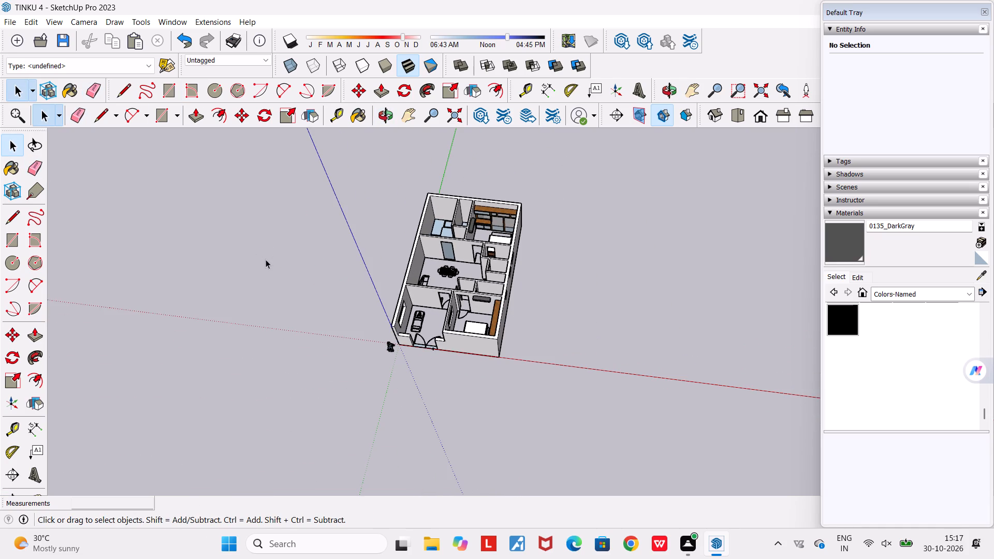
pyautogui.moveTo(299, 279); pyautogui.dragTo(402, 269, button='middle')
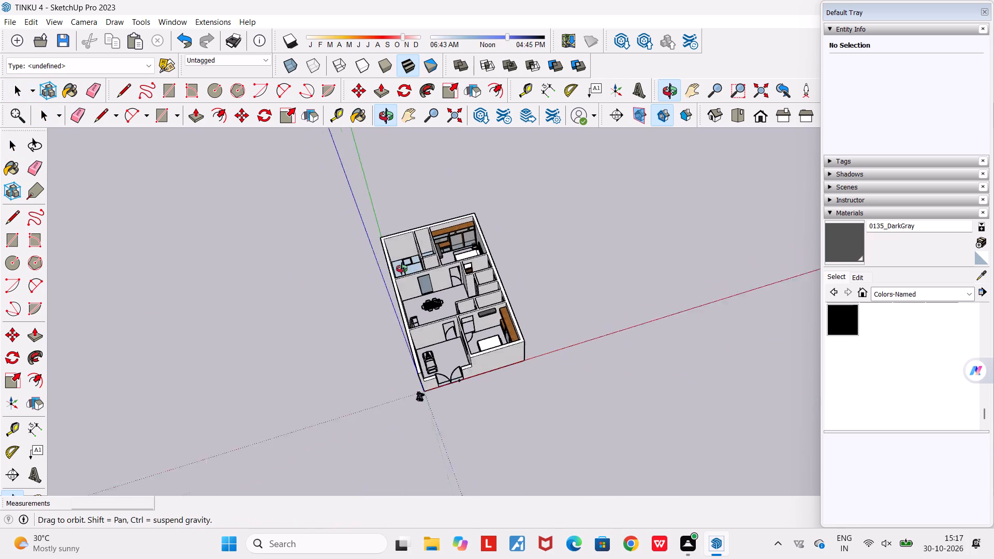
pyautogui.moveTo(402, 269); pyautogui.dragTo(379, 257, button='middle')
pyautogui.scroll(4, 390, 297)
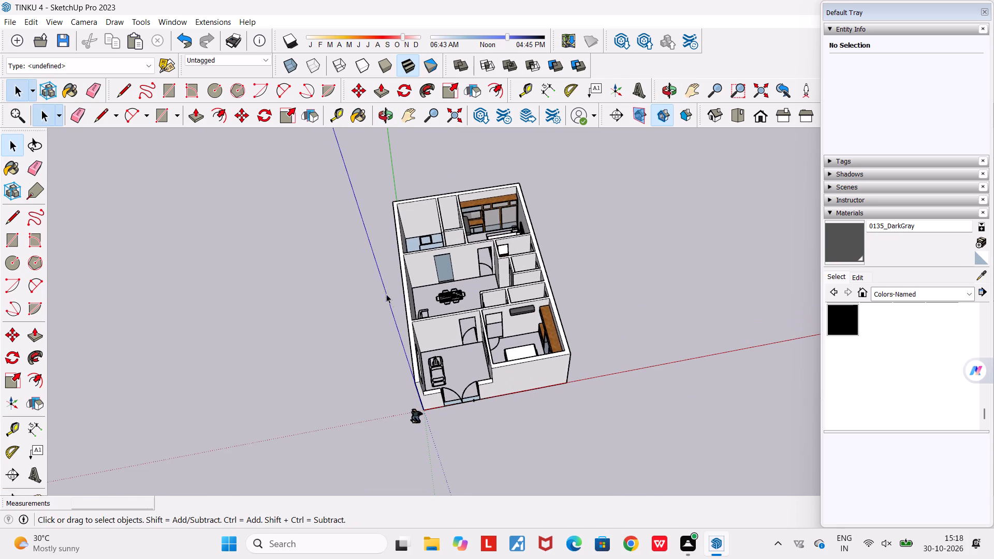
pyautogui.scroll(3, 495, 314)
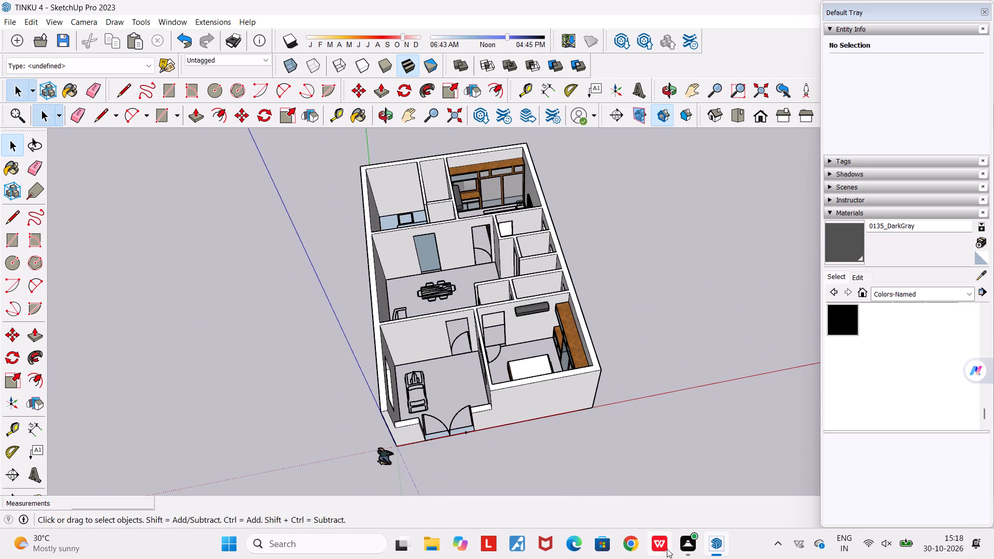
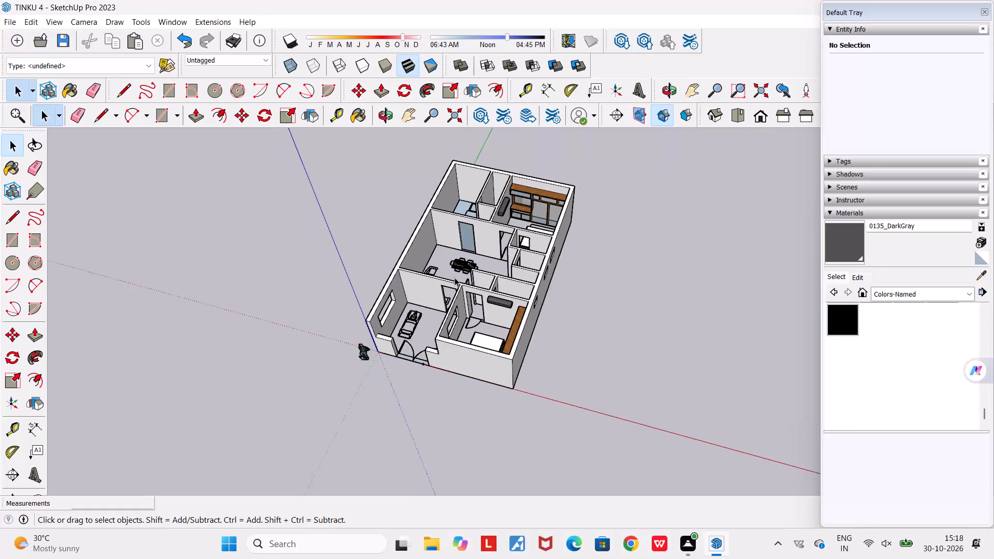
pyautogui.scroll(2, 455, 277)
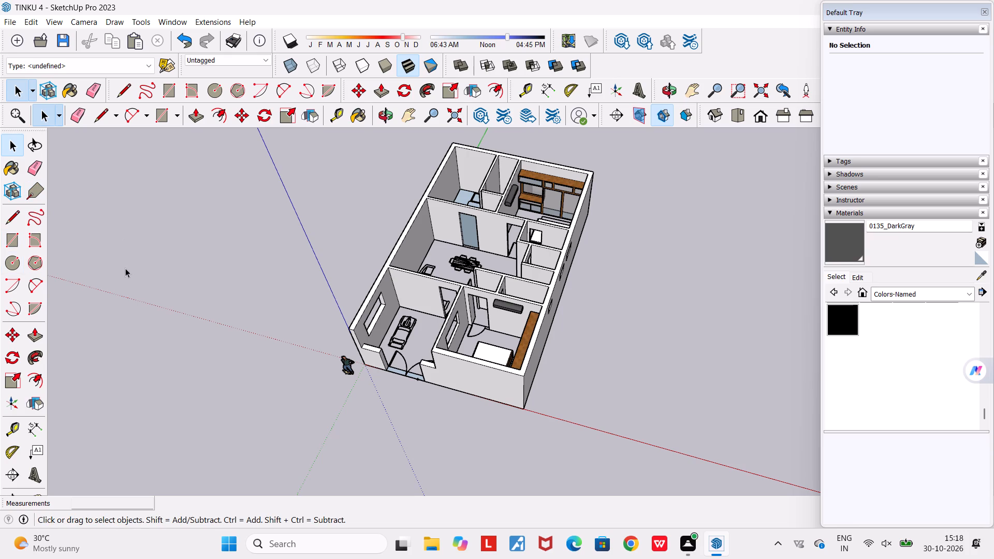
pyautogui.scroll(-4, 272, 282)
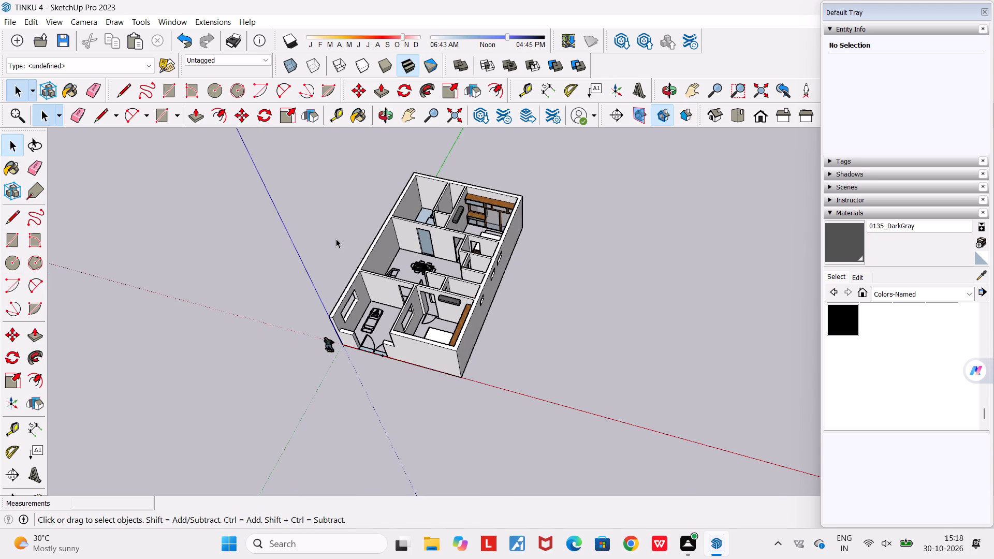
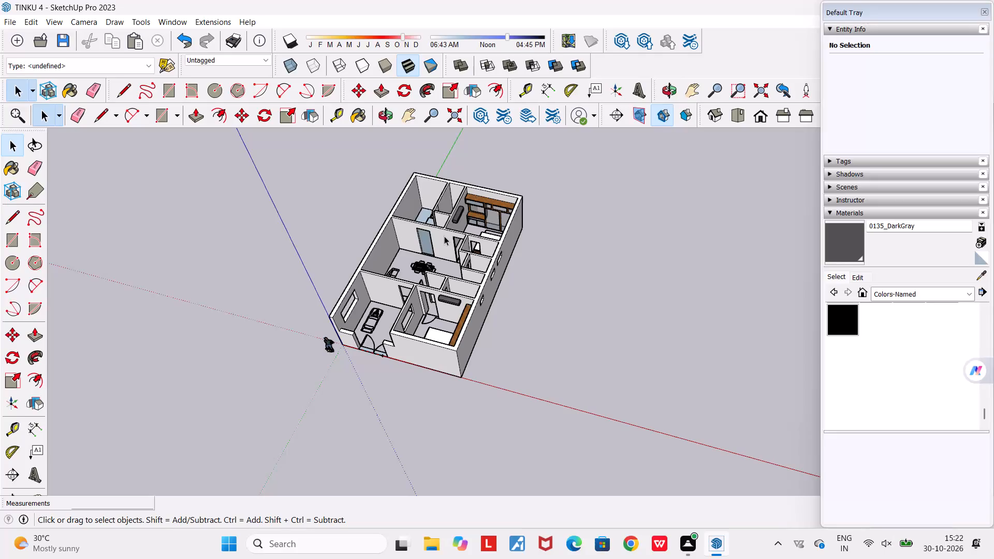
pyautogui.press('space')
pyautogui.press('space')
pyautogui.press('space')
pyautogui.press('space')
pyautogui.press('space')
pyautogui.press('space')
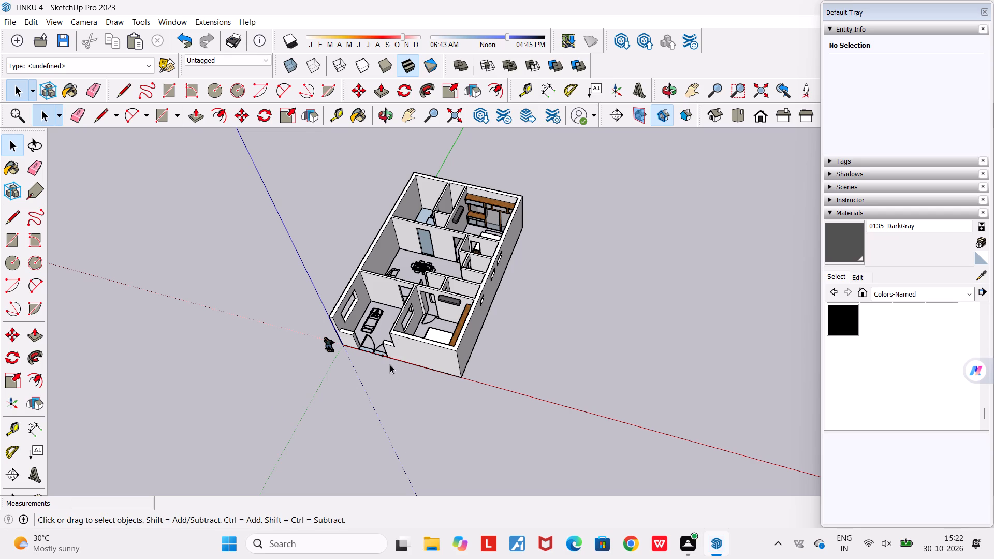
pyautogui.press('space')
# Examine the bottom edge of the car porch's front gate opening up close, around the small mark on the threshold.
pyautogui.scroll(-3, 390, 372)
pyautogui.moveTo(390, 373); pyautogui.dragTo(561, 350, button='middle')
pyautogui.scroll(2, 483, 396)
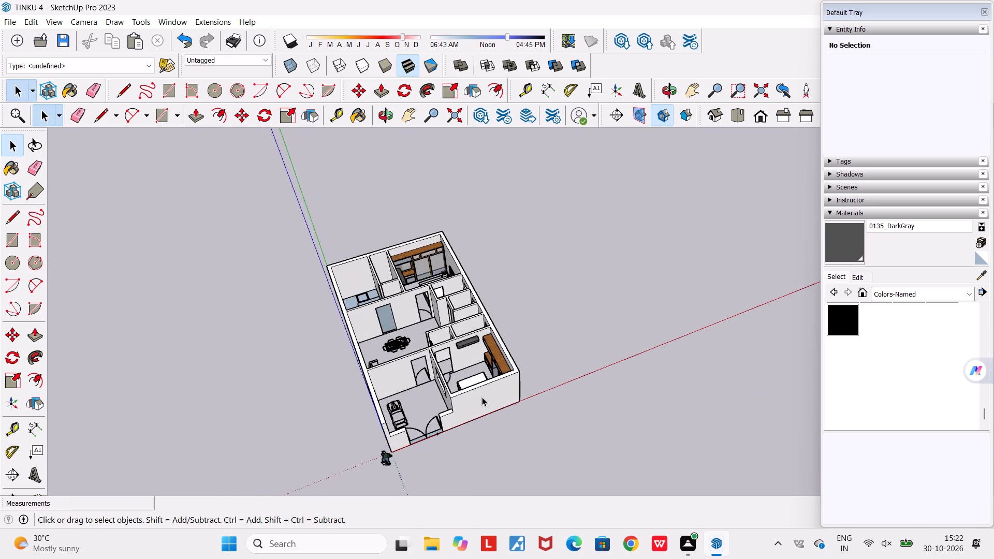
pyautogui.scroll(1, 474, 440)
pyautogui.moveTo(465, 435); pyautogui.dragTo(381, 397, button='middle')
pyautogui.scroll(5, 379, 404)
pyautogui.moveTo(415, 411); pyautogui.dragTo(369, 420, button='middle')
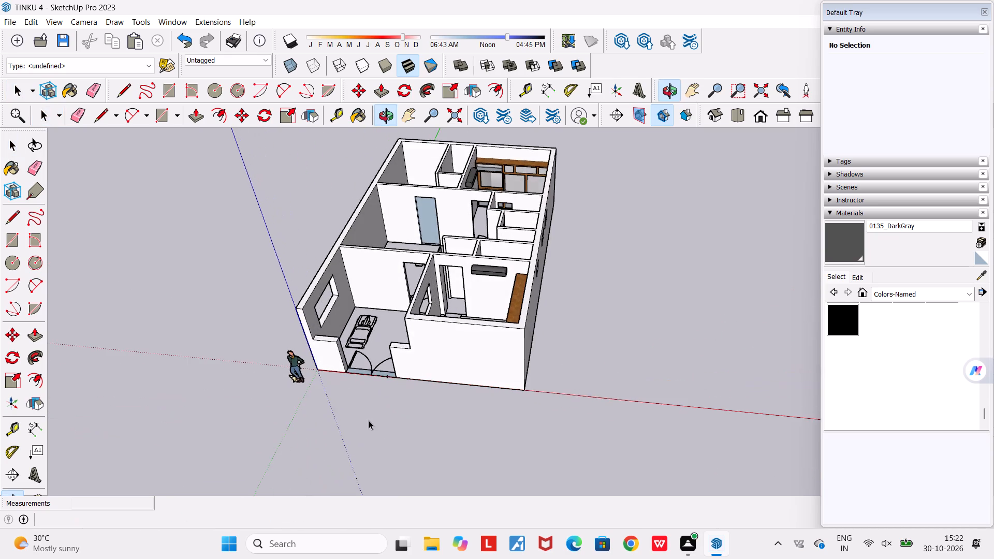
pyautogui.scroll(20, 383, 378)
pyautogui.scroll(7, 383, 378)
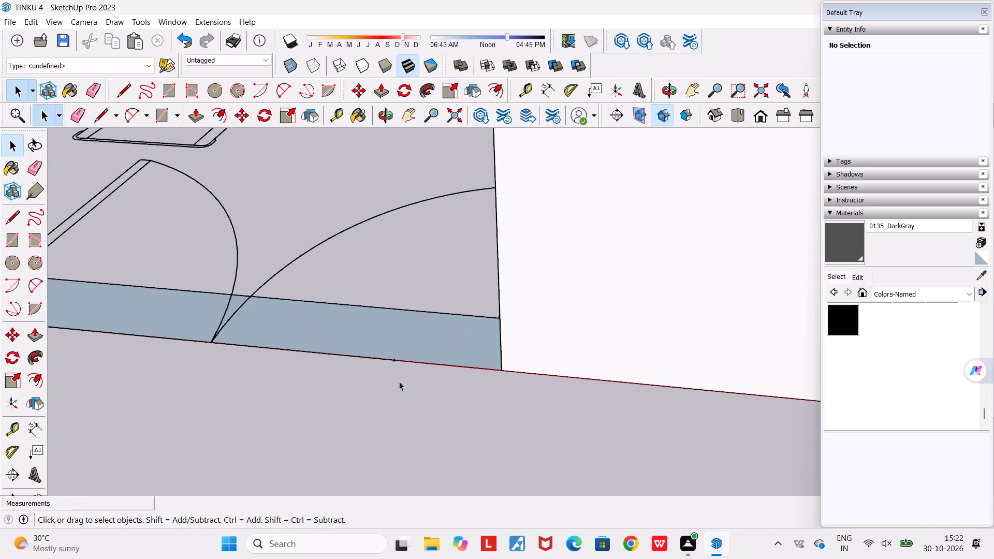
pyautogui.scroll(17, 399, 381)
pyautogui.scroll(10, 427, 405)
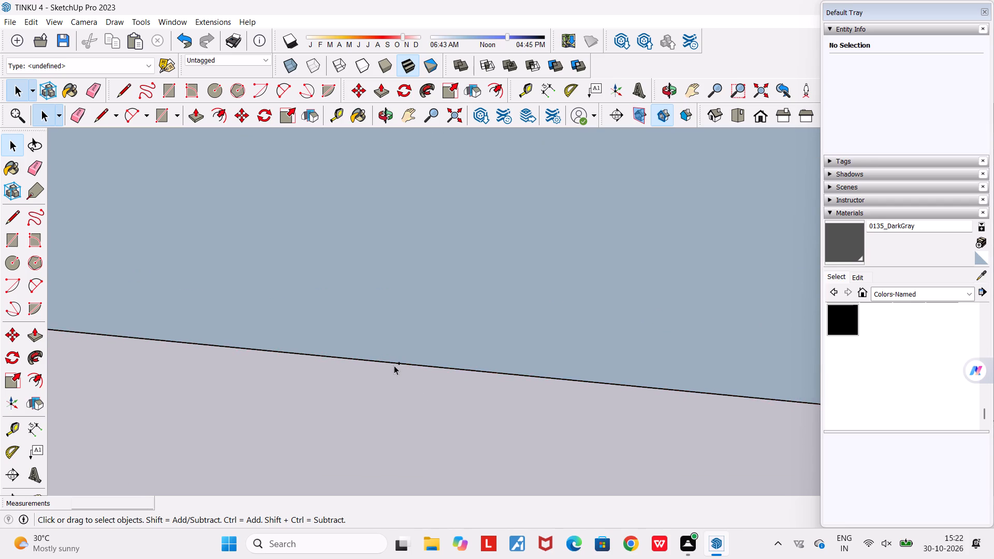
pyautogui.scroll(20, 394, 365)
pyautogui.scroll(10, 394, 365)
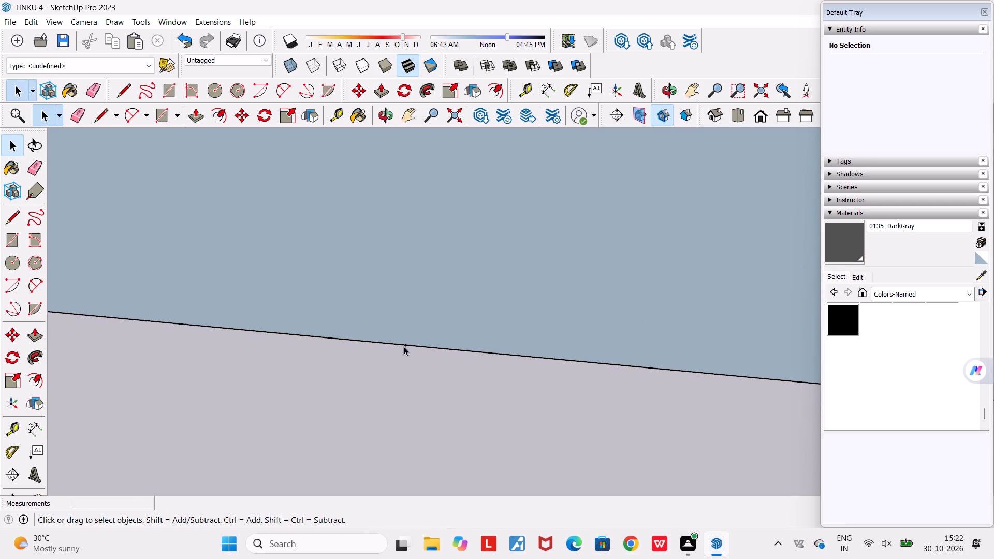
pyautogui.scroll(7, 404, 346)
pyautogui.scroll(-7, 404, 346)
pyautogui.scroll(5, 404, 346)
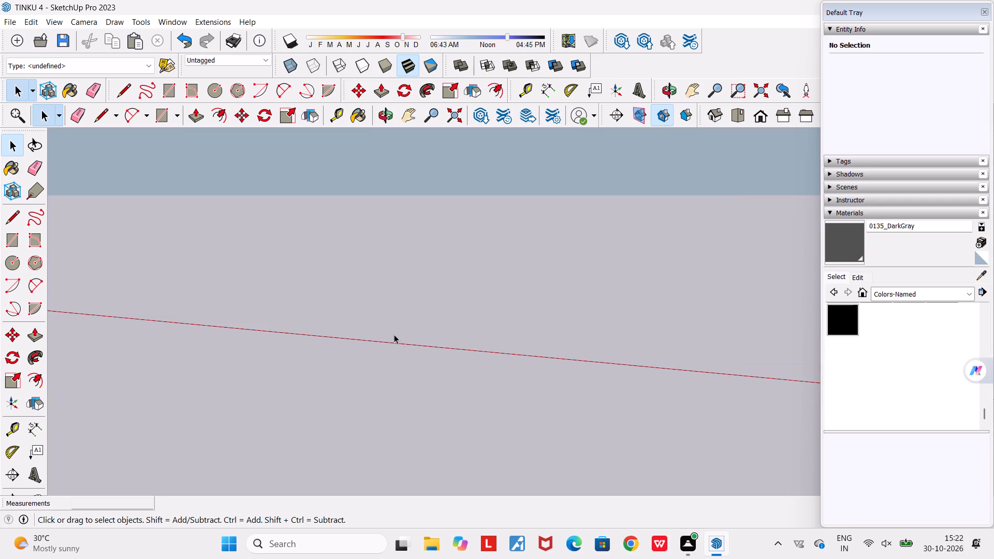
pyautogui.scroll(-3, 394, 334)
pyautogui.moveTo(382, 304); pyautogui.dragTo(467, 421)
pyautogui.scroll(-3, 446, 405)
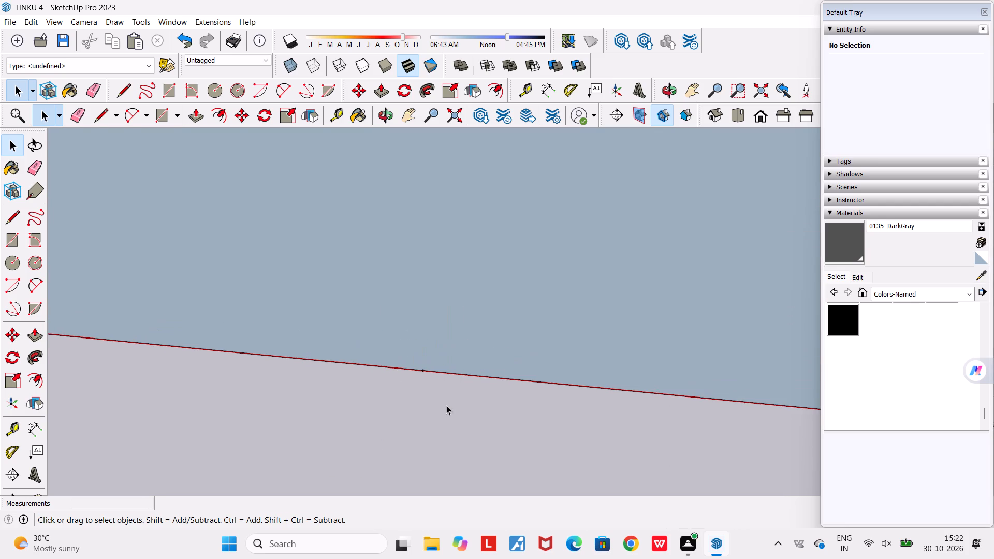
pyautogui.scroll(-20, 446, 405)
pyautogui.scroll(-16, 446, 405)
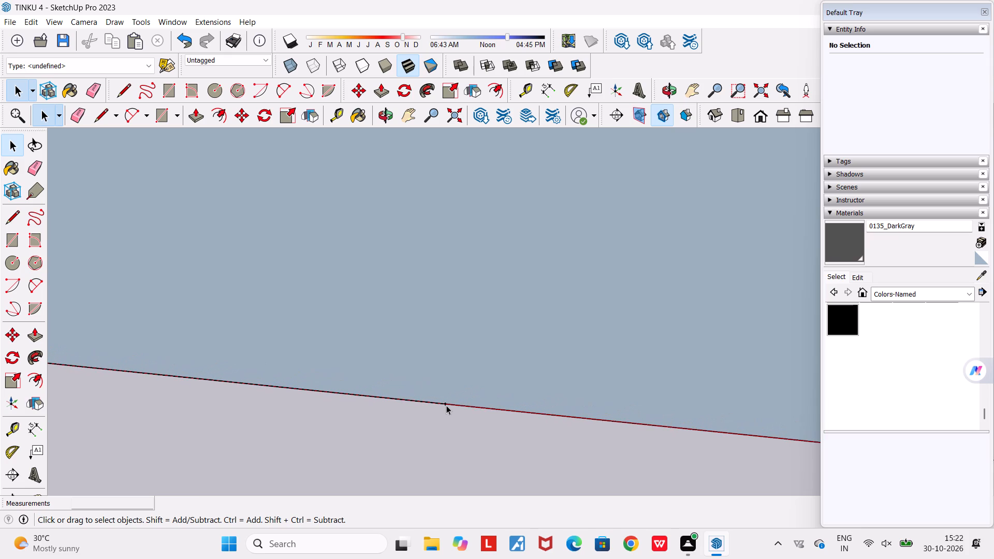
pyautogui.scroll(-20, 446, 405)
pyautogui.scroll(-12, 446, 405)
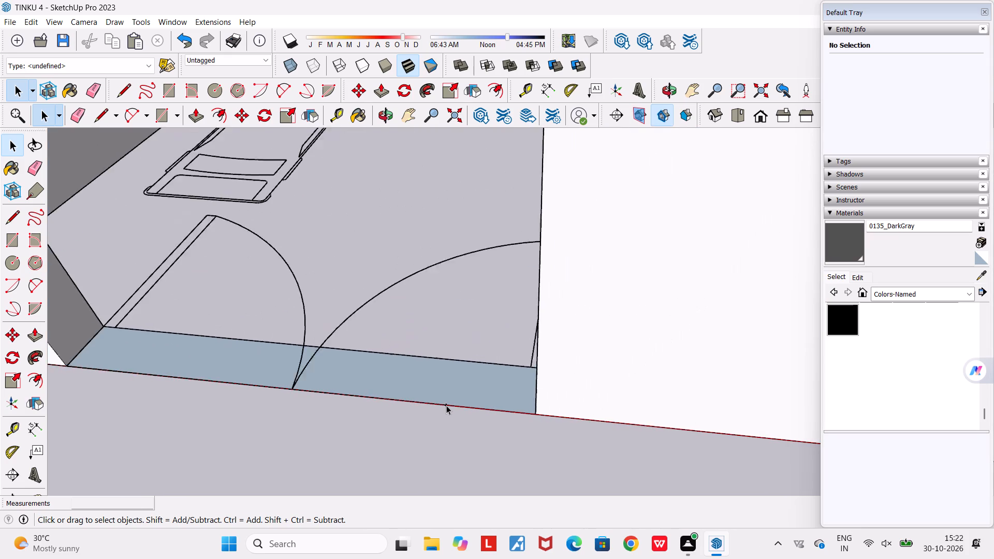
pyautogui.scroll(-13, 446, 405)
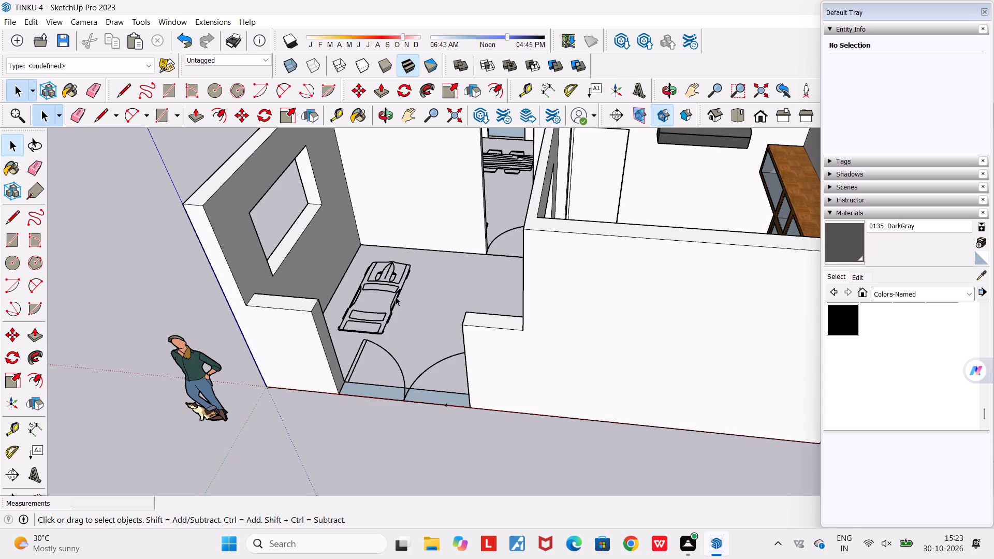
# Inspect the whole house model from the front and both front corners to check the overall room layout.
pyautogui.scroll(-7, 396, 297)
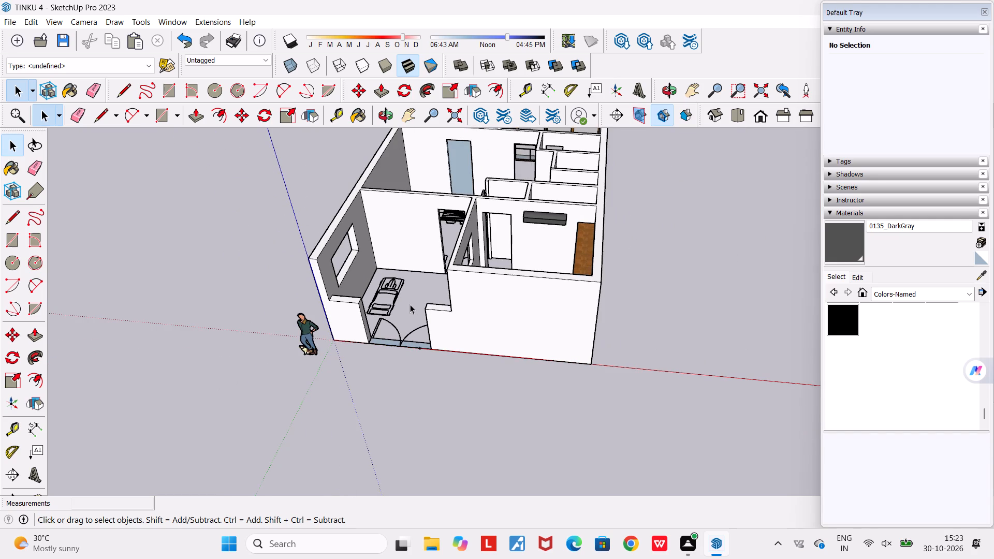
pyautogui.scroll(-3, 417, 297)
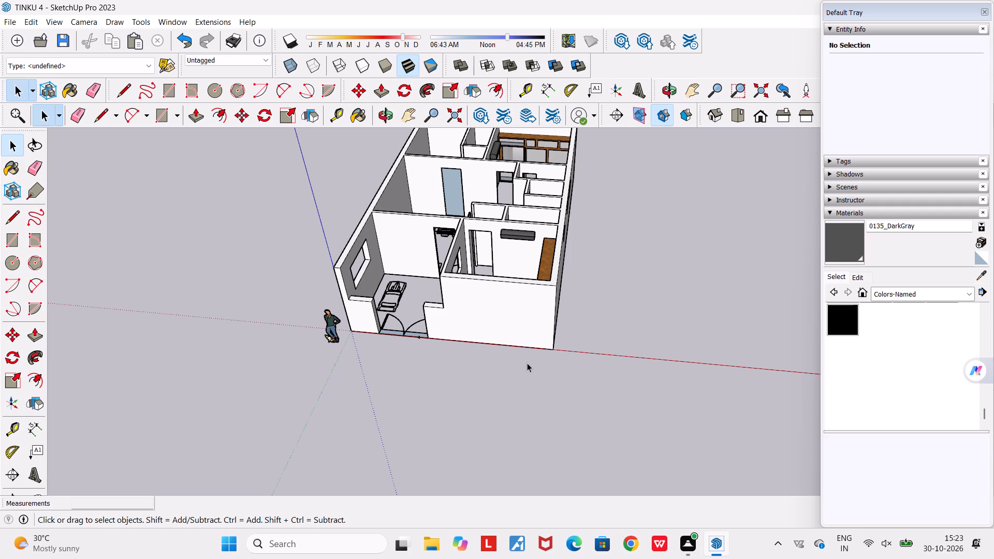
pyautogui.scroll(-3, 527, 362)
pyautogui.moveTo(505, 379); pyautogui.dragTo(737, 363, button='middle')
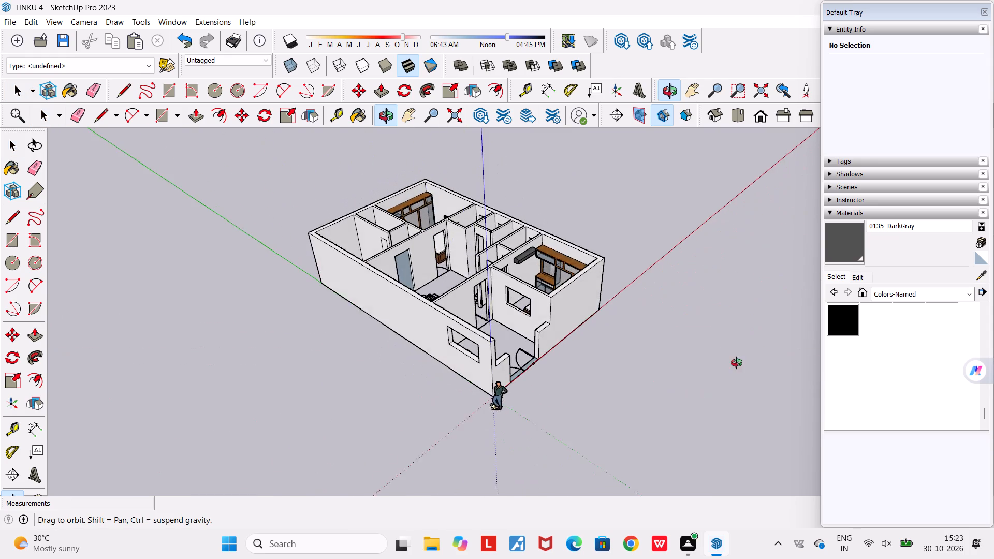
pyautogui.moveTo(737, 363); pyautogui.dragTo(737, 362, button='middle')
pyautogui.scroll(3, 612, 367)
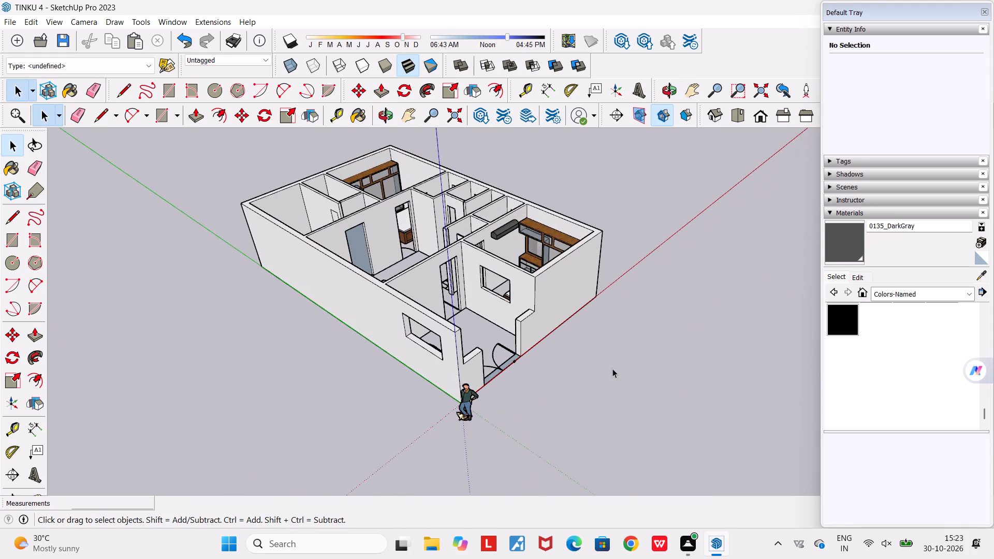
pyautogui.scroll(-2, 612, 369)
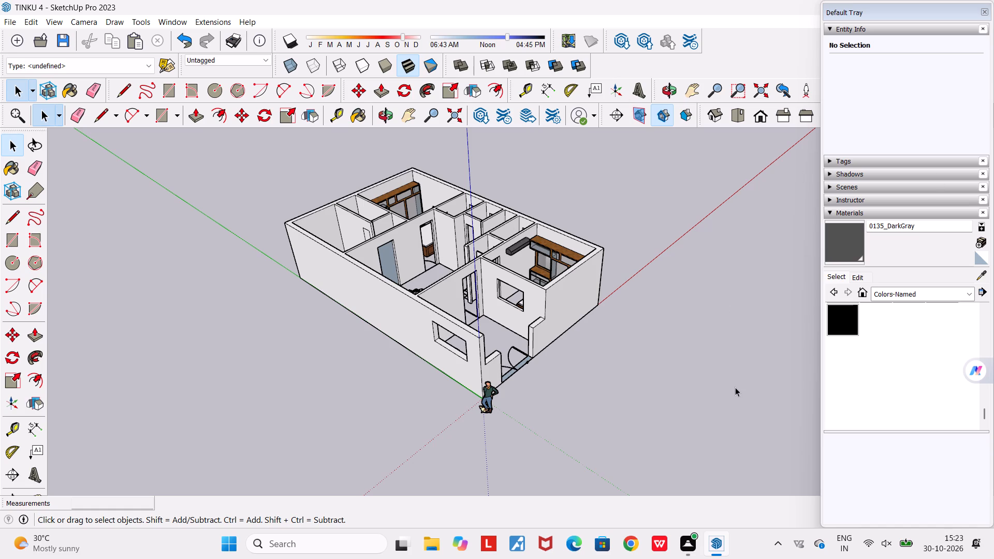
pyautogui.scroll(3, 483, 415)
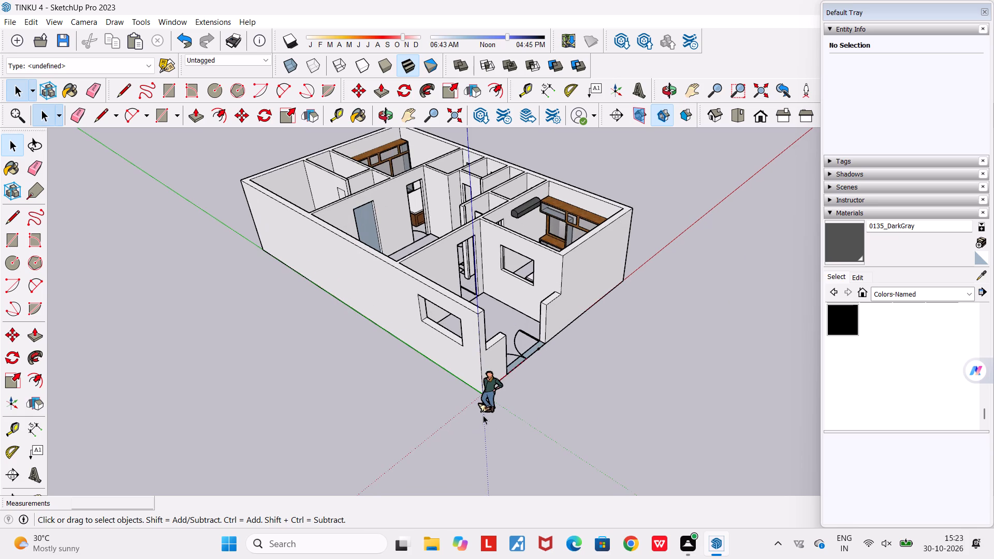
pyautogui.moveTo(510, 408); pyautogui.dragTo(392, 380, button='middle')
pyautogui.scroll(-4, 392, 380)
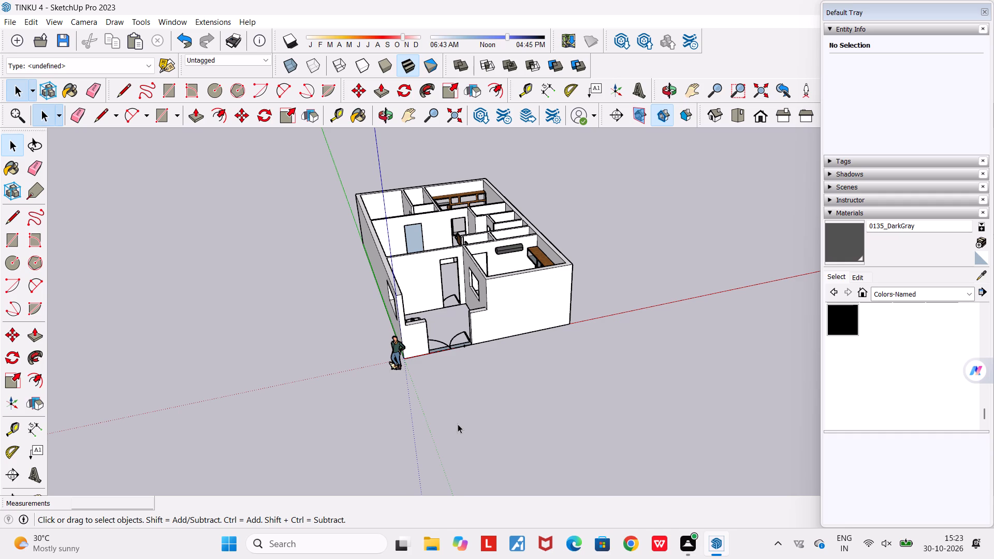
pyautogui.scroll(-3, 458, 424)
pyautogui.moveTo(458, 424); pyautogui.dragTo(383, 394, button='middle')
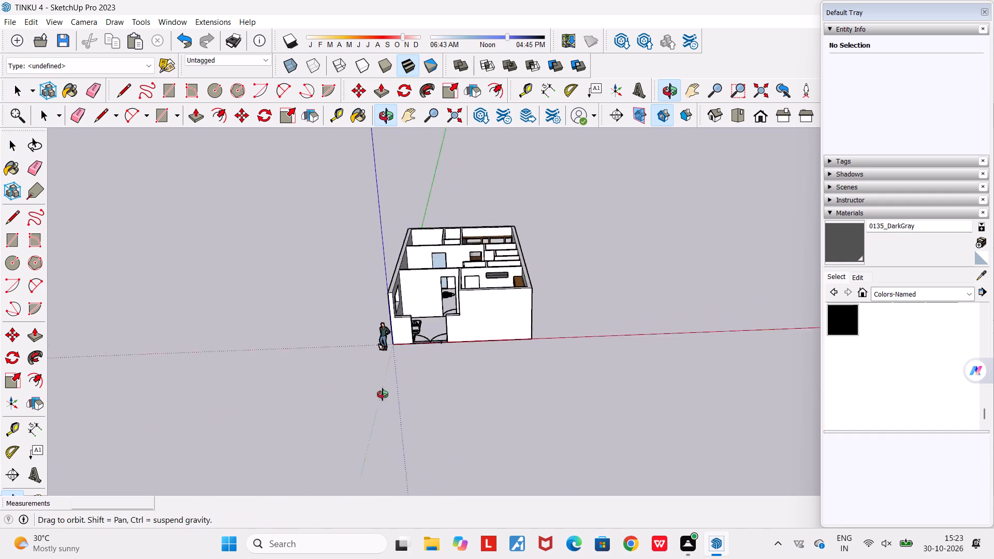
pyautogui.moveTo(383, 394); pyautogui.dragTo(194, 397, button='middle')
pyautogui.scroll(-4, 194, 397)
pyautogui.scroll(5, 352, 410)
pyautogui.moveTo(356, 406); pyautogui.dragTo(440, 443, button='middle')
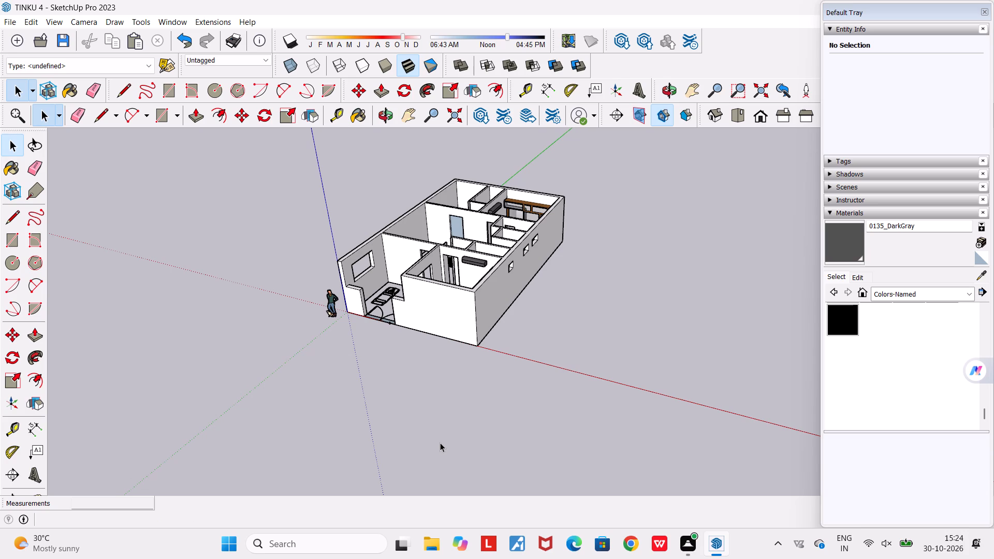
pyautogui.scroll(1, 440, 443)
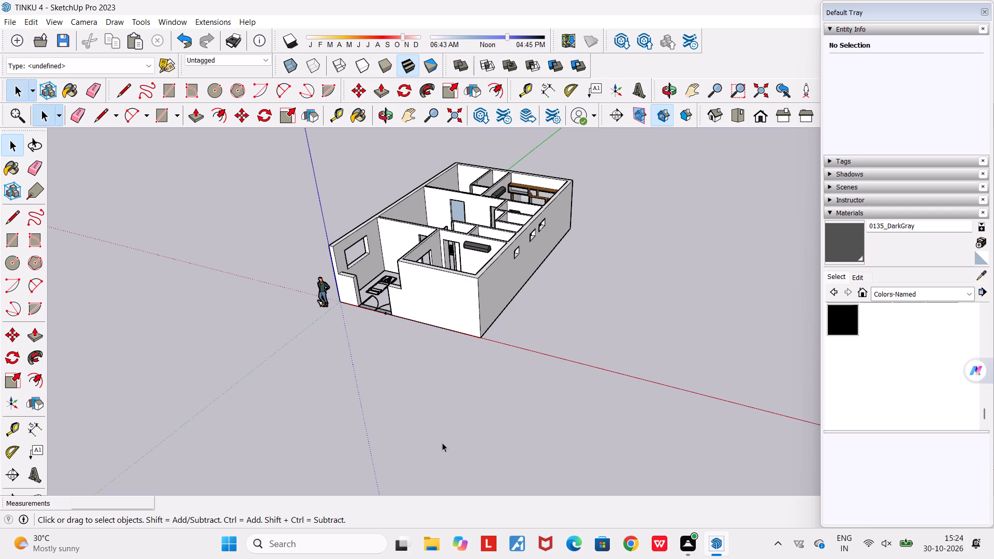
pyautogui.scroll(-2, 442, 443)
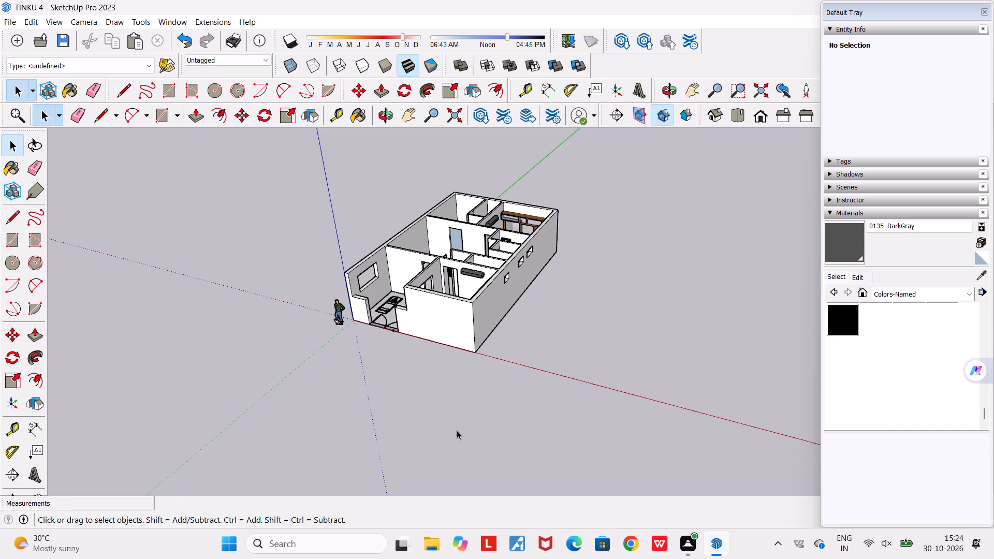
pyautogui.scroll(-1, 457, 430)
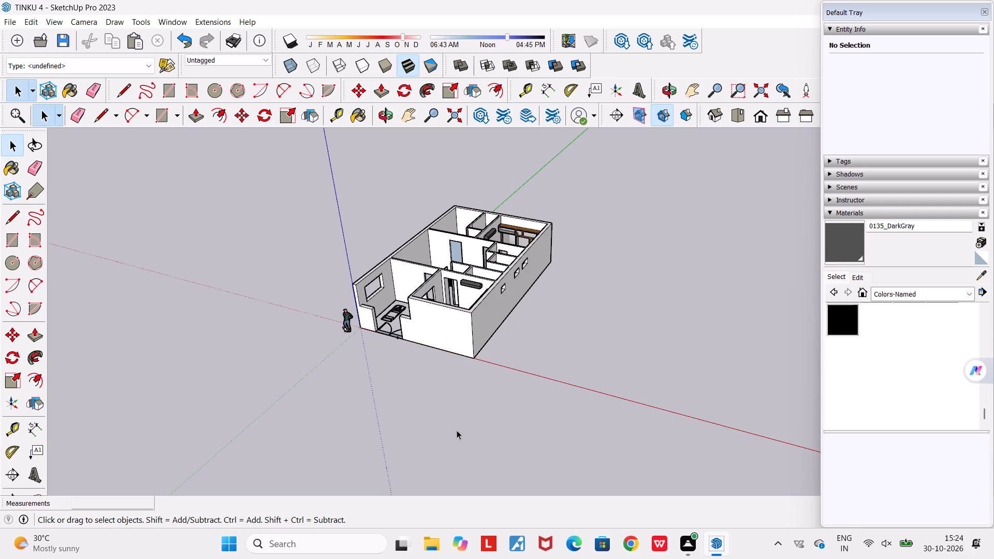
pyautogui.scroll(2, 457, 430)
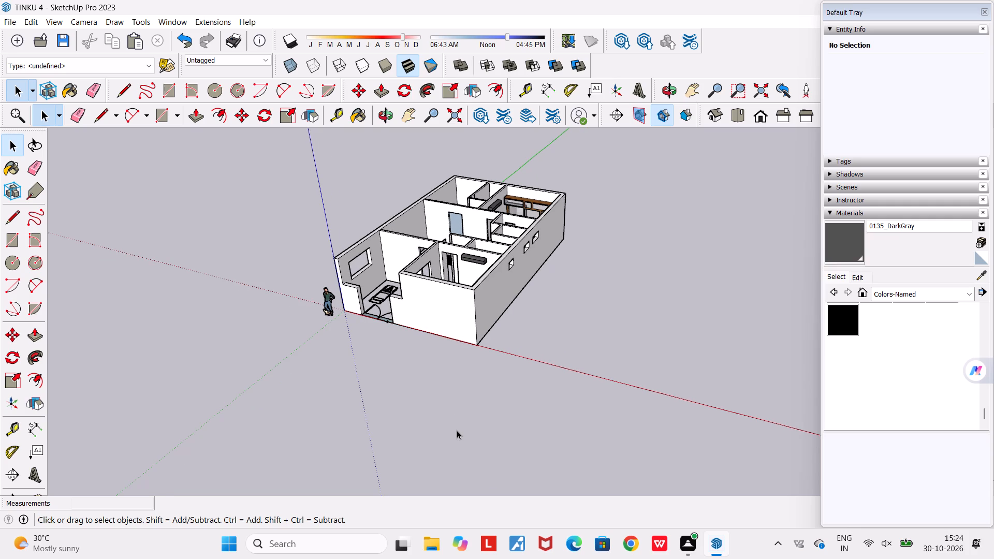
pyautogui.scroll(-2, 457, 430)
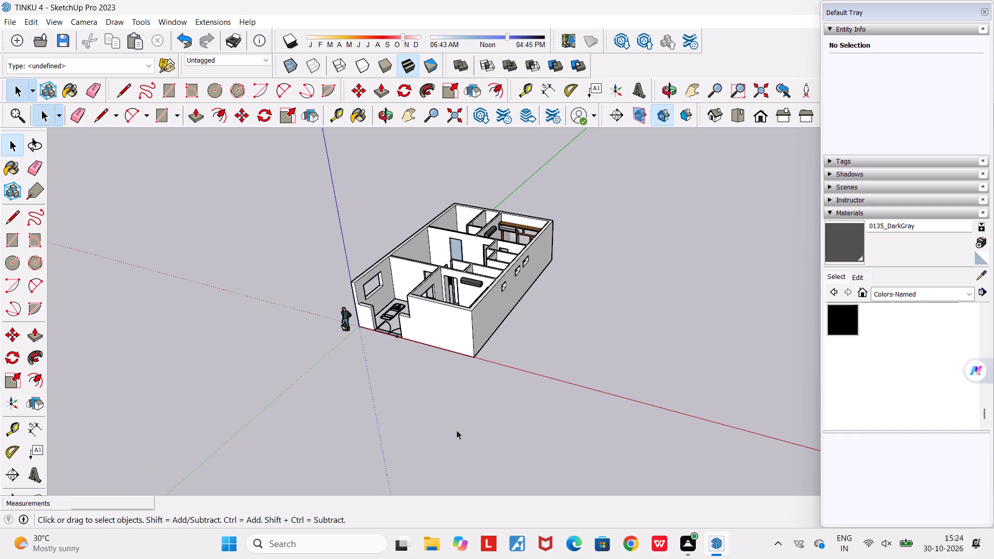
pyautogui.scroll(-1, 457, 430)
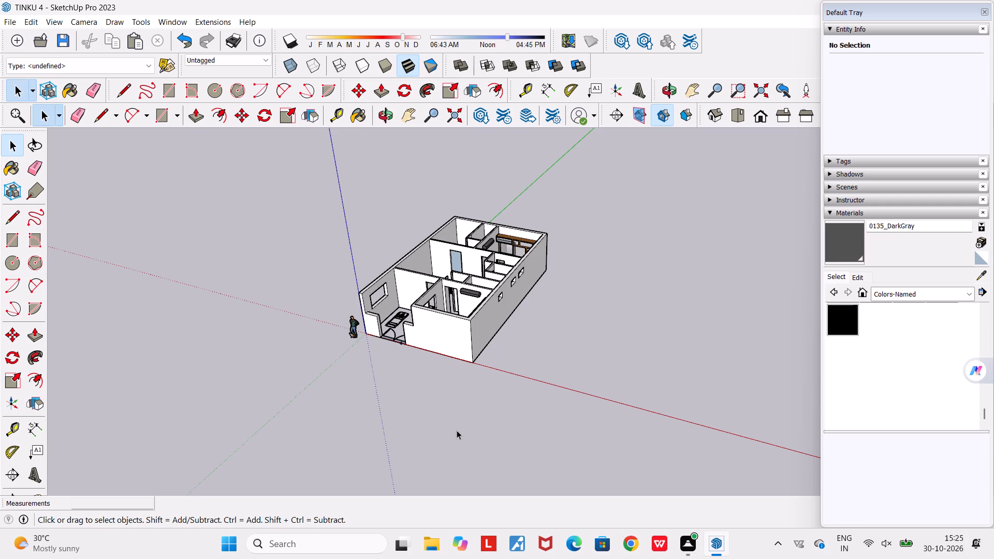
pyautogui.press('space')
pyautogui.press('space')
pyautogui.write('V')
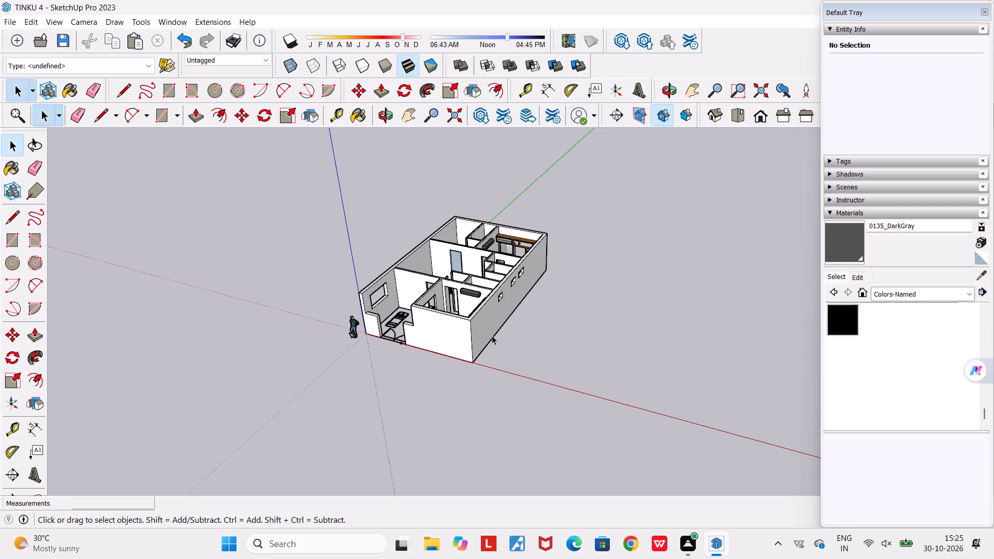
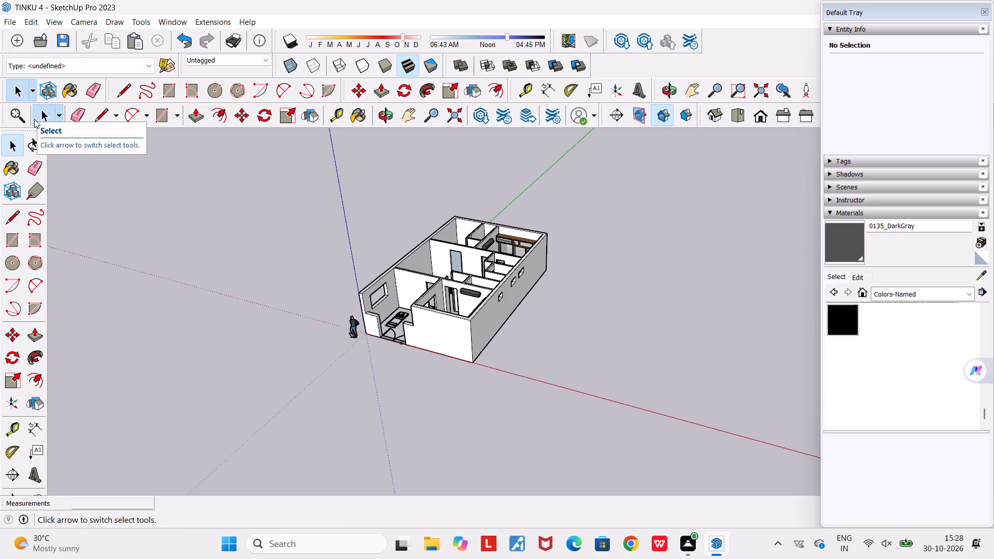
# Inspect the whole house model from its front and the long outer wall on the car porch side.
pyautogui.press('space')
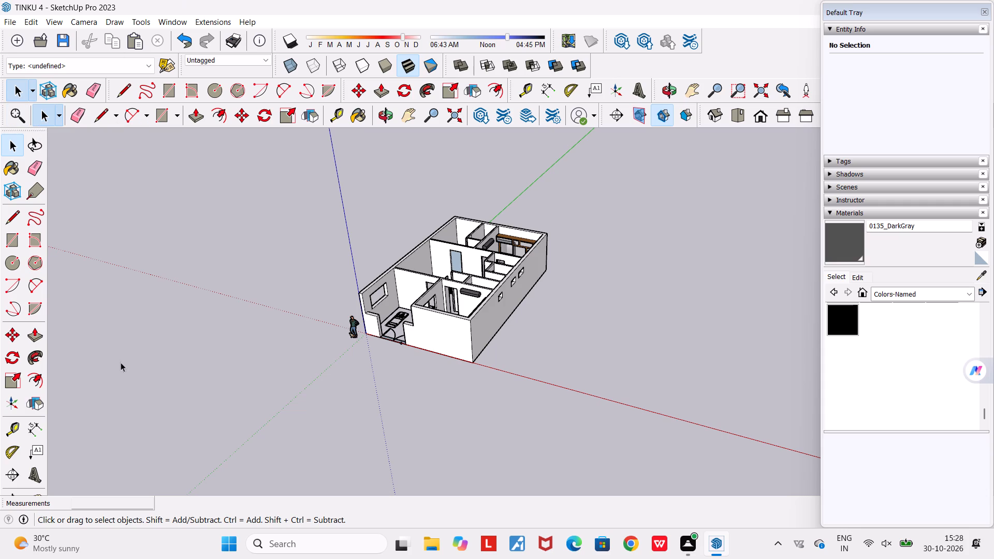
pyautogui.moveTo(367, 356); pyautogui.dragTo(520, 404, button='middle')
pyautogui.scroll(-4, 520, 404)
pyautogui.scroll(5, 460, 380)
pyautogui.moveTo(482, 393); pyautogui.dragTo(563, 399, button='middle')
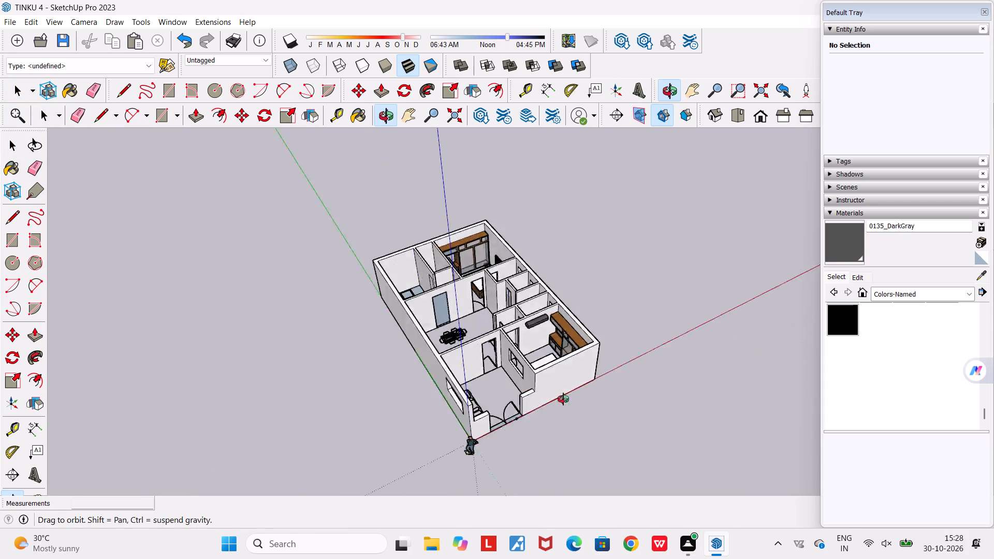
pyautogui.moveTo(563, 399); pyautogui.dragTo(662, 407, button='middle')
pyautogui.scroll(4, 649, 406)
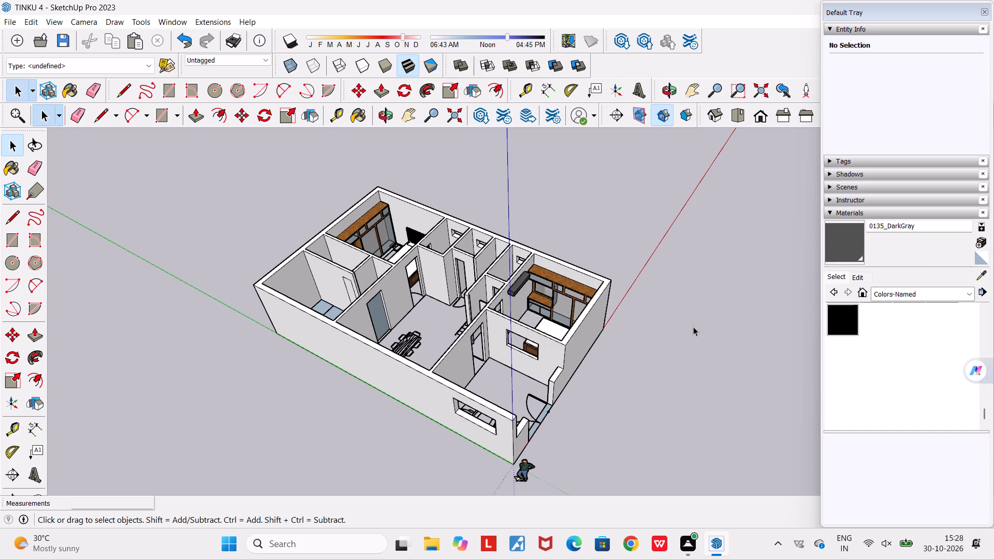
pyautogui.scroll(-2, 693, 327)
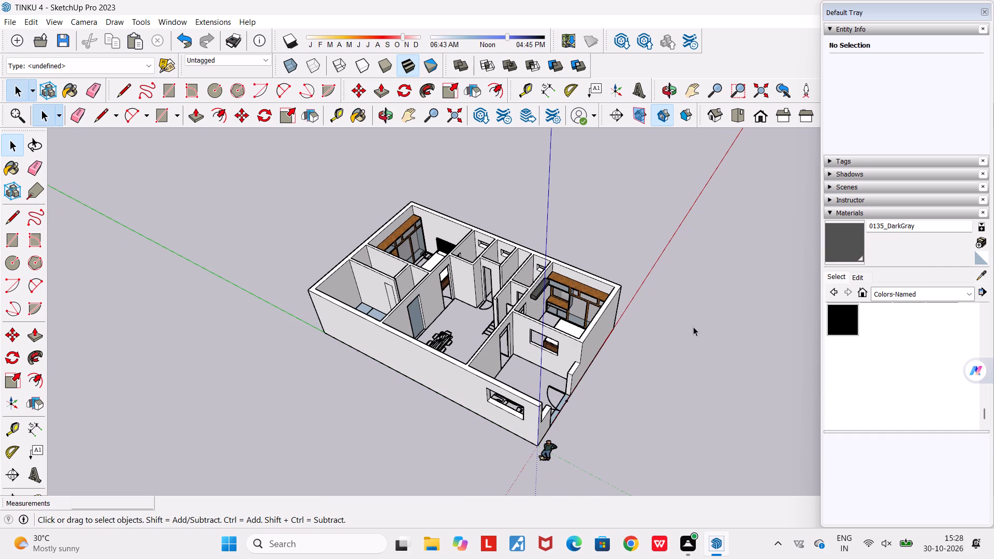
pyautogui.scroll(-2, 693, 327)
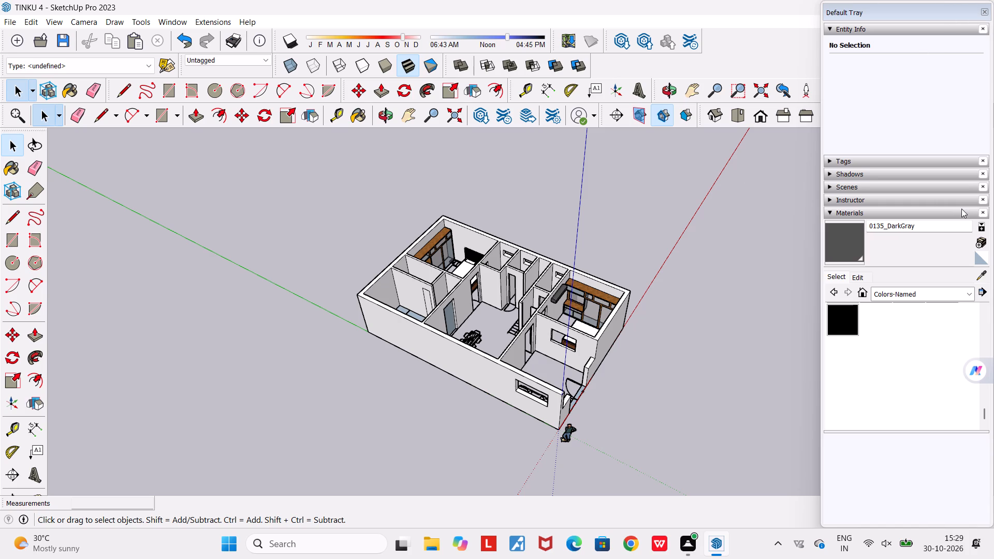
pyautogui.scroll(-2, 959, 209)
pyautogui.scroll(2, 959, 209)
pyautogui.scroll(-2, 959, 209)
# Examine the house's front elevation and room layout, from a low front view around to the front bedroom's corner.
pyautogui.scroll(-4, 382, 345)
pyautogui.moveTo(416, 365); pyautogui.dragTo(197, 238, button='middle')
pyautogui.scroll(-5, 197, 238)
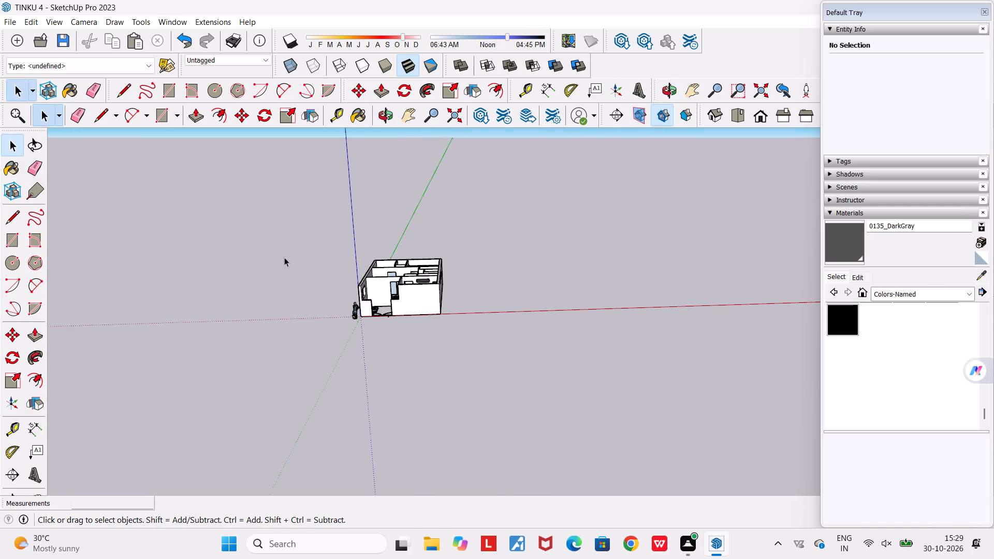
pyautogui.moveTo(288, 261); pyautogui.dragTo(281, 351, button='middle')
pyautogui.scroll(4, 342, 357)
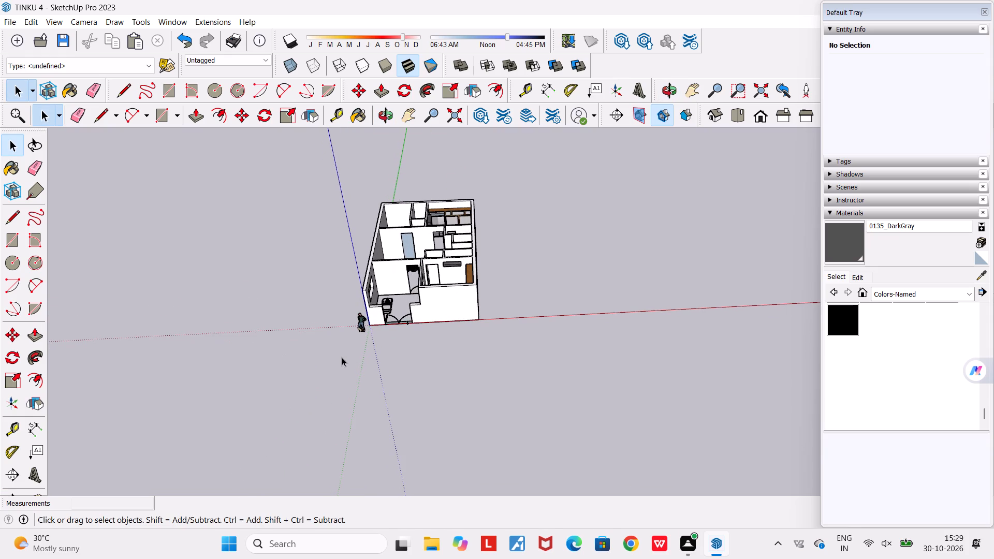
pyautogui.scroll(-3, 340, 357)
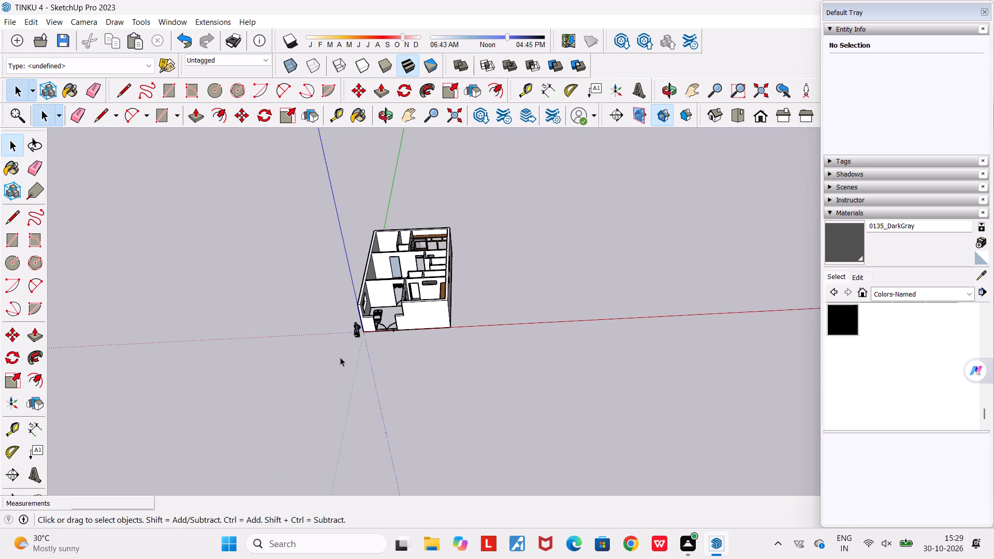
pyautogui.scroll(3, 340, 357)
pyautogui.moveTo(327, 350); pyautogui.dragTo(305, 371, button='middle')
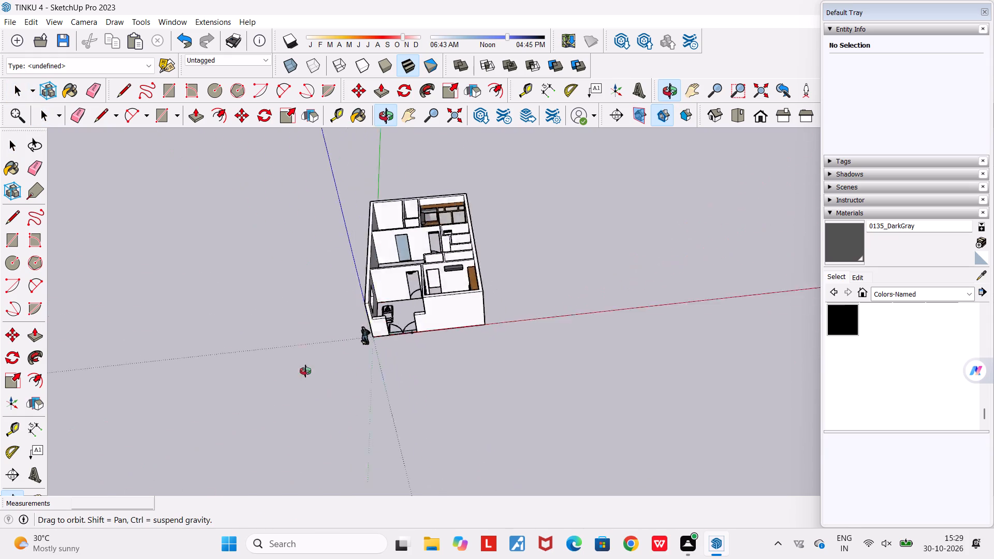
pyautogui.moveTo(305, 371); pyautogui.dragTo(215, 375, button='middle')
pyautogui.scroll(-4, 214, 374)
pyautogui.scroll(4, 220, 376)
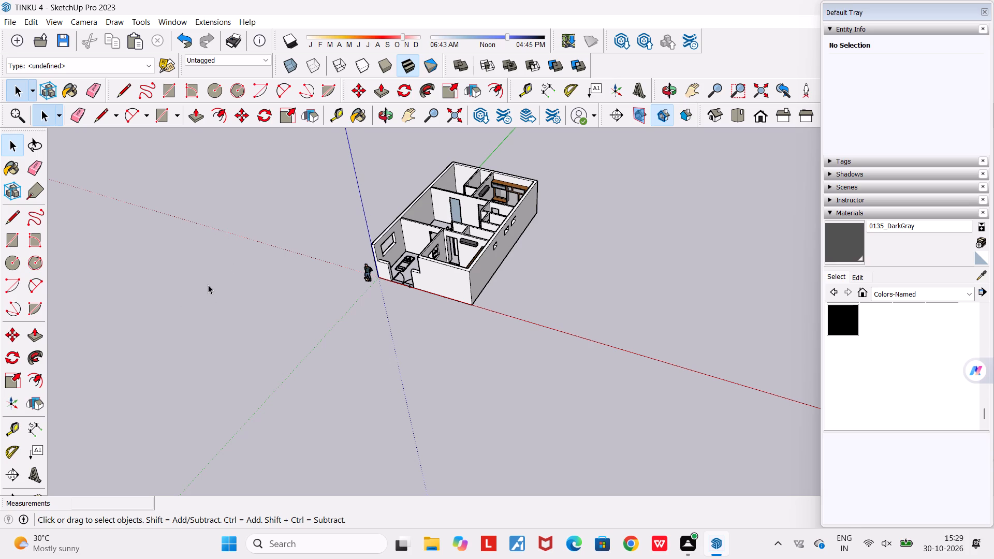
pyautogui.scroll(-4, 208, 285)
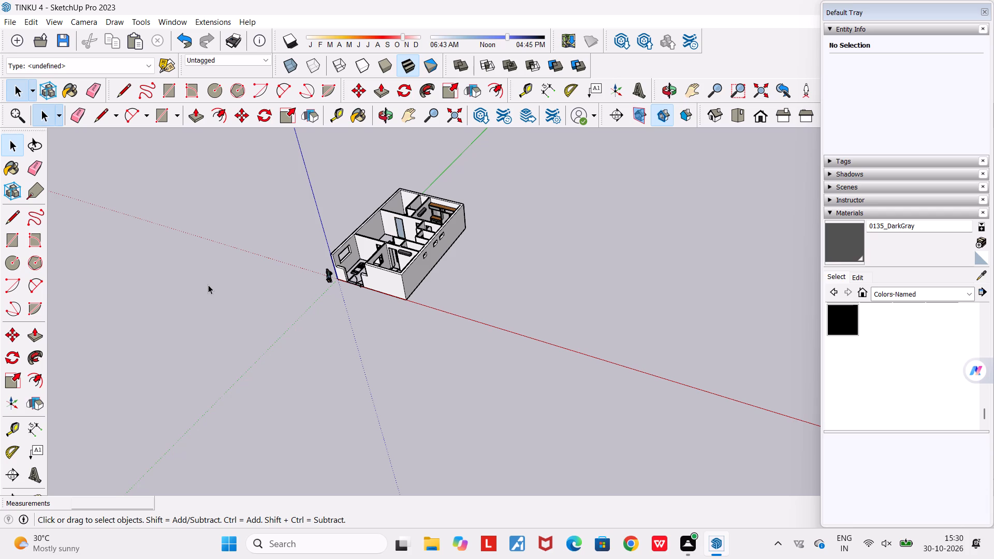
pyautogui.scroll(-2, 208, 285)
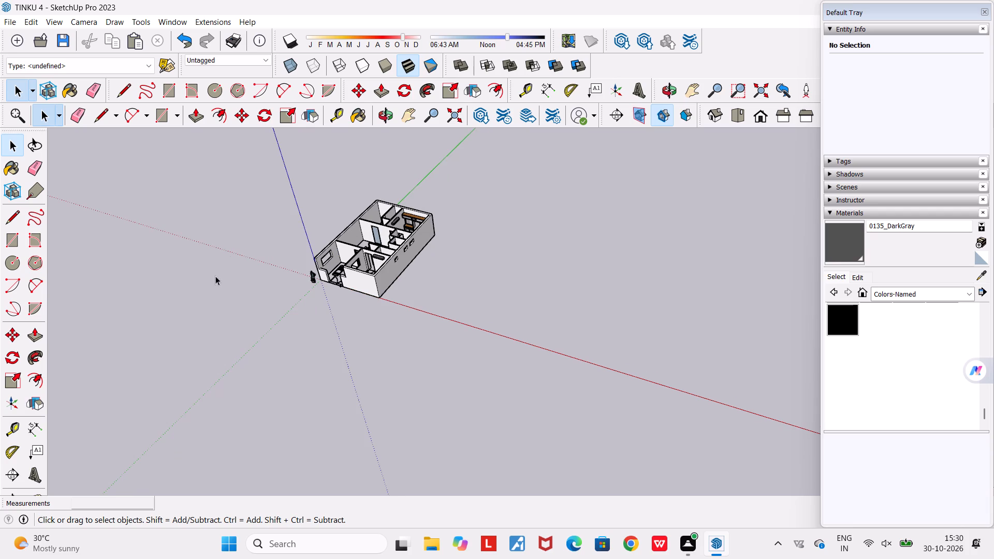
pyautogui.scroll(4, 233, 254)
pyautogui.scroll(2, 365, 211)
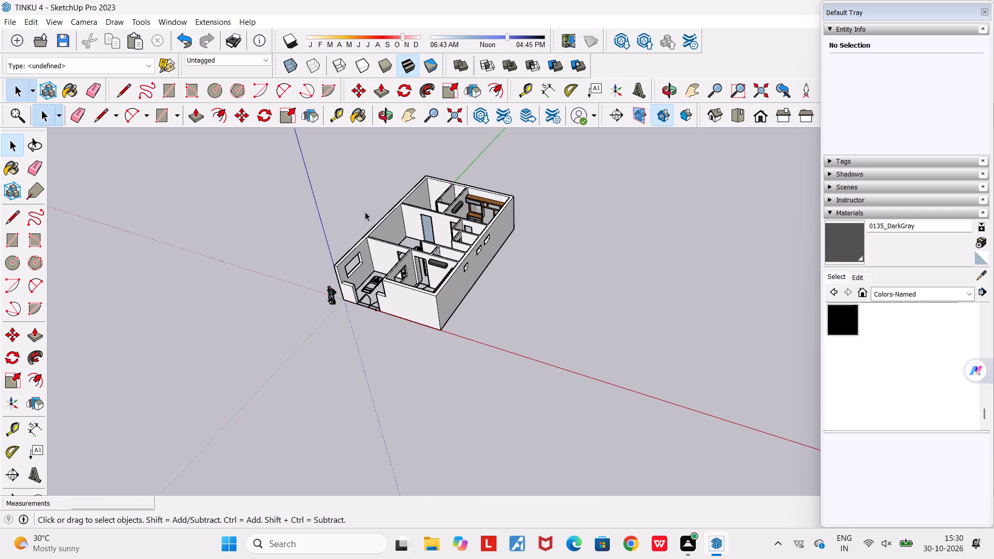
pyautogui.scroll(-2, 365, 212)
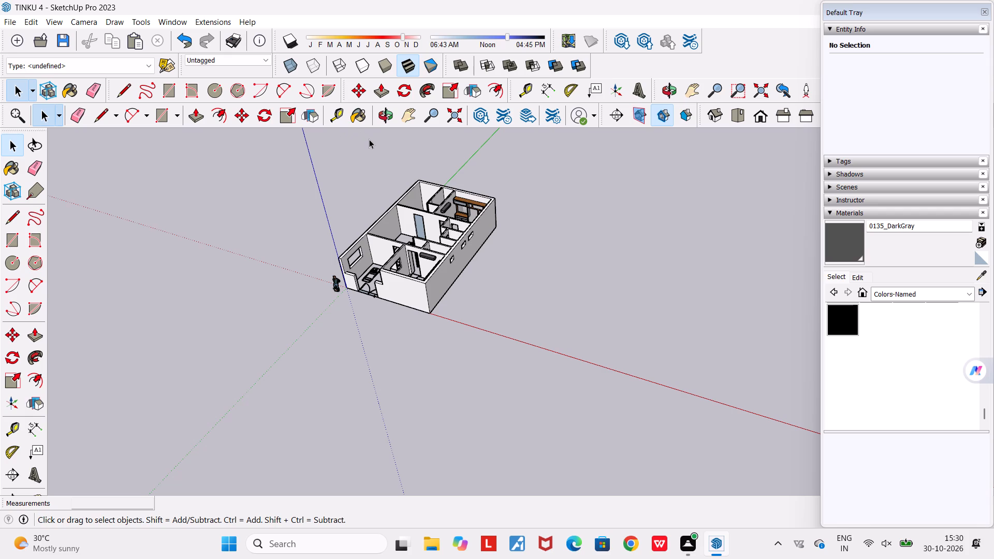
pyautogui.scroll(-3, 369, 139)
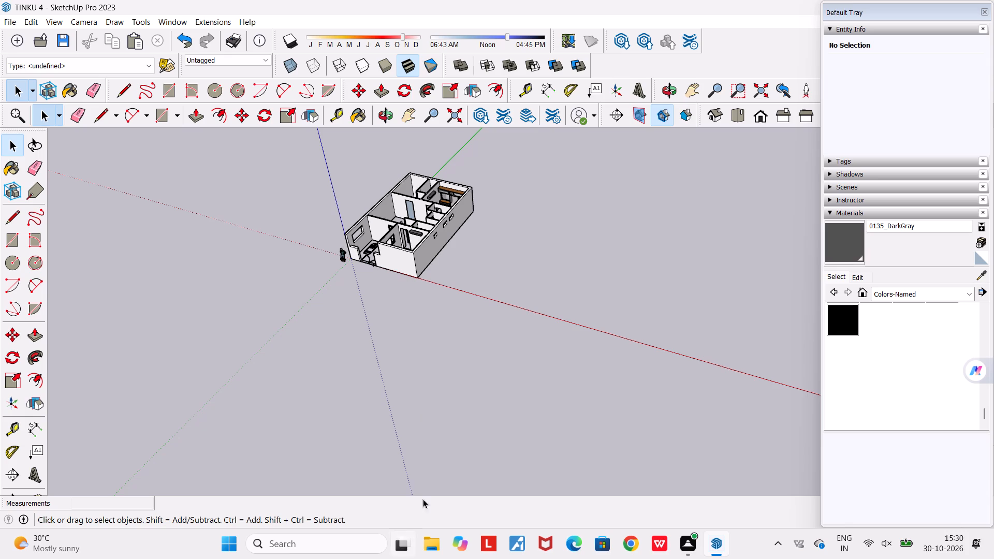
# Check the furnished room layout from steep and oblique raised views above the front of the house.
pyautogui.scroll(-3, 426, 484)
pyautogui.moveTo(392, 376); pyautogui.dragTo(513, 428, button='middle')
pyautogui.scroll(5, 414, 362)
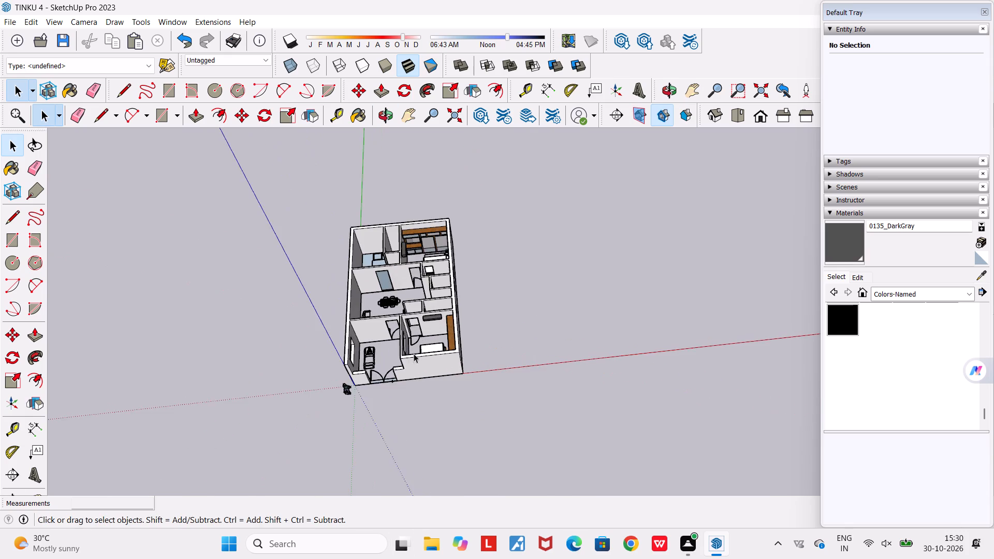
pyautogui.scroll(3, 410, 350)
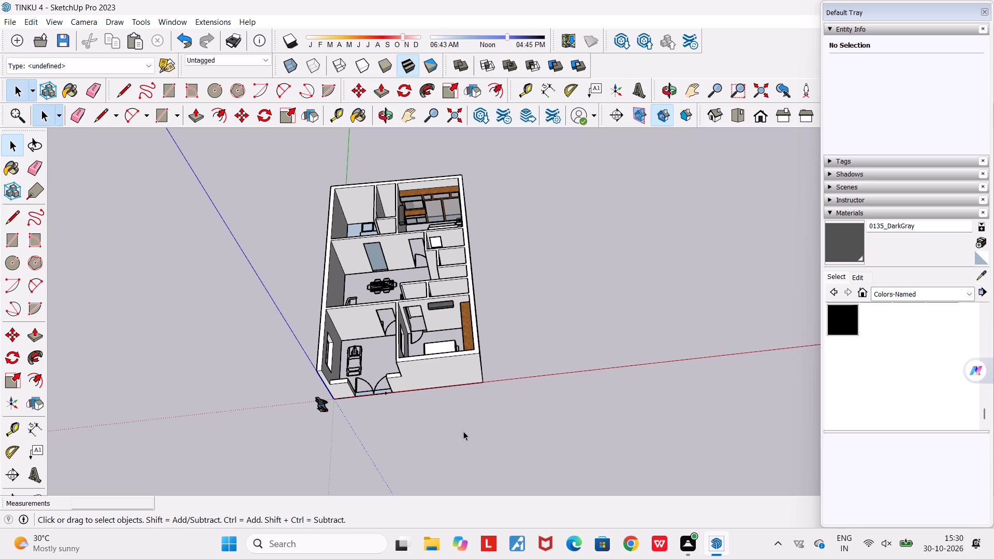
pyautogui.moveTo(459, 430); pyautogui.dragTo(316, 425, button='middle')
pyautogui.scroll(-3, 316, 425)
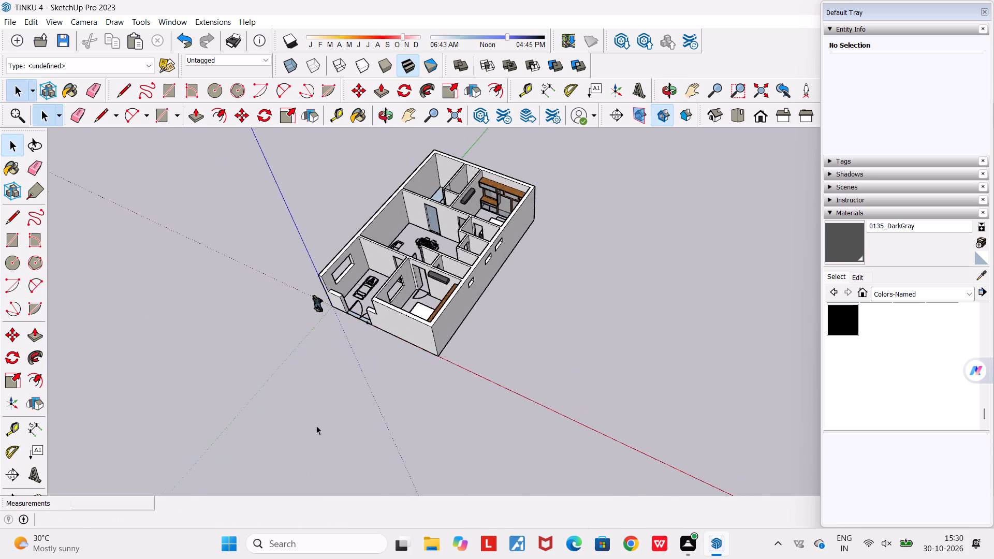
pyautogui.scroll(-3, 316, 425)
pyautogui.scroll(6, 352, 292)
pyautogui.moveTo(348, 290); pyautogui.dragTo(438, 291, button='middle')
pyautogui.scroll(2, 439, 292)
pyautogui.moveTo(435, 344); pyautogui.dragTo(534, 269, button='middle')
pyautogui.scroll(-4, 534, 269)
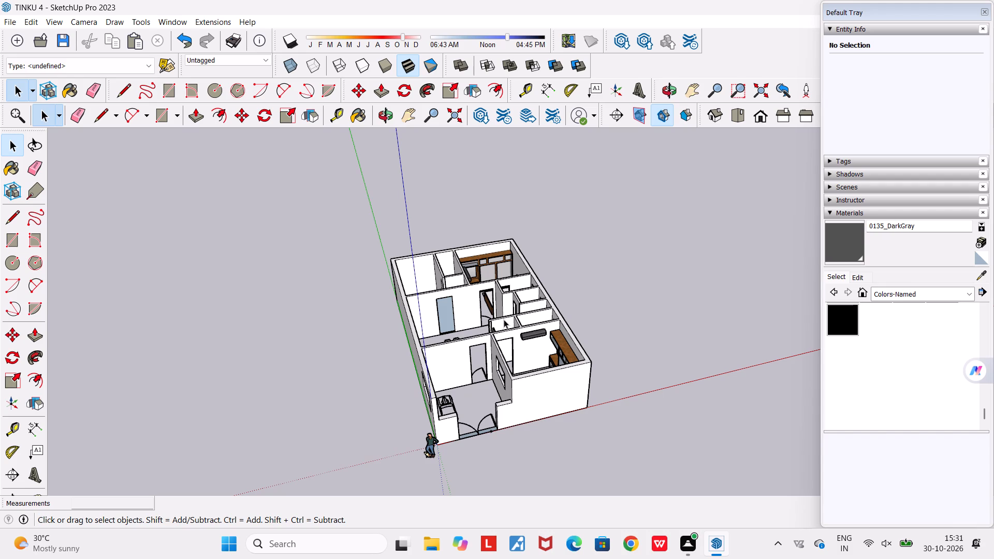
pyautogui.scroll(-5, 504, 319)
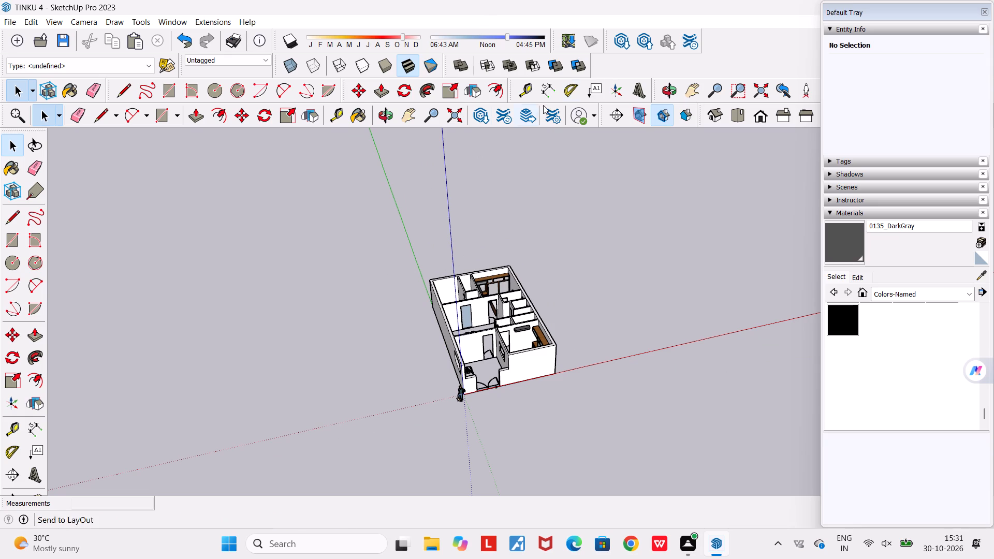
# Inspect the front bedroom's outer corner and the long outer wall with the small windows.
pyautogui.moveTo(559, 289); pyautogui.dragTo(413, 286, button='middle')
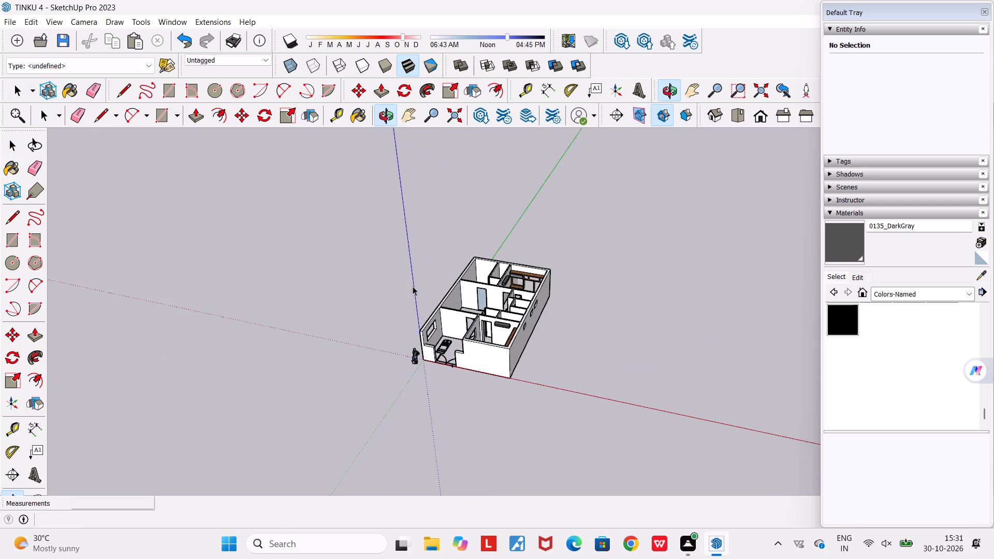
pyautogui.scroll(4, 419, 290)
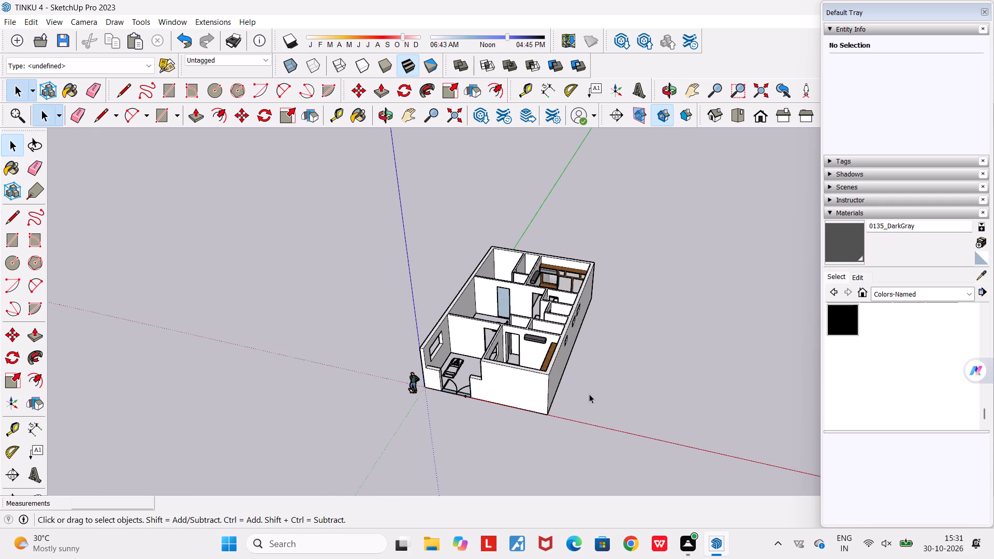
pyautogui.scroll(1, 589, 394)
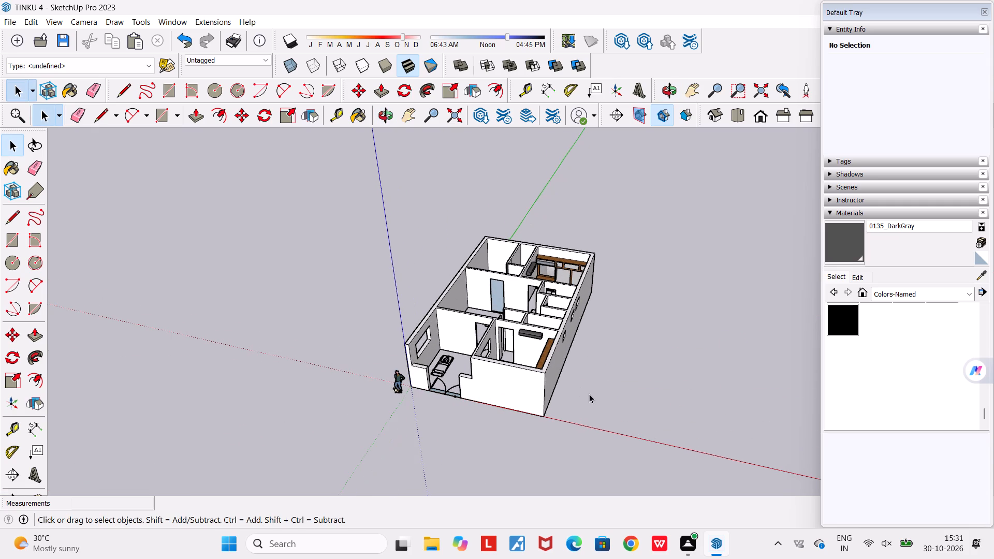
pyautogui.scroll(1, 589, 394)
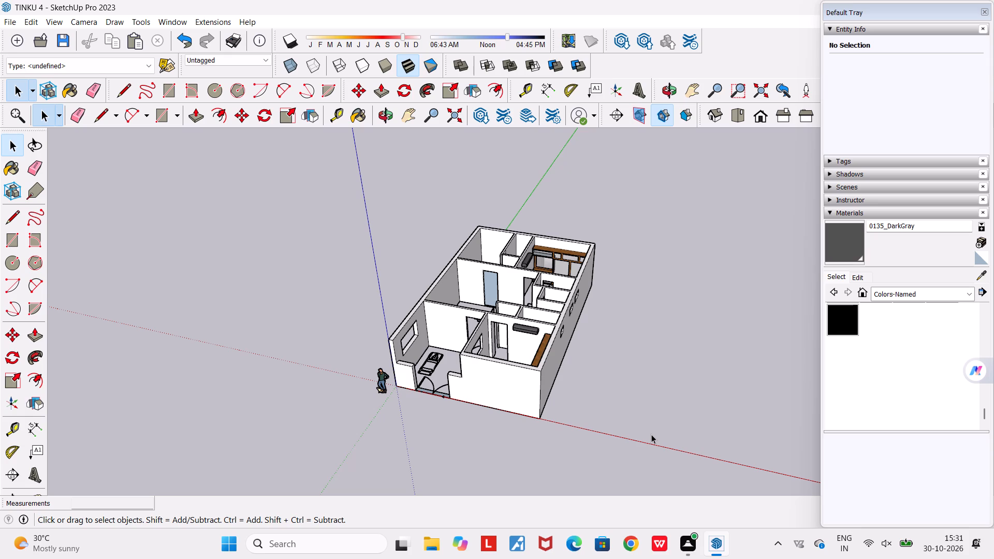
pyautogui.scroll(-1, 651, 434)
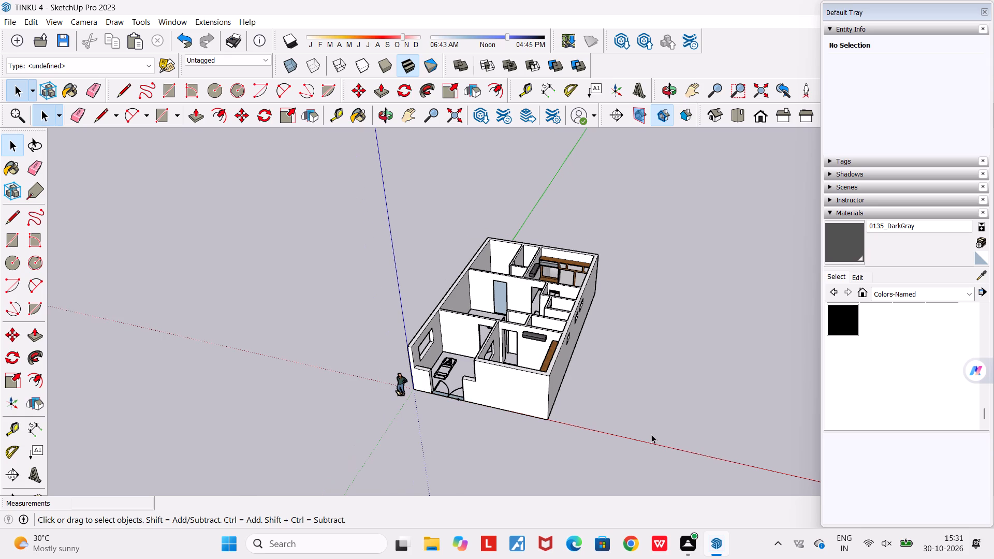
pyautogui.scroll(4, 651, 434)
pyautogui.moveTo(651, 434); pyautogui.dragTo(533, 436, button='middle')
pyautogui.scroll(3, 389, 288)
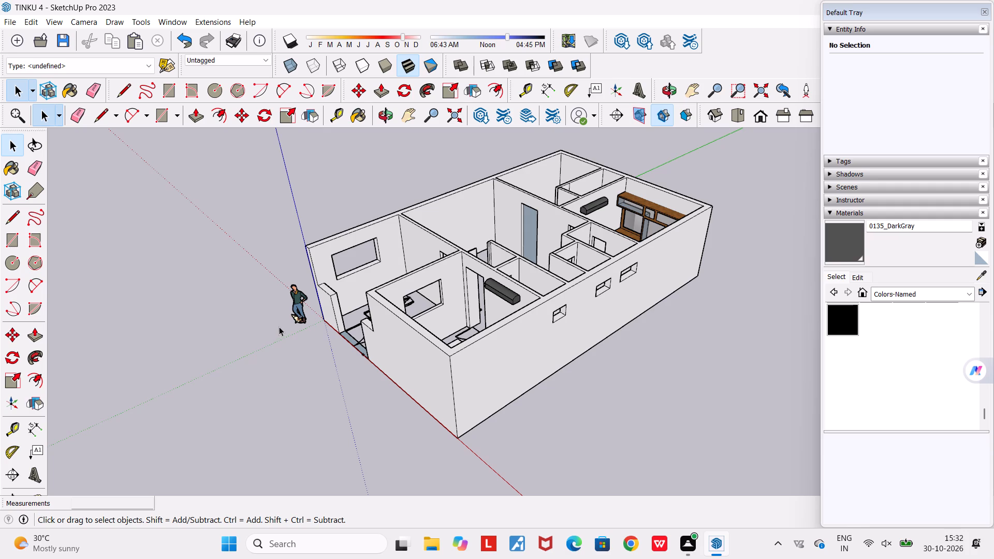
# Examine the car porch, living area and front bedroom interiors from above, closing in on the porch.
pyautogui.scroll(-4, 301, 407)
pyautogui.moveTo(310, 407); pyautogui.dragTo(313, 407, button='middle')
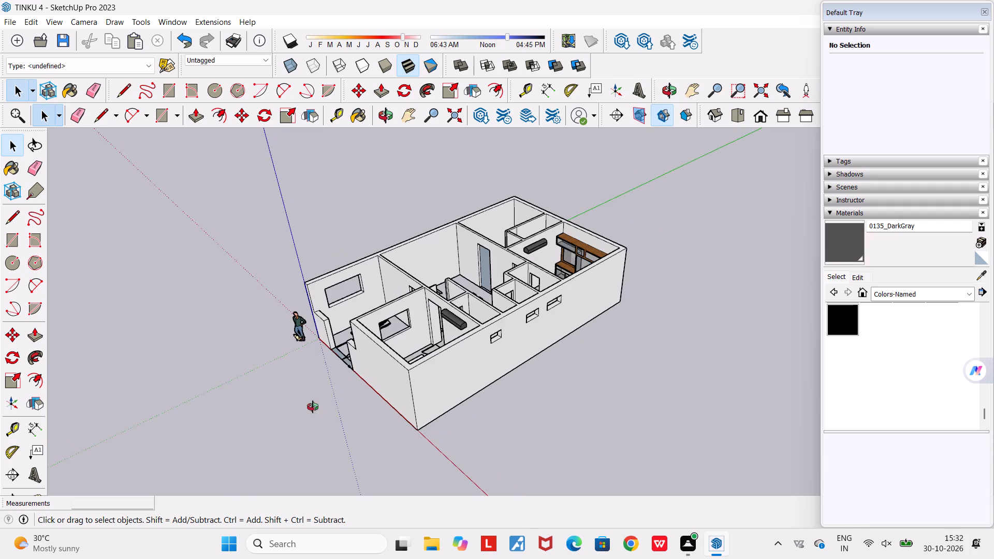
pyautogui.moveTo(313, 407); pyautogui.dragTo(494, 404, button='middle')
pyautogui.scroll(3, 388, 344)
pyautogui.moveTo(371, 392); pyautogui.dragTo(373, 447, button='middle')
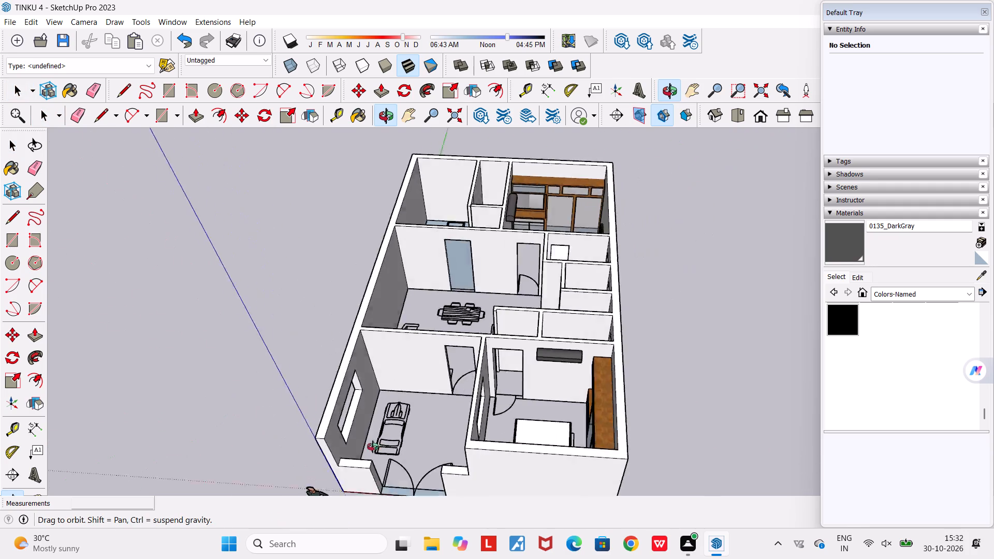
pyautogui.moveTo(373, 447); pyautogui.dragTo(329, 503, button='middle')
pyautogui.scroll(-5, 321, 498)
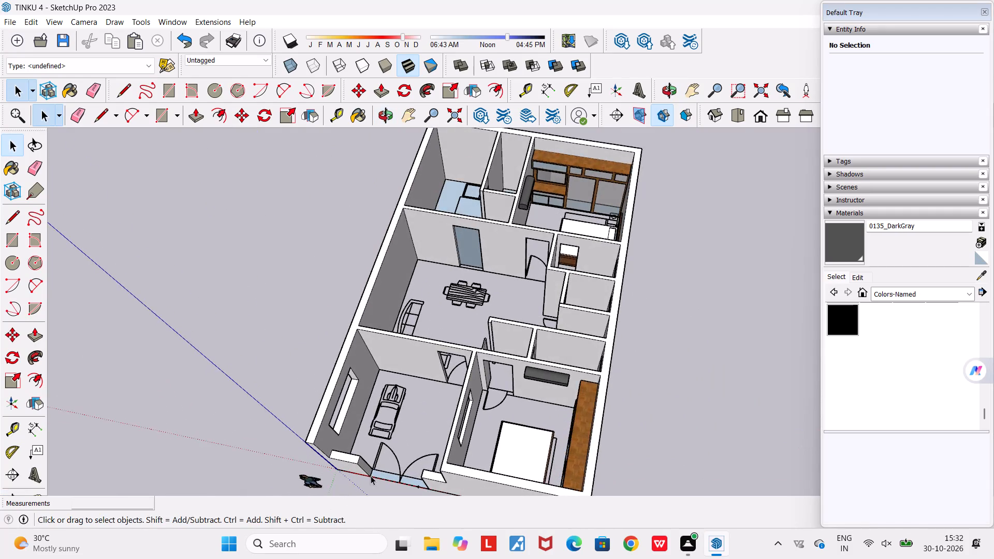
pyautogui.scroll(6, 371, 476)
pyautogui.moveTo(400, 490); pyautogui.dragTo(458, 525, button='middle')
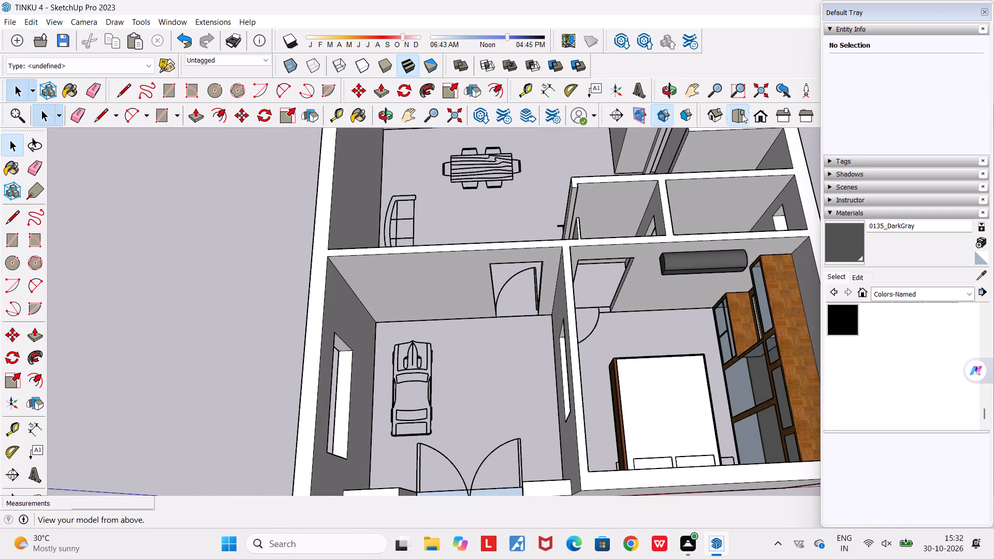
# Switch to the standard Top view and frame the car porch gate and front bedroom.
pyautogui.click(742, 114)
pyautogui.scroll(-5, 527, 391)
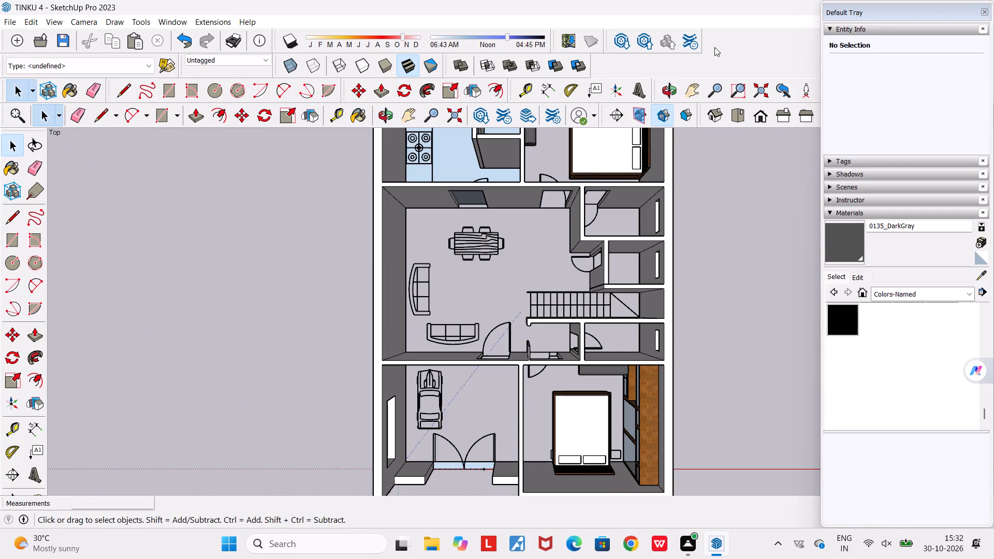
pyautogui.click(684, 93)
pyautogui.moveTo(566, 328); pyautogui.dragTo(559, 183)
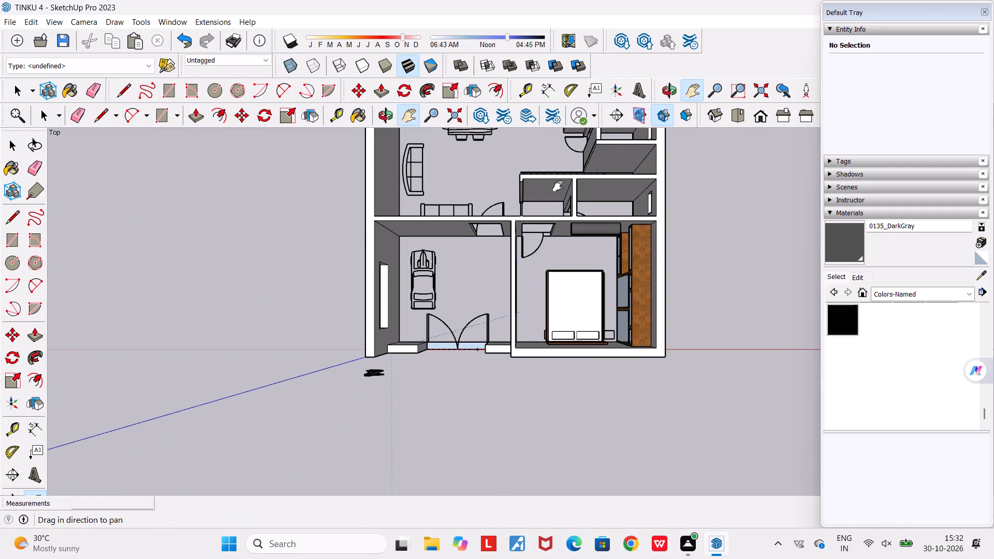
pyautogui.scroll(1, 481, 352)
pyautogui.moveTo(502, 306); pyautogui.dragTo(553, 302)
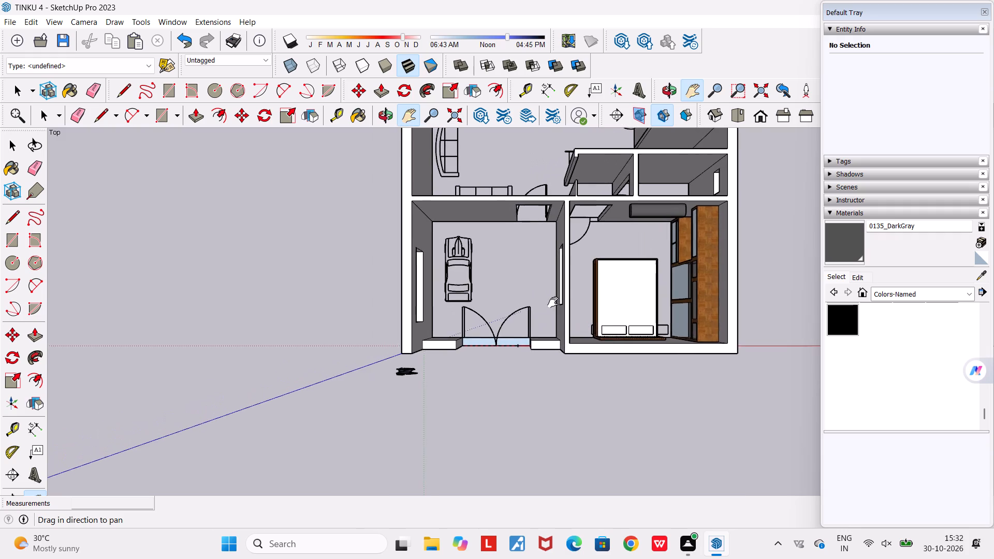
# Draw a rectangle floor face about 3.47 m by 3.24 m between opposite inner corners of the car porch.
pyautogui.scroll(5, 534, 305)
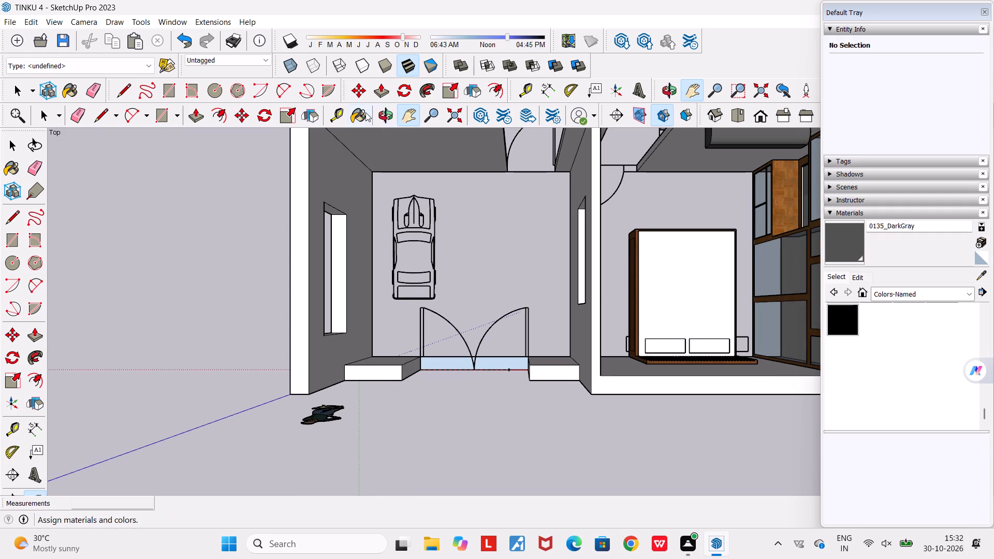
pyautogui.click(168, 90)
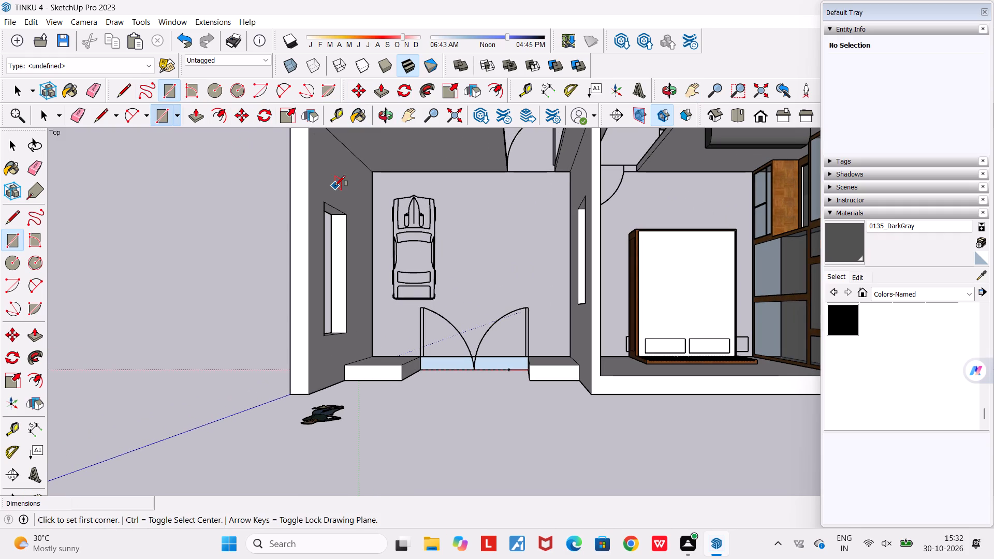
pyautogui.click(375, 172)
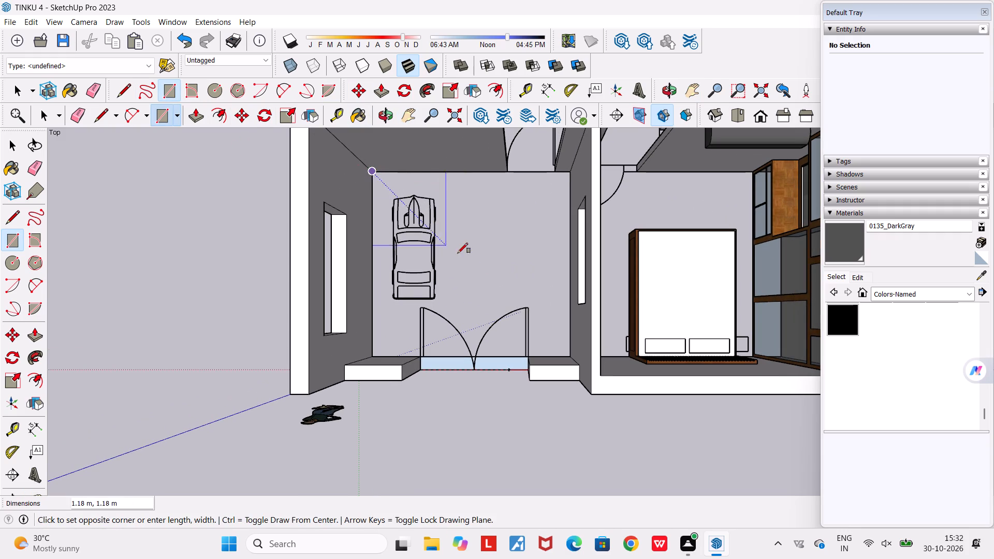
pyautogui.click(573, 358)
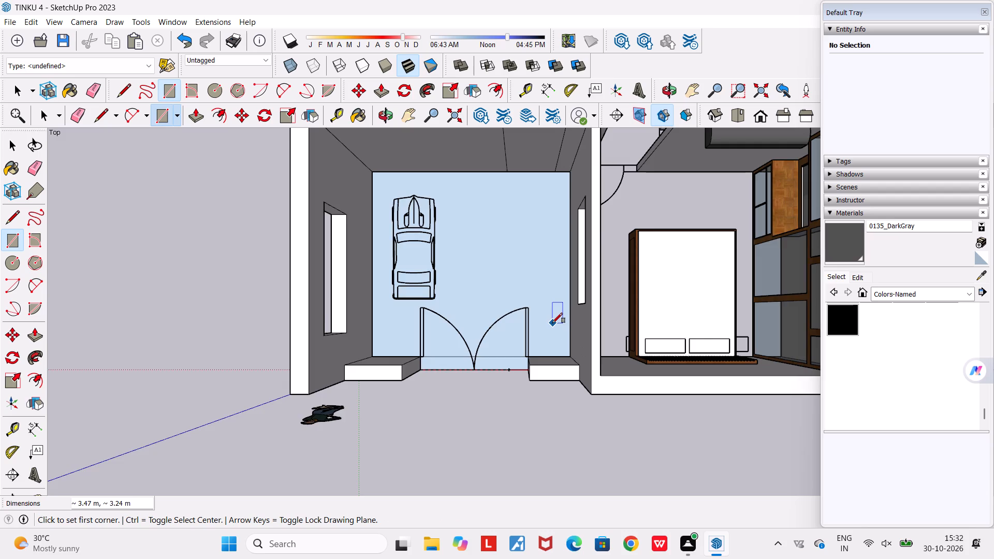
# Draw a floor rectangle about 7.16 m by 4.42 m from the living area's dining-end outer corner to the small room behind the front bedroom.
pyautogui.scroll(-11, 552, 322)
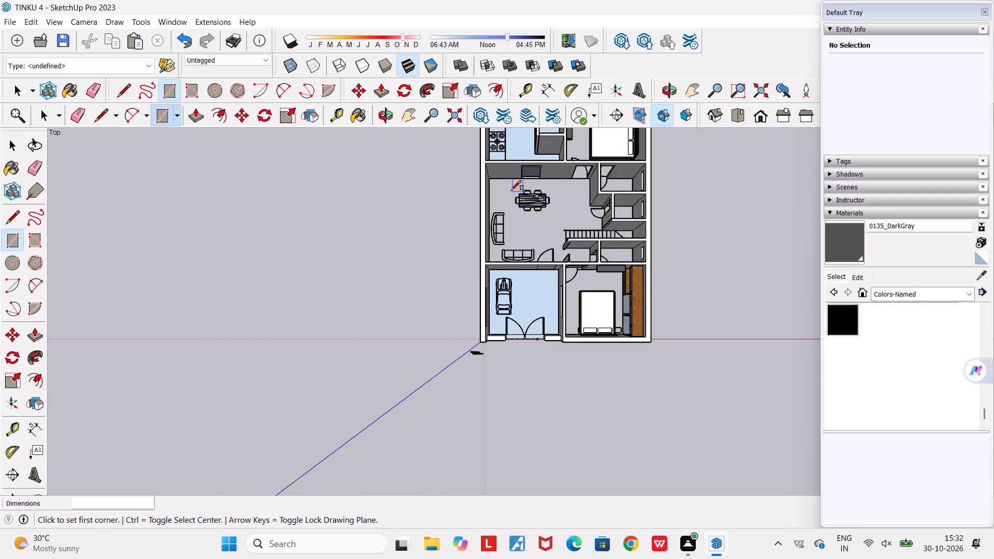
pyautogui.scroll(10, 501, 184)
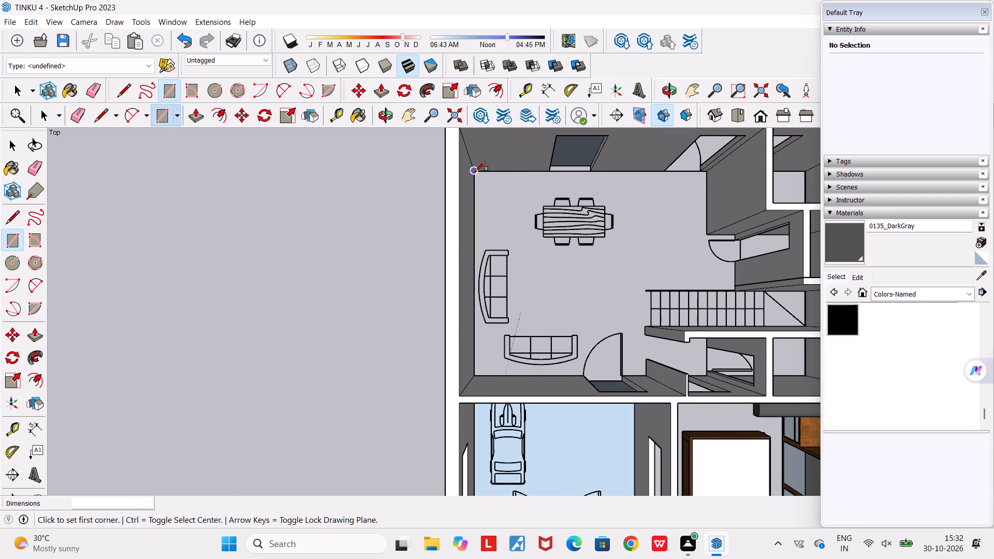
pyautogui.click(474, 171)
pyautogui.scroll(-6, 474, 171)
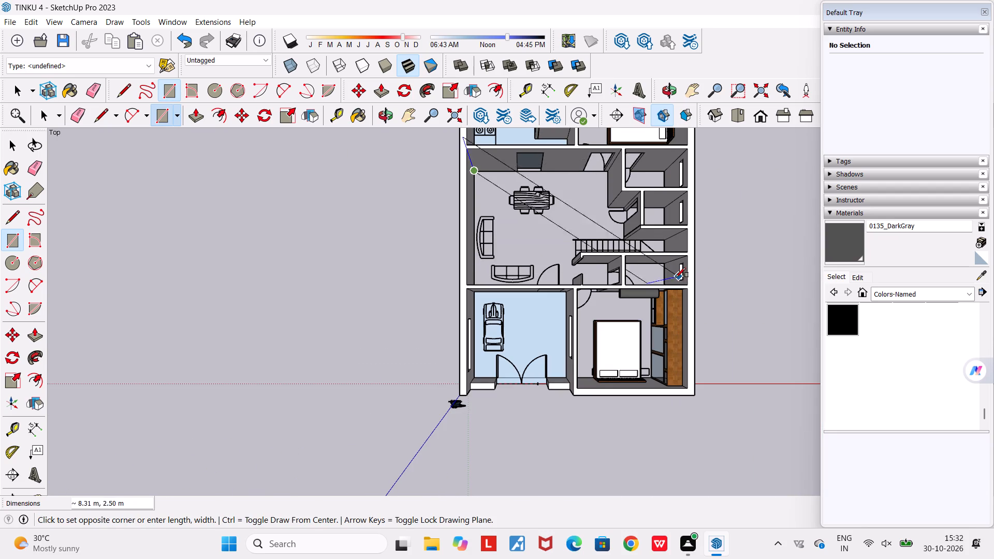
pyautogui.scroll(16, 670, 279)
pyautogui.moveTo(671, 267); pyautogui.dragTo(674, 288, button='middle')
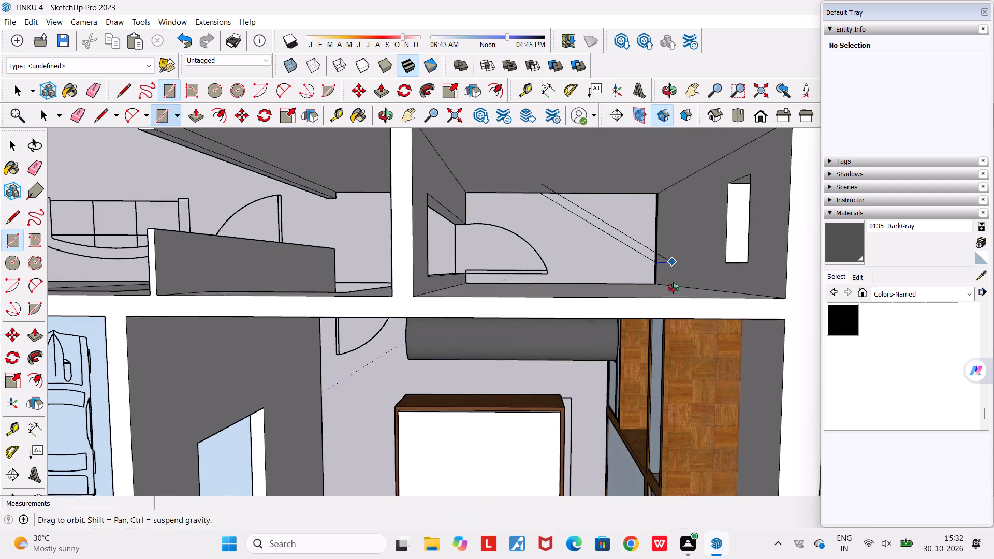
pyautogui.moveTo(674, 288); pyautogui.dragTo(676, 296, button='middle')
pyautogui.scroll(2, 659, 279)
pyautogui.click(659, 279)
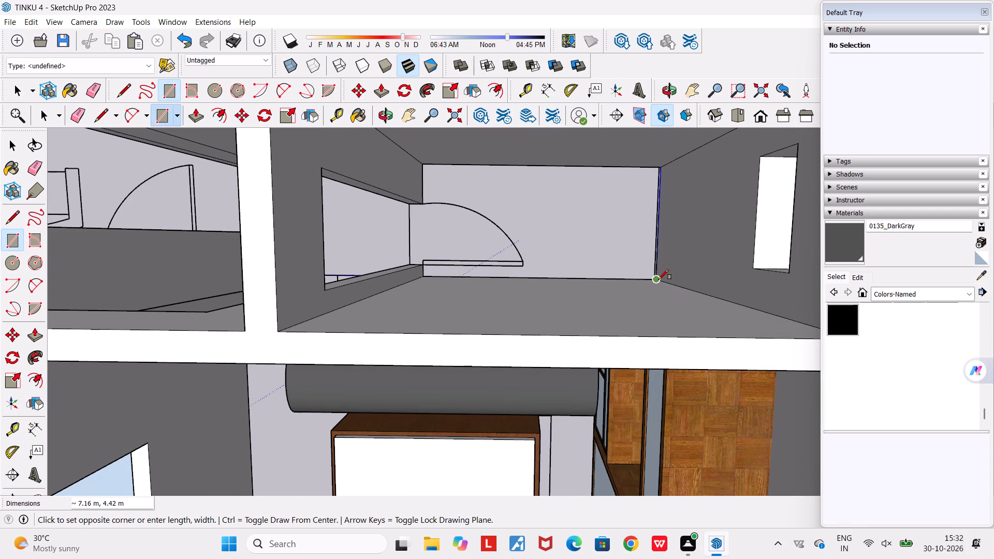
# Draw another floor rectangle from the small room's exact outer wall corner back to the living area's dining-end corner.
pyautogui.scroll(5, 659, 279)
pyautogui.scroll(17, 659, 279)
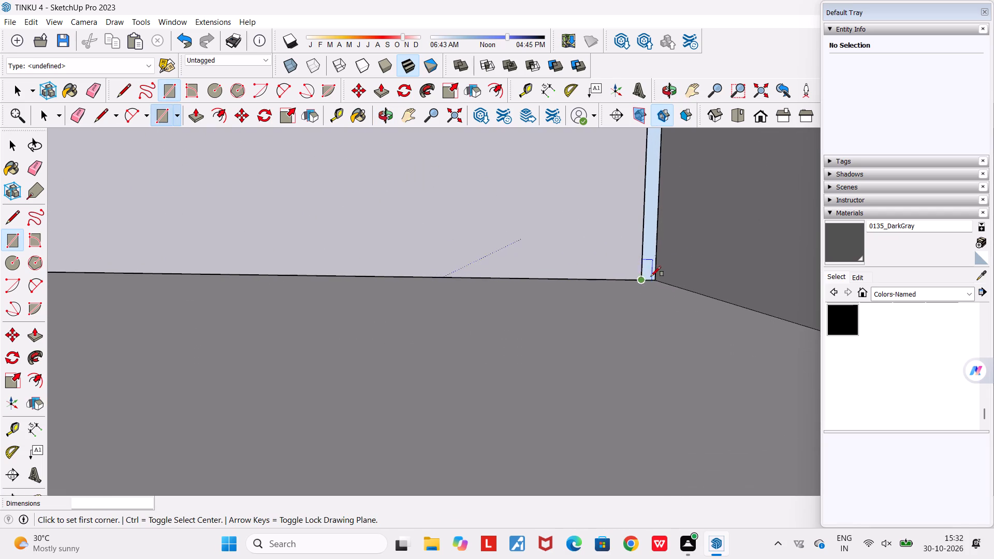
pyautogui.scroll(5, 653, 277)
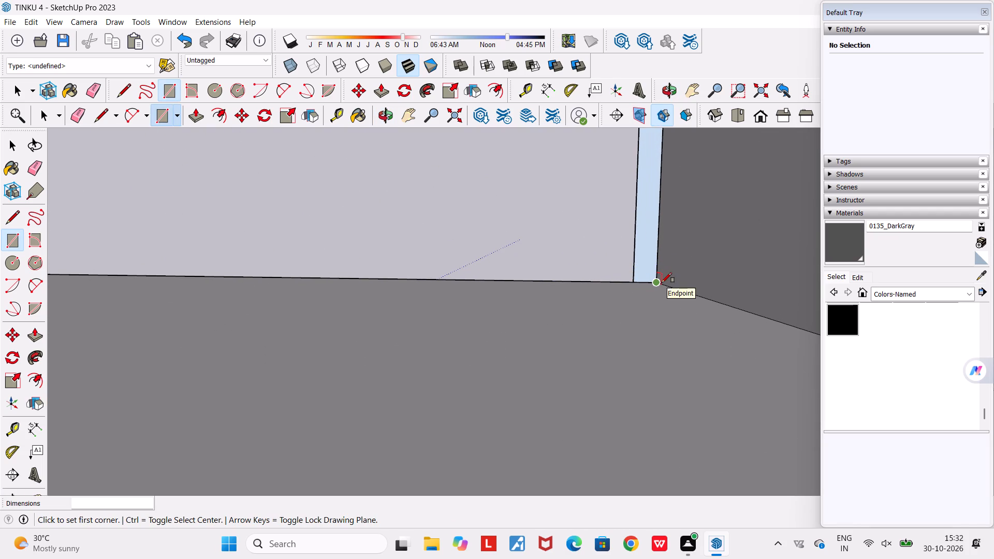
pyautogui.click(659, 283)
pyautogui.scroll(-20, 659, 283)
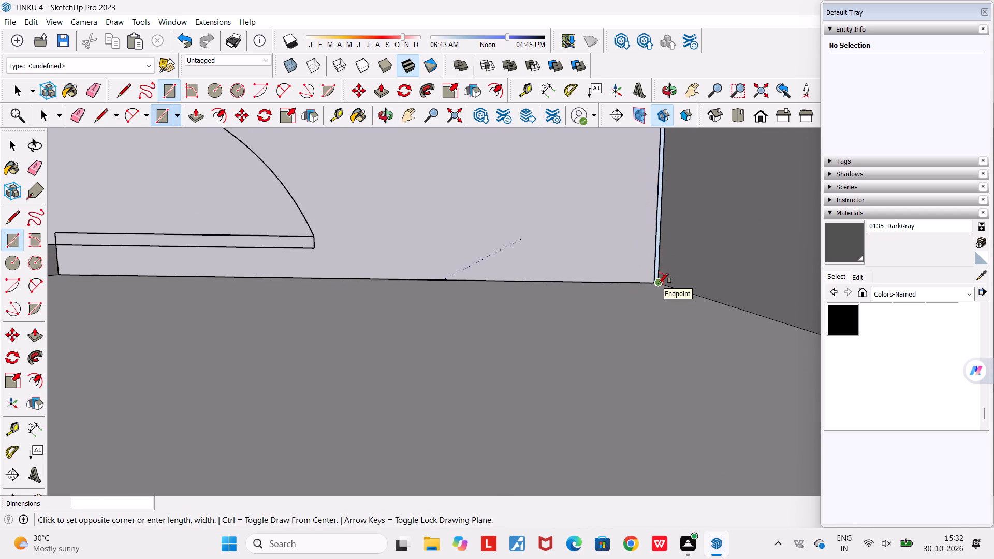
pyautogui.scroll(-18, 659, 283)
pyautogui.scroll(-10, 659, 283)
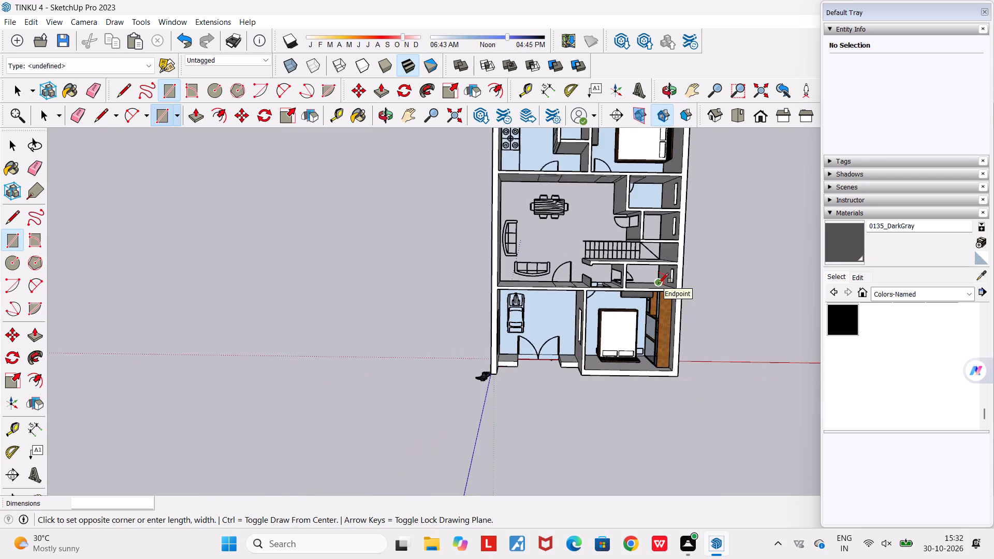
pyautogui.scroll(10, 519, 204)
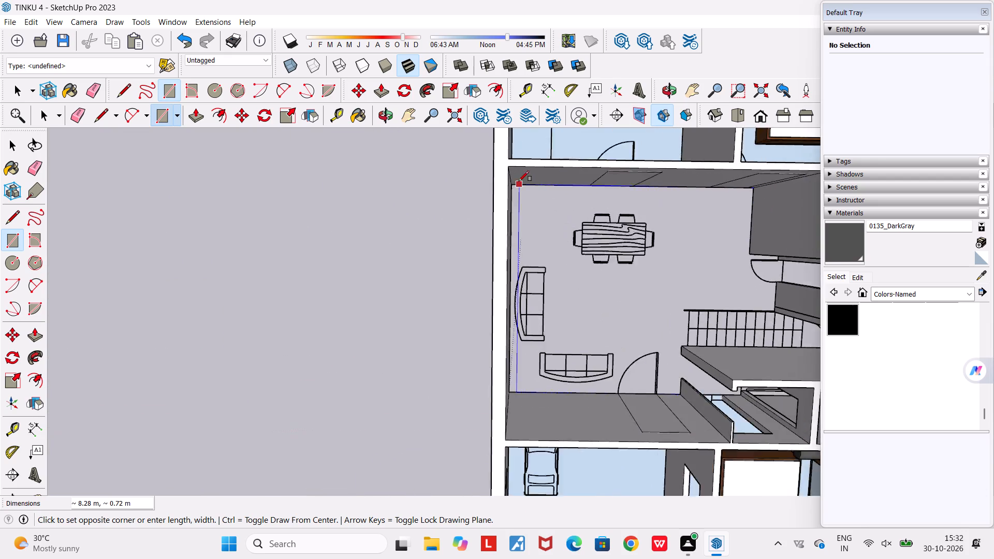
pyautogui.scroll(16, 517, 181)
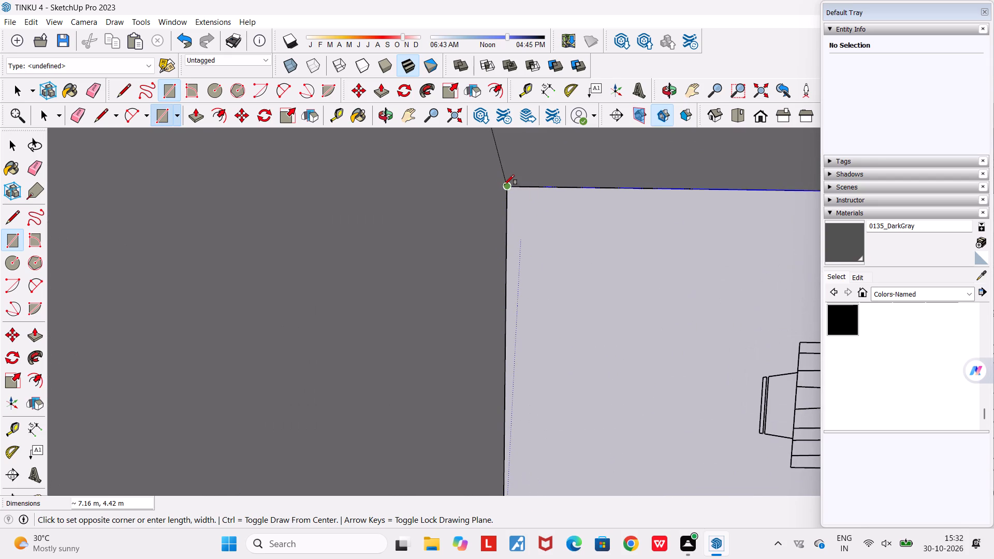
pyautogui.click(505, 185)
# Examine the floor coverage of all rooms from oblique raised views and the standard Top view.
pyautogui.scroll(-20, 547, 208)
pyautogui.scroll(-8, 547, 208)
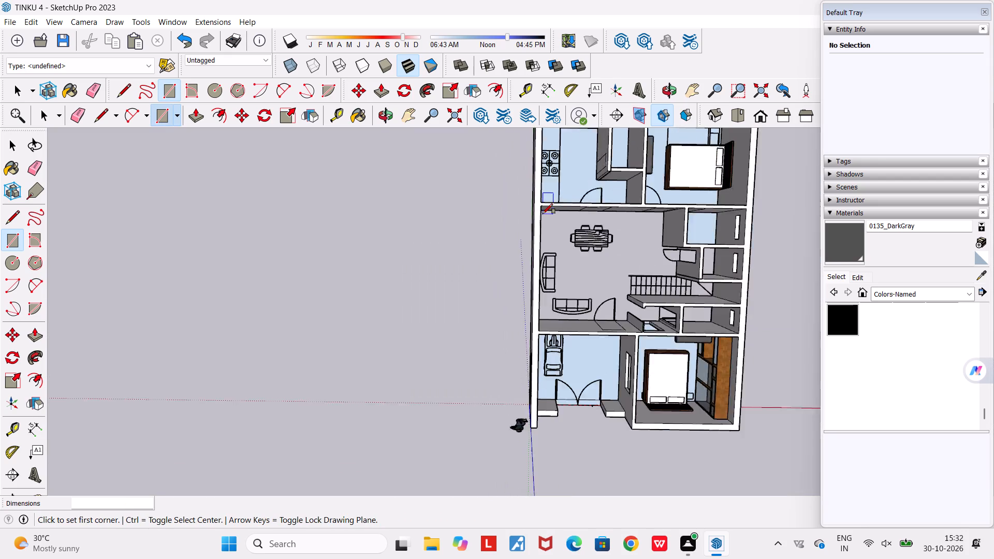
pyautogui.scroll(-7, 543, 214)
pyautogui.moveTo(626, 244); pyautogui.dragTo(555, 184, button='middle')
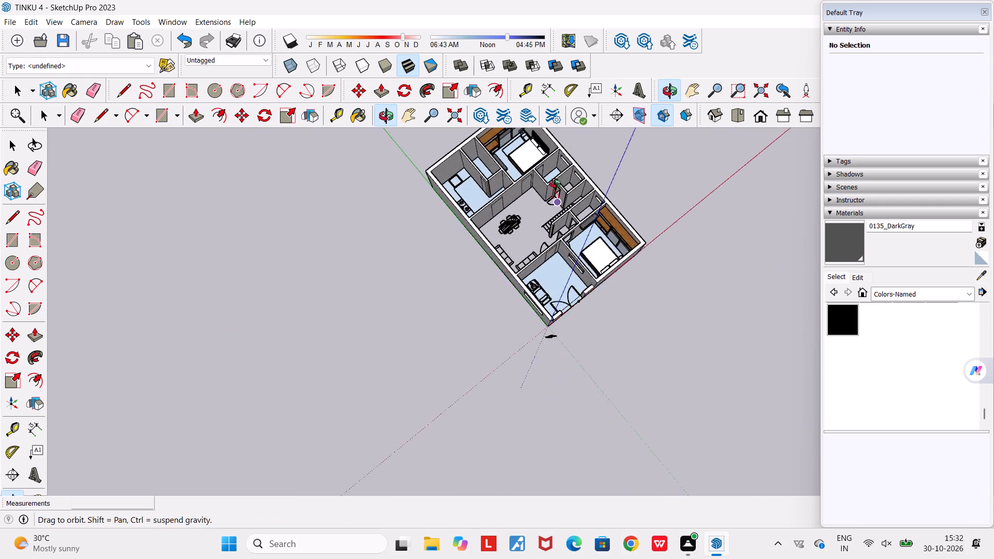
pyautogui.moveTo(555, 184); pyautogui.dragTo(579, 135, button='middle')
pyautogui.scroll(-6, 579, 135)
pyautogui.press('Escape')
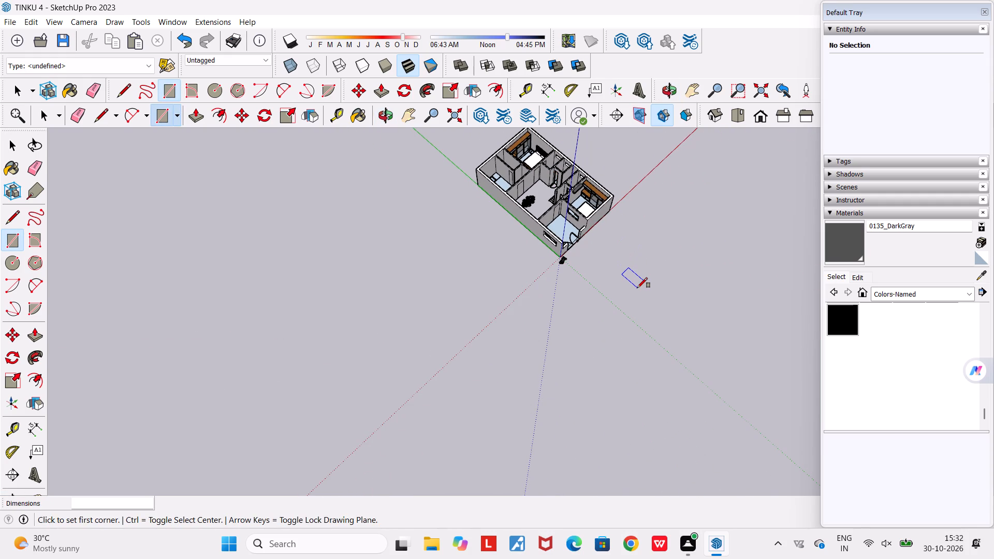
pyautogui.press('space')
pyautogui.moveTo(637, 288); pyautogui.dragTo(418, 267, button='middle')
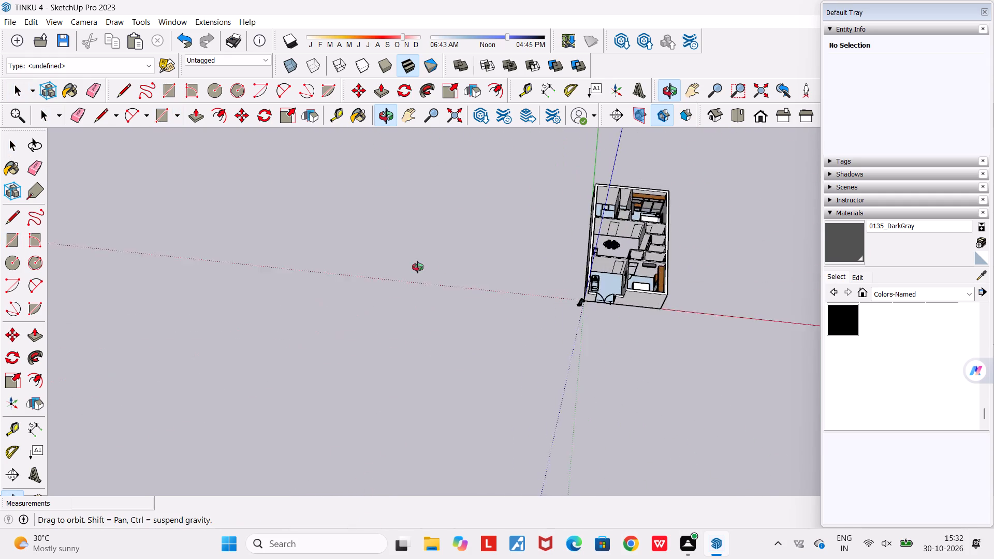
pyautogui.moveTo(418, 267); pyautogui.dragTo(506, 320, button='middle')
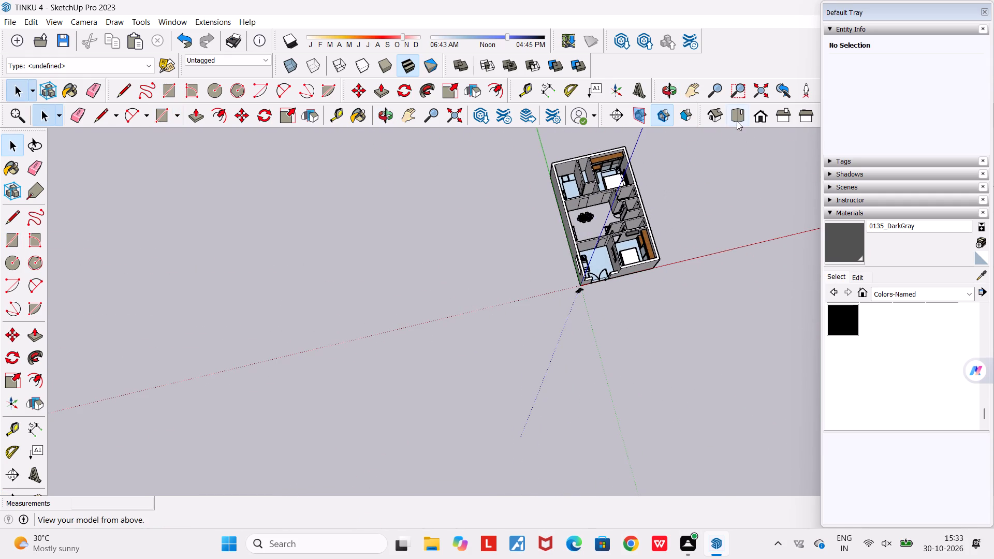
pyautogui.click(737, 121)
pyautogui.scroll(10, 554, 320)
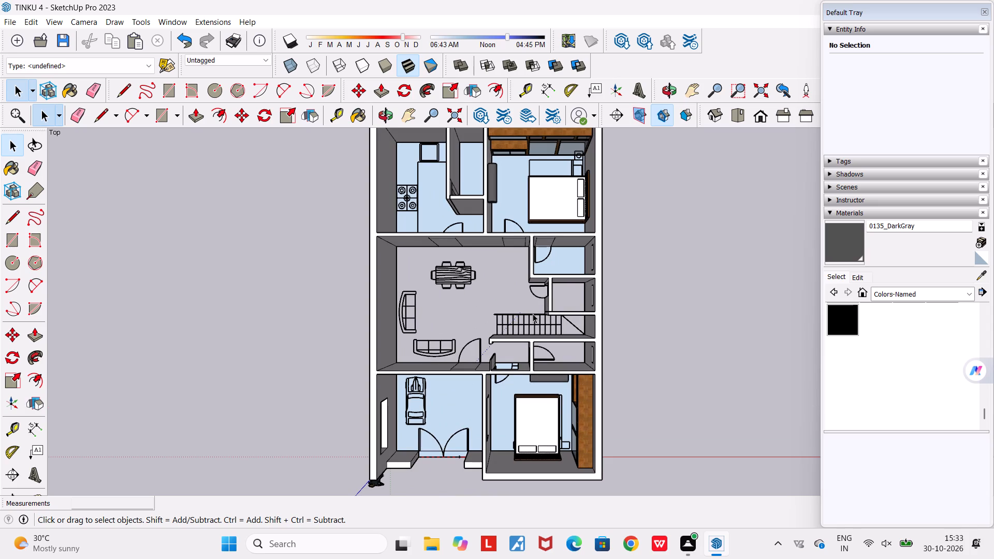
pyautogui.scroll(1, 533, 314)
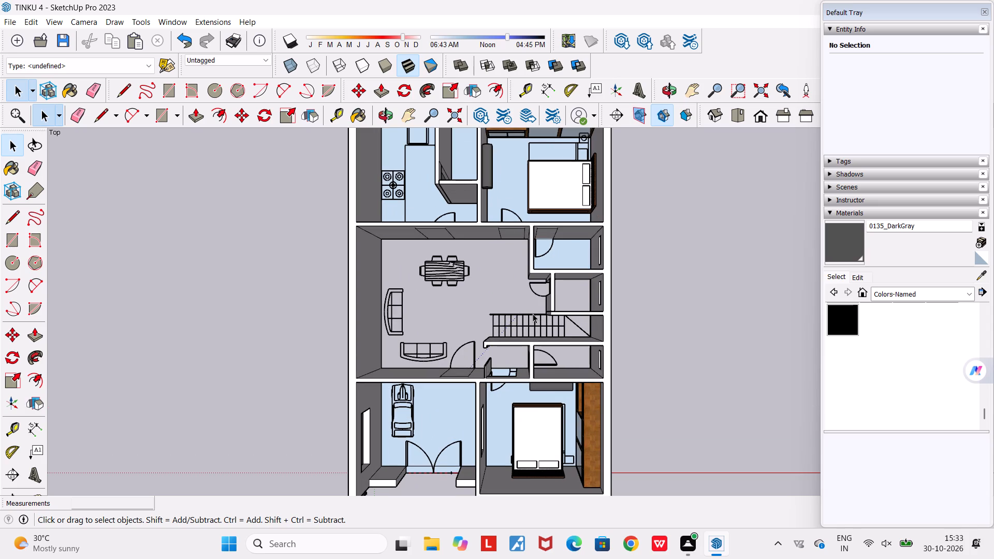
pyautogui.scroll(-2, 533, 314)
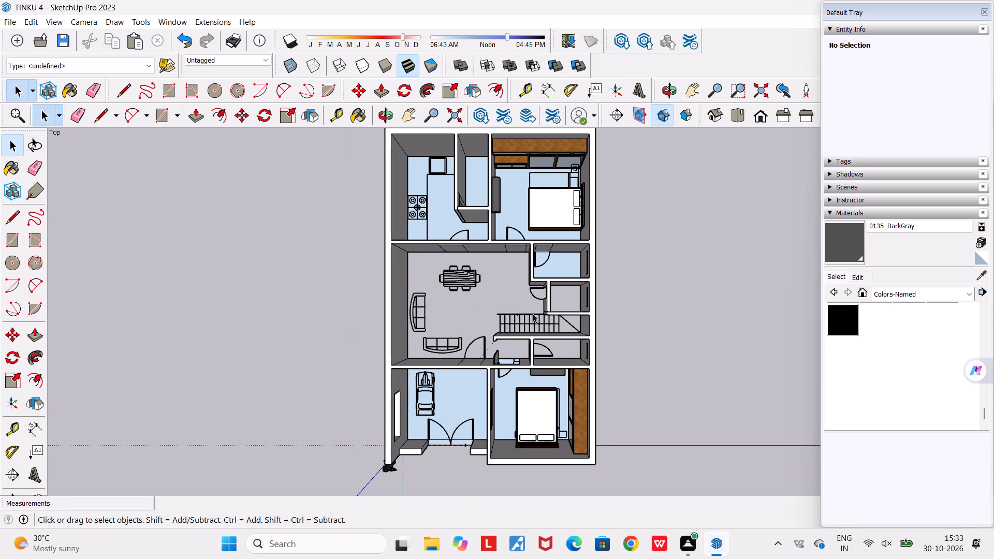
pyautogui.scroll(3, 480, 401)
# Push the low gate wall nearest the human figure down about 1.60 m to ground level with Push/Pull.
pyautogui.moveTo(464, 406); pyautogui.dragTo(462, 405, button='middle')
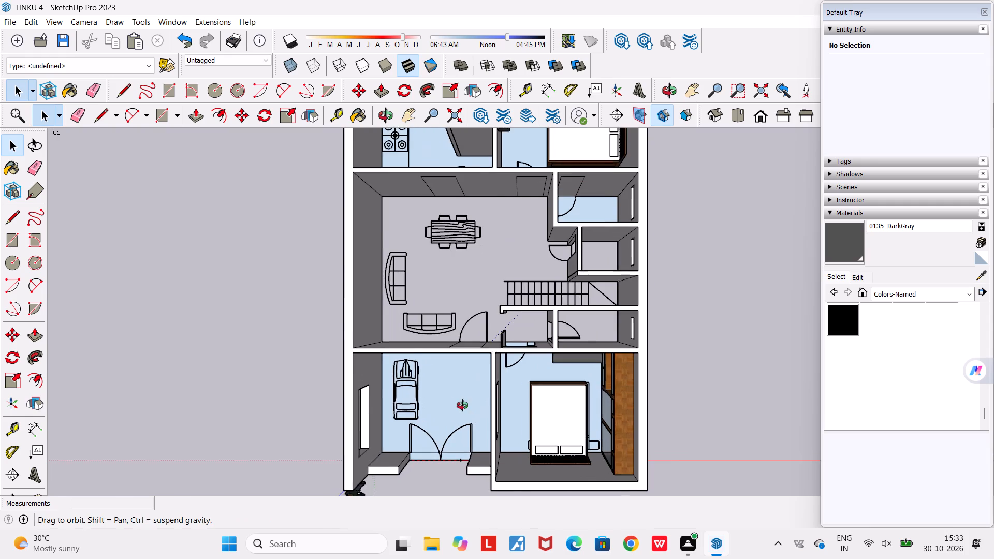
pyautogui.moveTo(462, 405); pyautogui.dragTo(483, 210, button='middle')
pyautogui.scroll(-4, 483, 210)
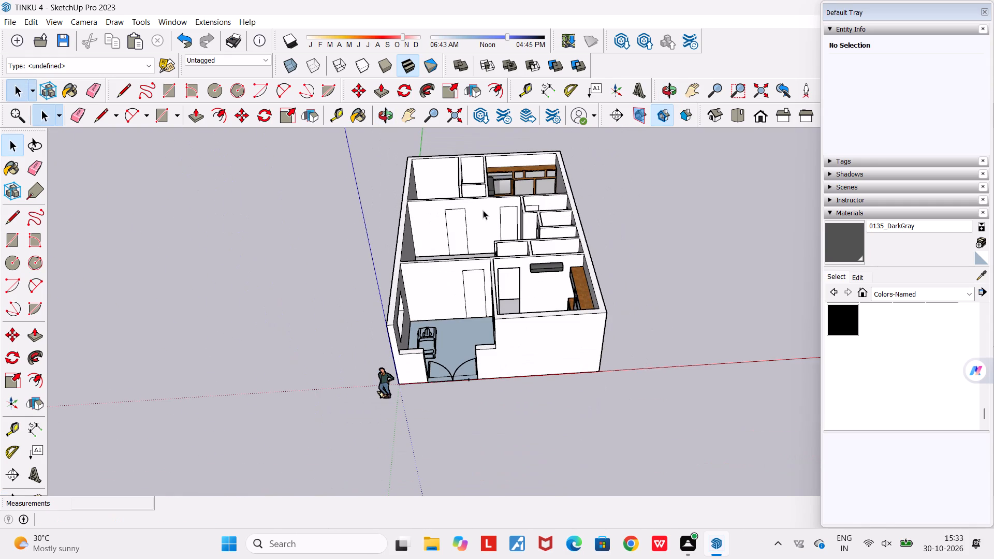
pyautogui.scroll(8, 414, 356)
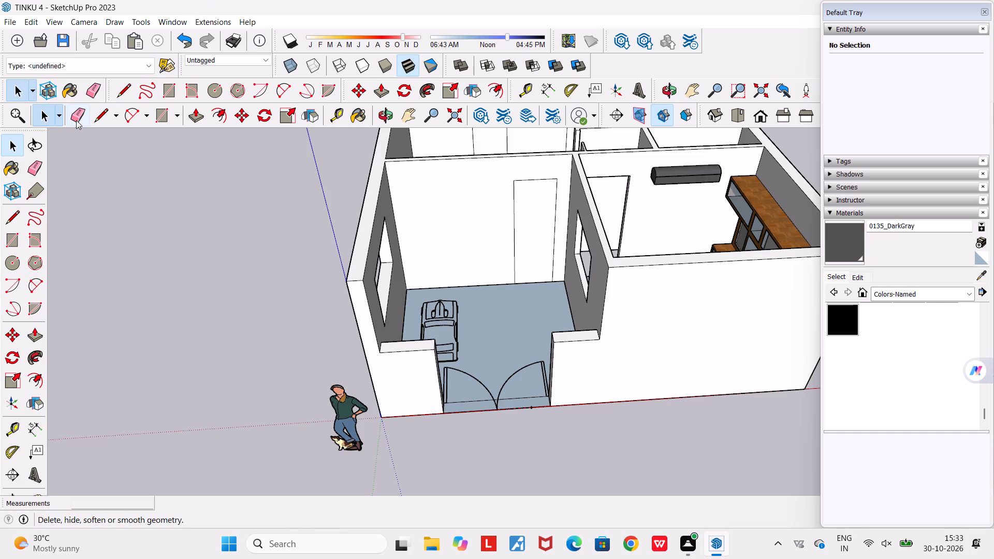
pyautogui.scroll(3, 76, 120)
pyautogui.click(195, 117)
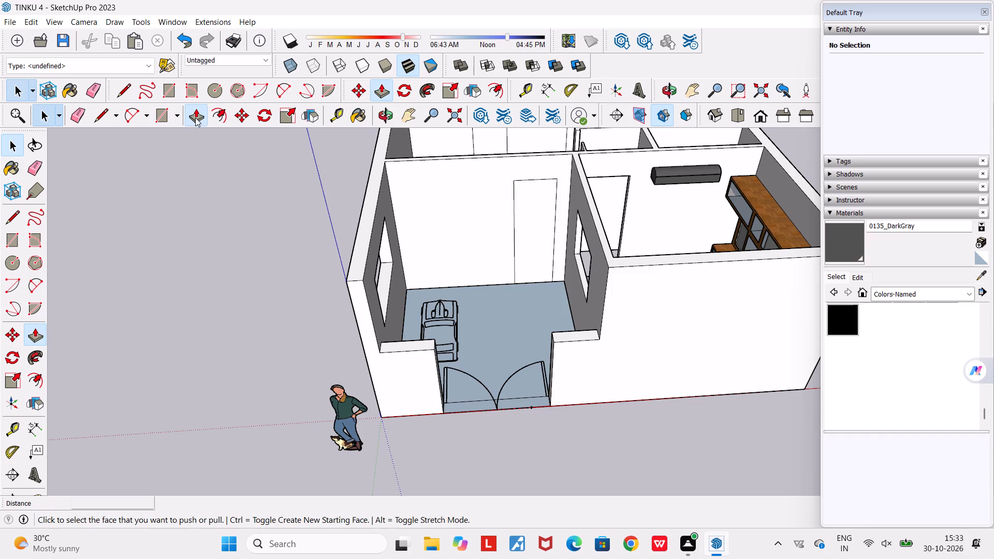
pyautogui.scroll(10, 408, 338)
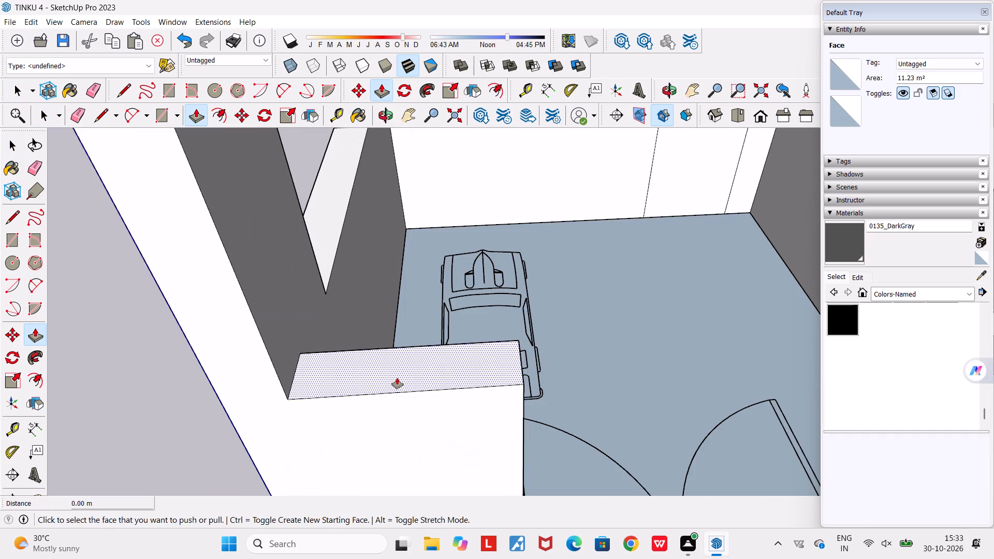
pyautogui.click(397, 378)
pyautogui.scroll(-14, 397, 378)
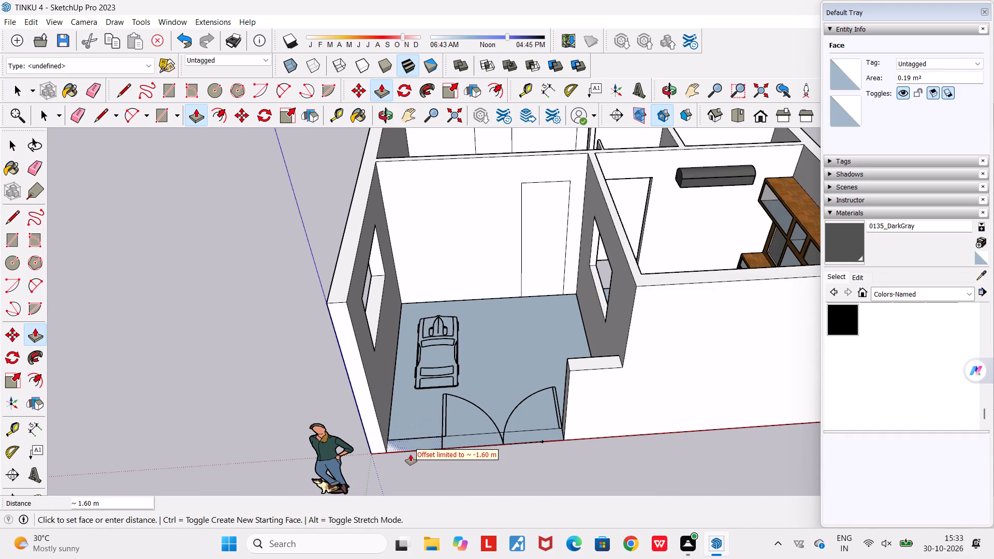
pyautogui.click(410, 454)
# Push the other low gate wall, on the front bedroom side, down about 1.60 m to ground level.
pyautogui.scroll(8, 472, 469)
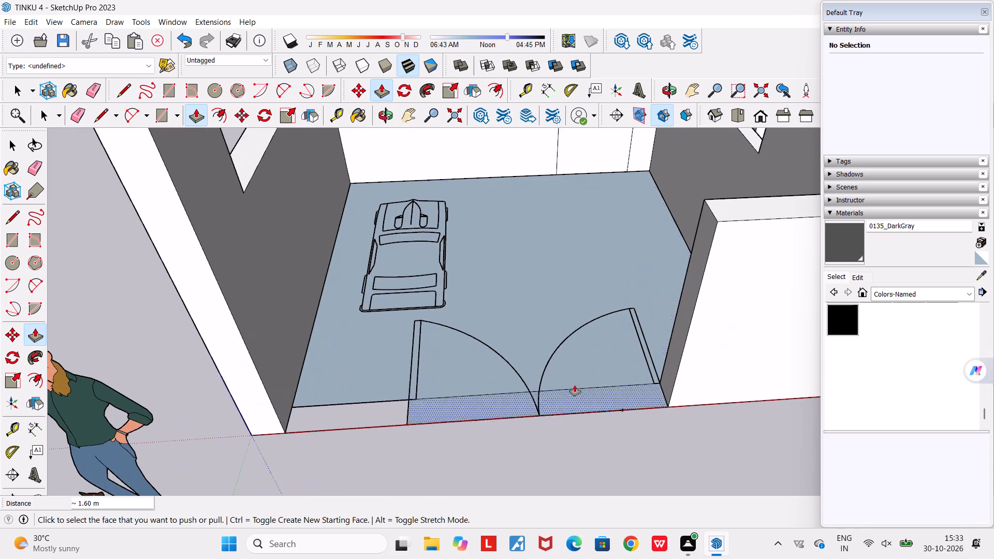
pyautogui.scroll(-6, 627, 342)
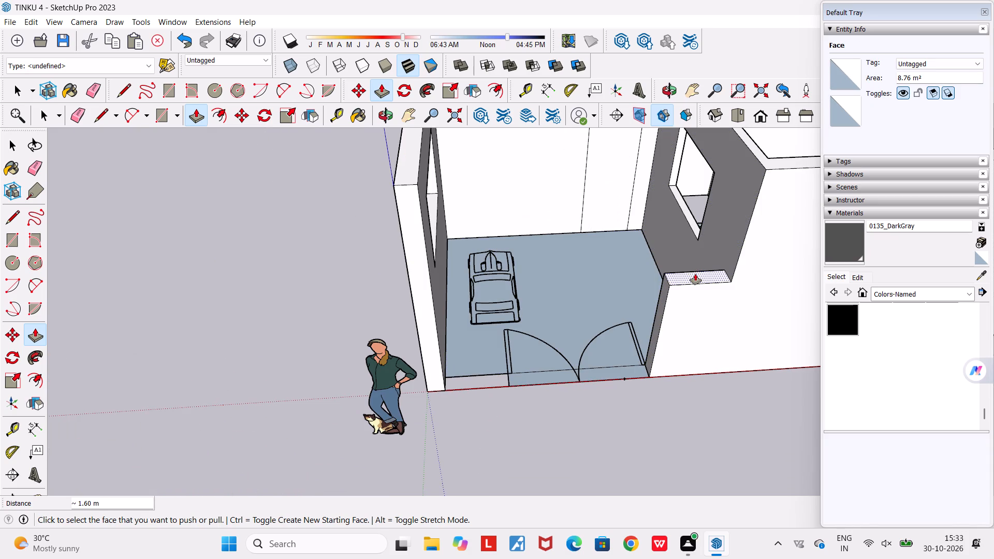
pyautogui.click(695, 274)
pyautogui.click(687, 374)
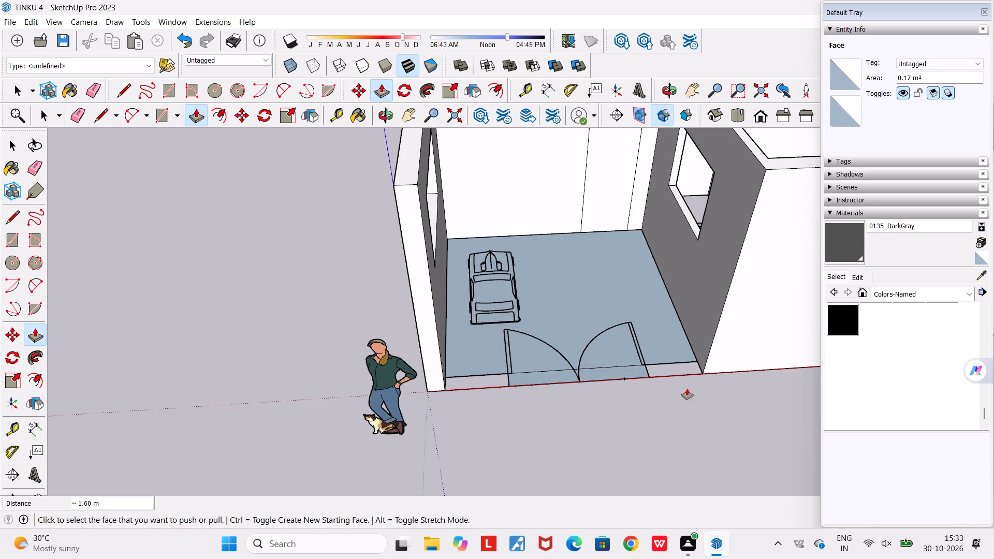
# Draw a floor rectangle about 0.85 m by 0.23 m over the car porch front strip nearest the human figure, up to the gate.
pyautogui.moveTo(687, 398); pyautogui.dragTo(644, 378, button='middle')
pyautogui.scroll(6, 448, 376)
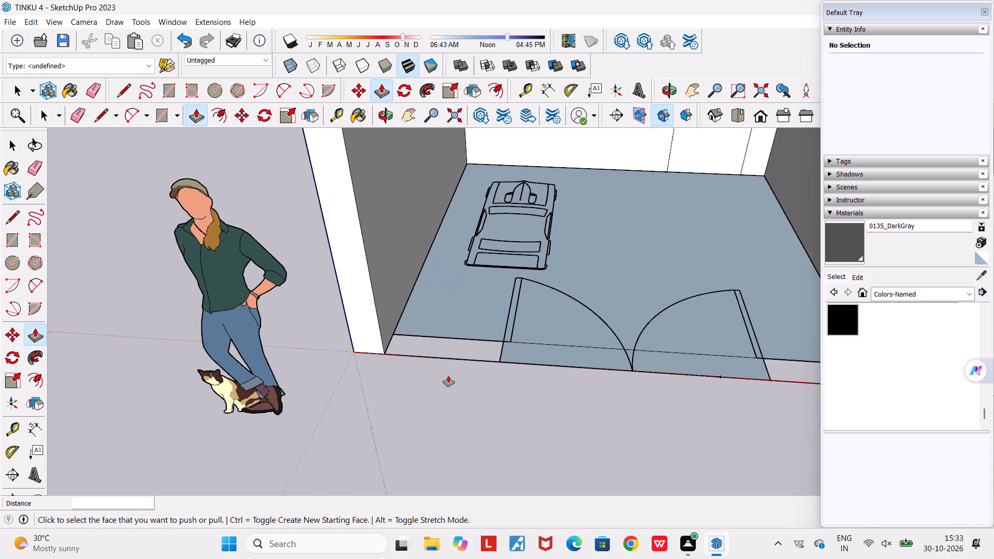
pyautogui.scroll(1, 448, 376)
pyautogui.moveTo(448, 376); pyautogui.dragTo(402, 381, button='middle')
pyautogui.scroll(-4, 402, 381)
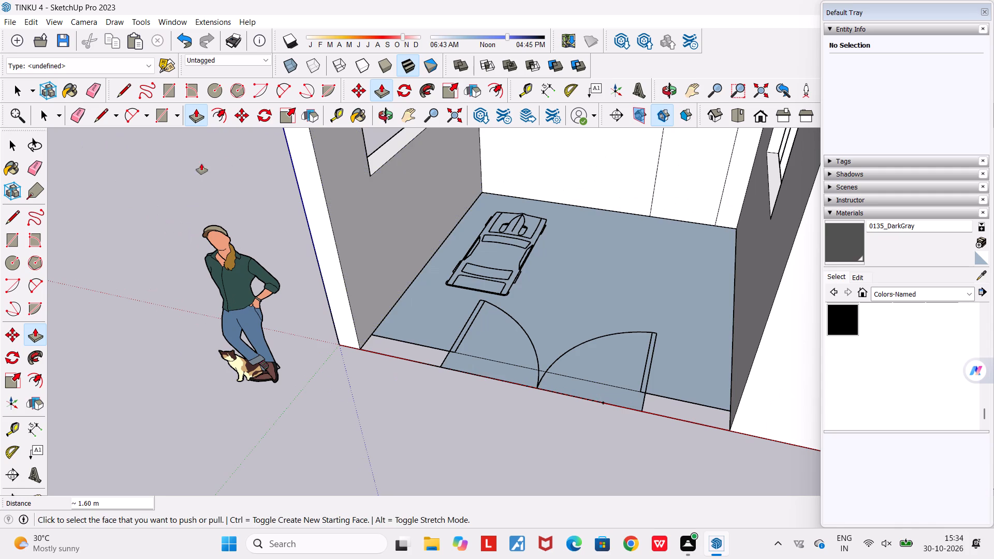
pyautogui.click(167, 94)
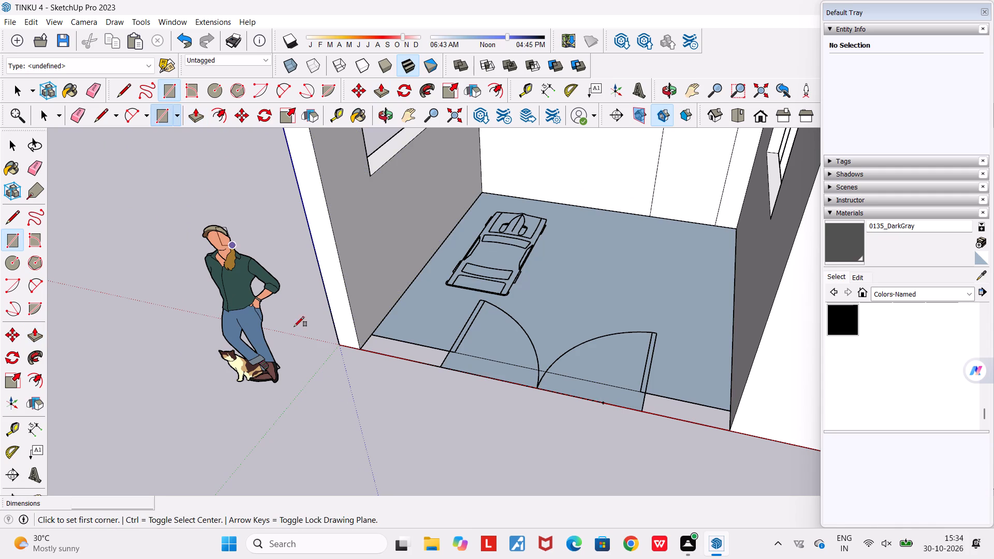
pyautogui.scroll(2, 338, 358)
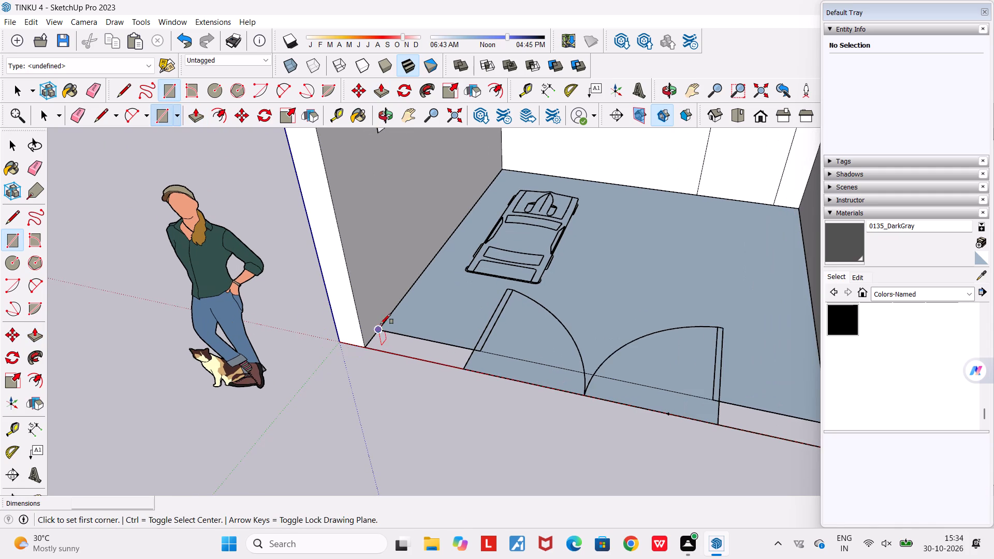
pyautogui.scroll(4, 381, 323)
pyautogui.click(378, 334)
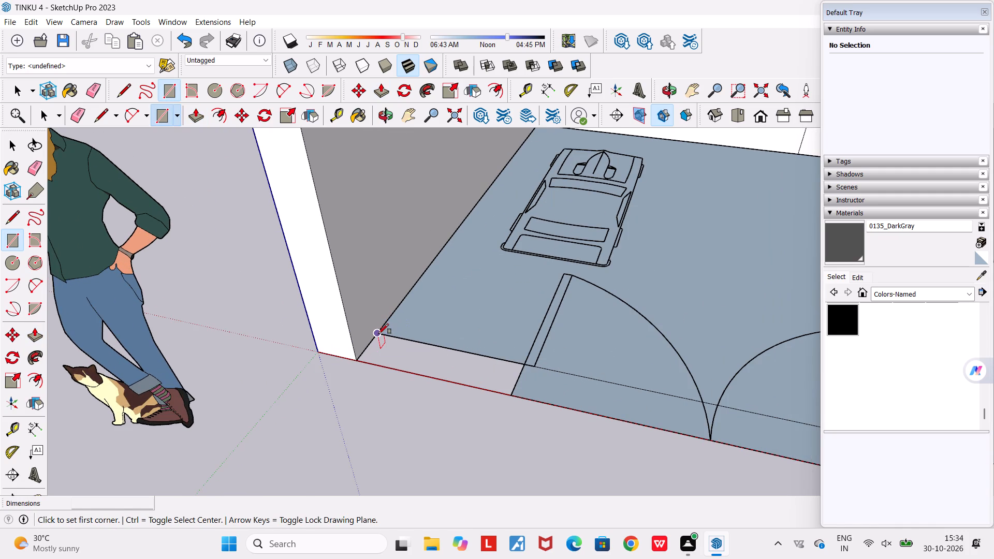
pyautogui.click(512, 395)
# Draw another floor rectangle over the front strip on the front bedroom side, from the inner wall corner to the gate's outer end.
pyautogui.scroll(1, 511, 392)
pyautogui.scroll(-13, 511, 392)
pyautogui.scroll(6, 690, 418)
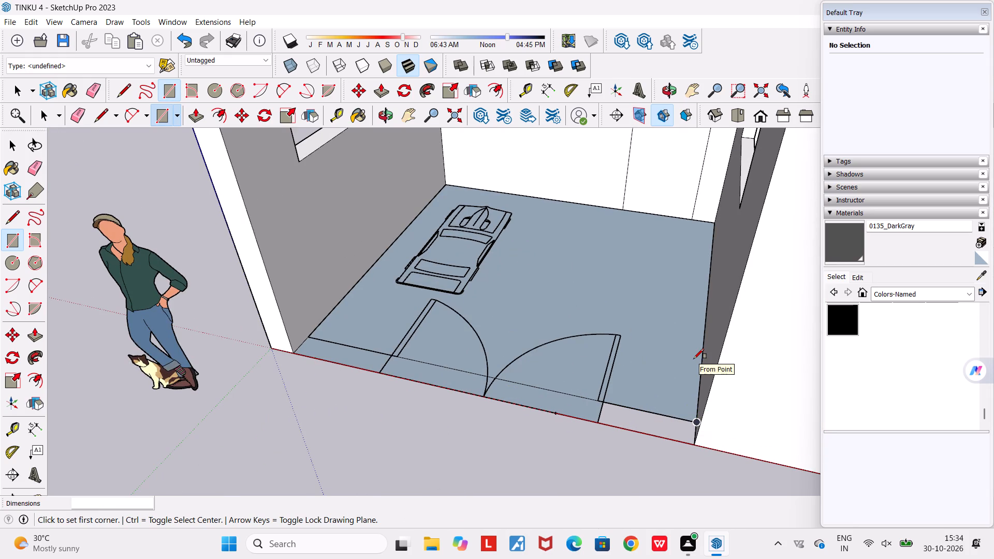
pyautogui.moveTo(694, 359); pyautogui.dragTo(801, 417, button='middle')
pyautogui.scroll(4, 759, 407)
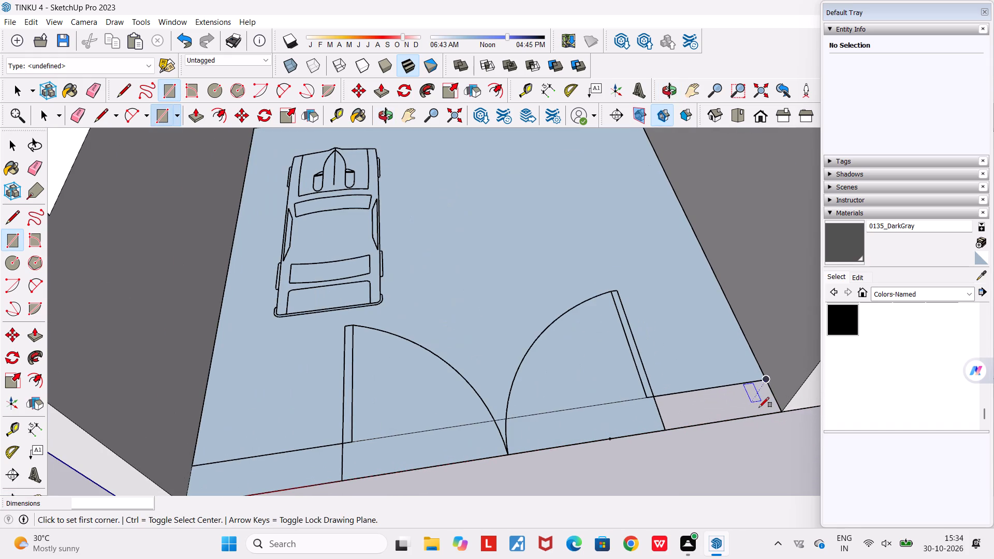
pyautogui.click(768, 378)
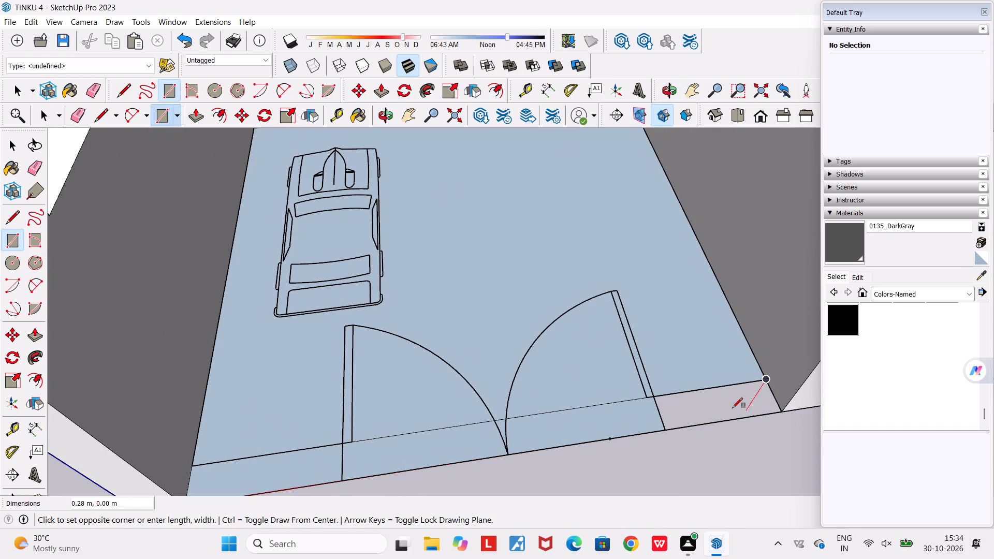
pyautogui.click(665, 428)
pyautogui.scroll(-5, 693, 429)
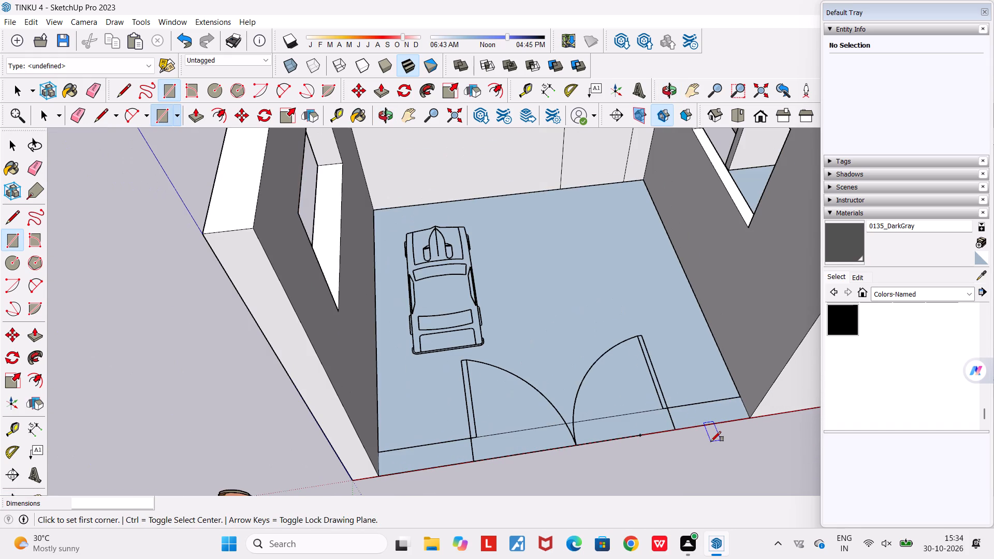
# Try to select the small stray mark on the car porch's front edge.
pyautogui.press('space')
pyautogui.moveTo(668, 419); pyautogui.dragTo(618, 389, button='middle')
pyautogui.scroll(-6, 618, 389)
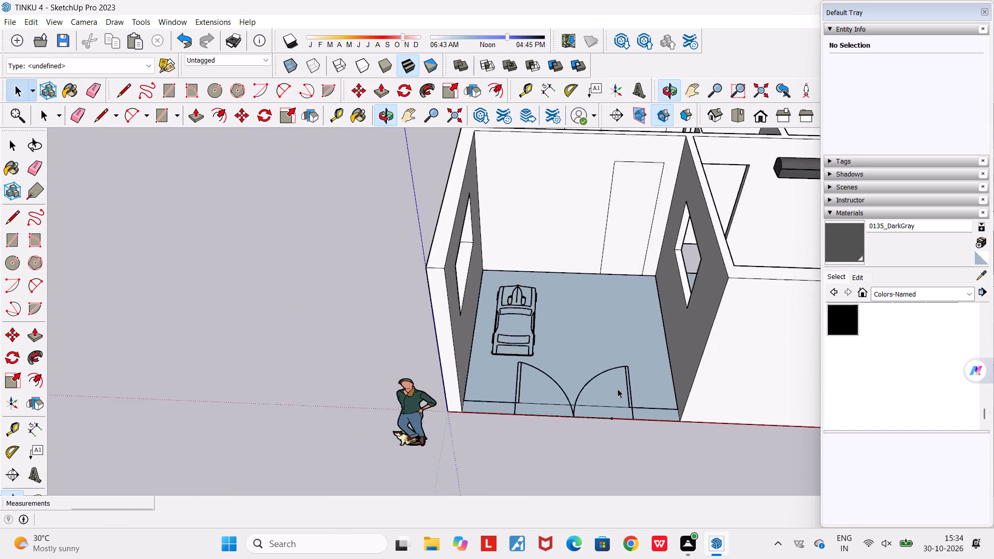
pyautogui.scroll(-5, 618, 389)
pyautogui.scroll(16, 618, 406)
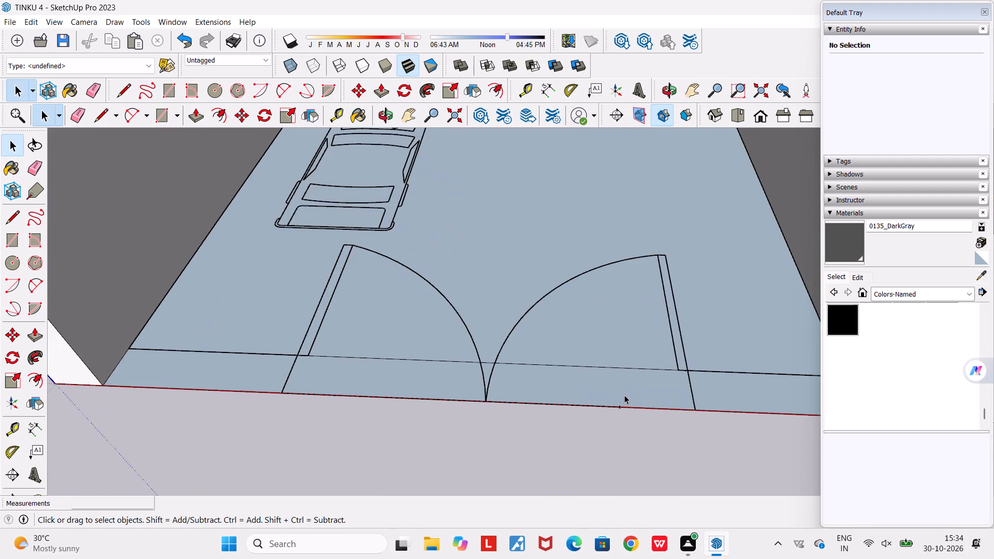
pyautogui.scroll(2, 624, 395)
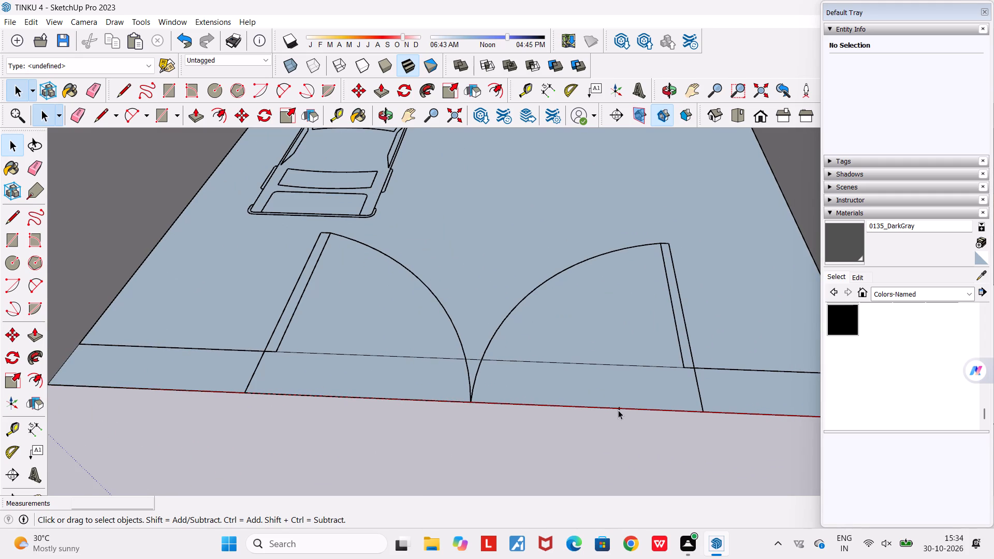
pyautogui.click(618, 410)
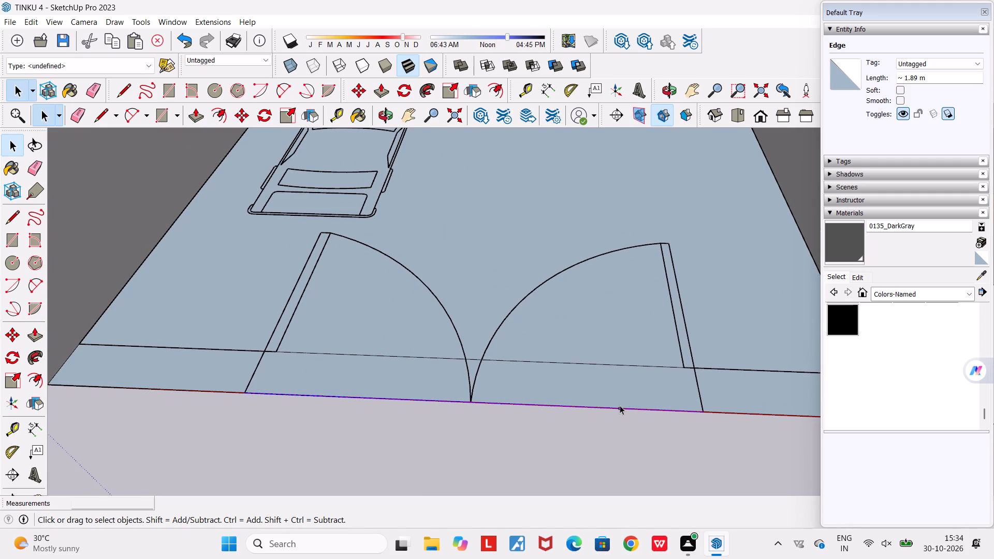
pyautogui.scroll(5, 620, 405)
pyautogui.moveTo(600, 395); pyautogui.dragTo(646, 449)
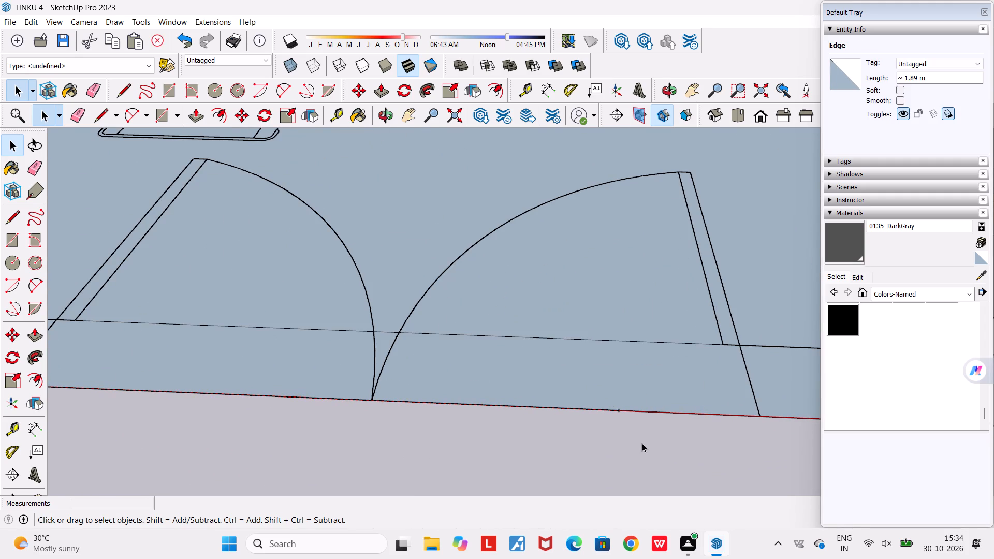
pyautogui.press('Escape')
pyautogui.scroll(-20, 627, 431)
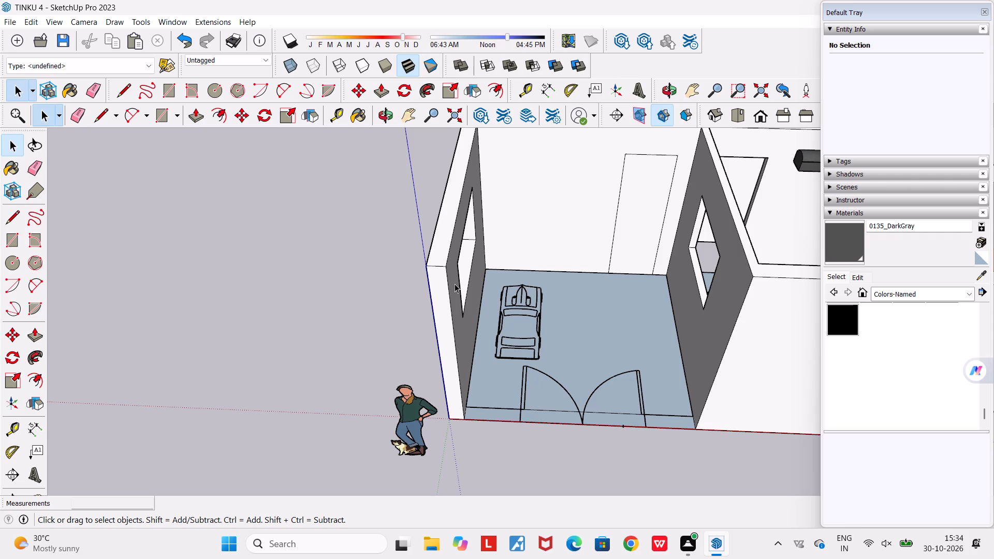
# Cut the doorway between the living area and the car porch by pushing its door outline through the wall with Push/Pull.
pyautogui.scroll(-8, 455, 284)
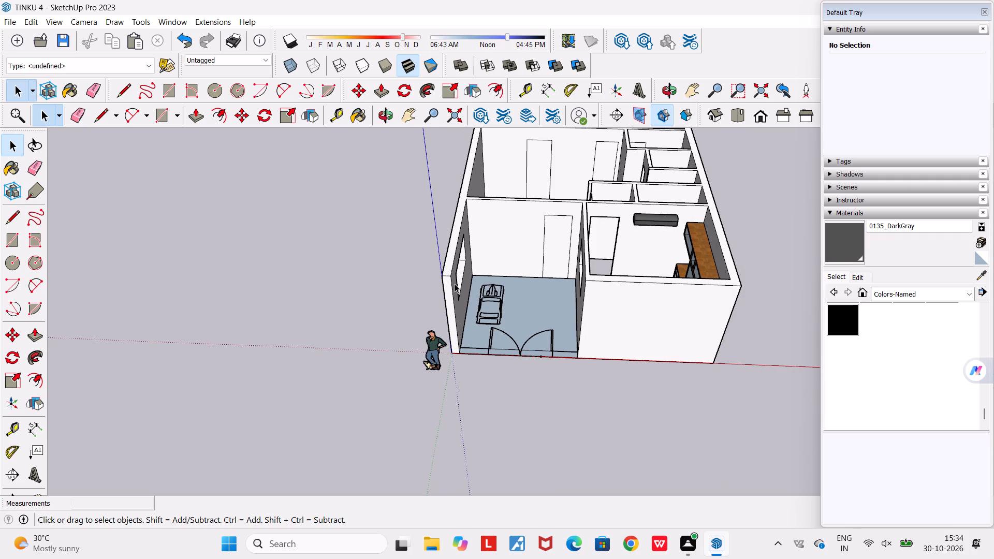
pyautogui.scroll(-7, 455, 284)
pyautogui.moveTo(557, 368); pyautogui.dragTo(652, 371, button='middle')
pyautogui.scroll(1, 557, 368)
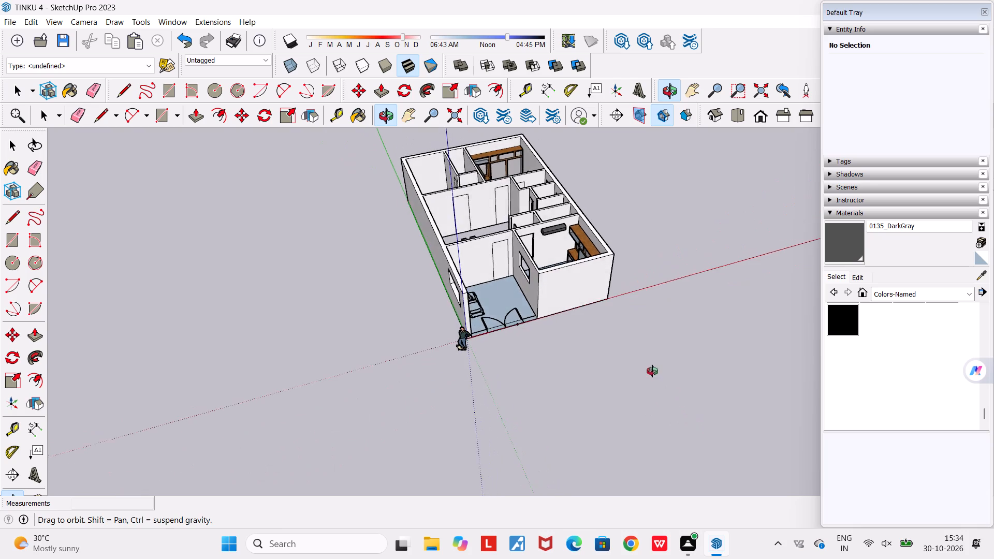
pyautogui.moveTo(652, 371); pyautogui.dragTo(652, 371, button='middle')
pyautogui.scroll(5, 509, 281)
pyautogui.moveTo(507, 279); pyautogui.dragTo(910, 313, button='middle')
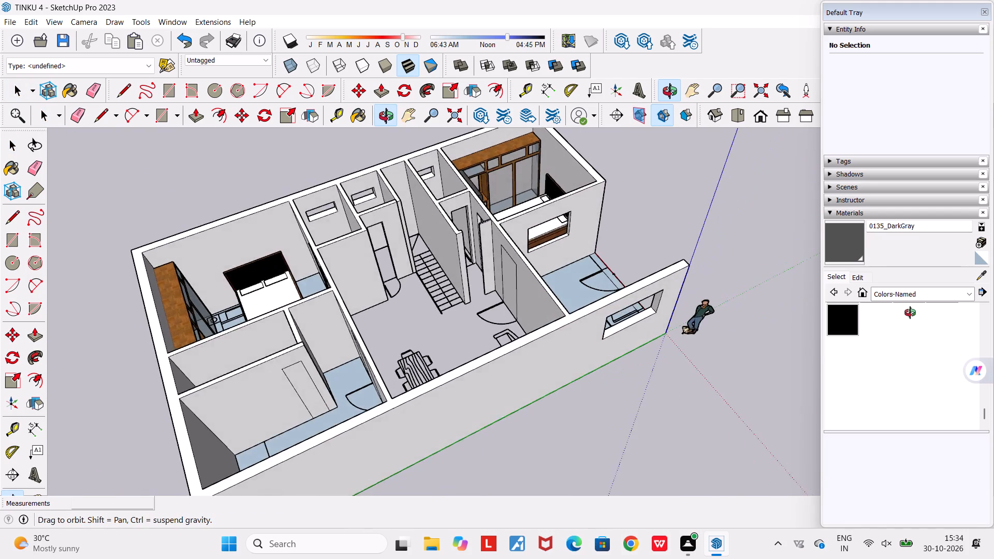
pyautogui.moveTo(910, 313); pyautogui.dragTo(695, 291, button='middle')
pyautogui.scroll(5, 470, 230)
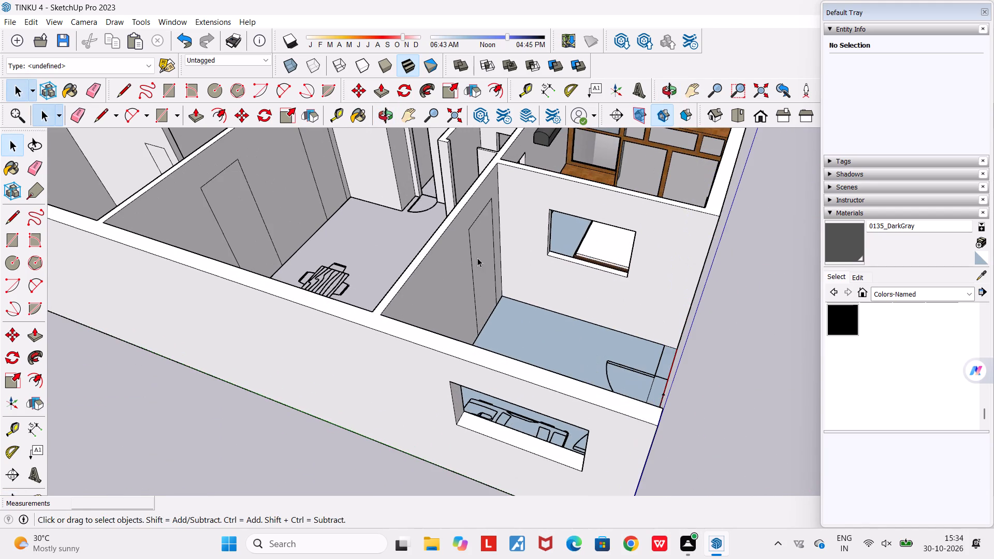
pyautogui.moveTo(481, 260); pyautogui.dragTo(686, 302, button='middle')
pyautogui.scroll(2, 518, 286)
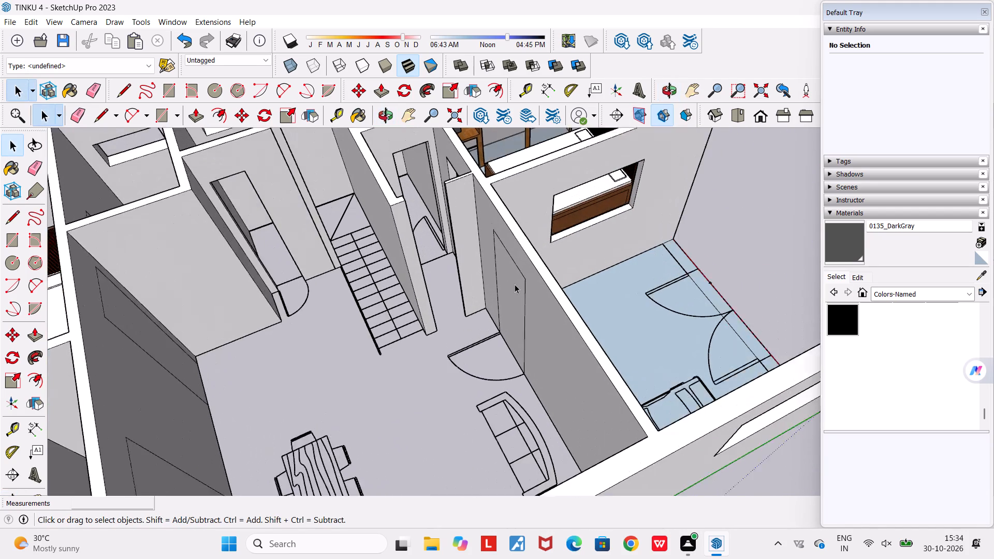
pyautogui.scroll(1, 515, 284)
pyautogui.press('p')
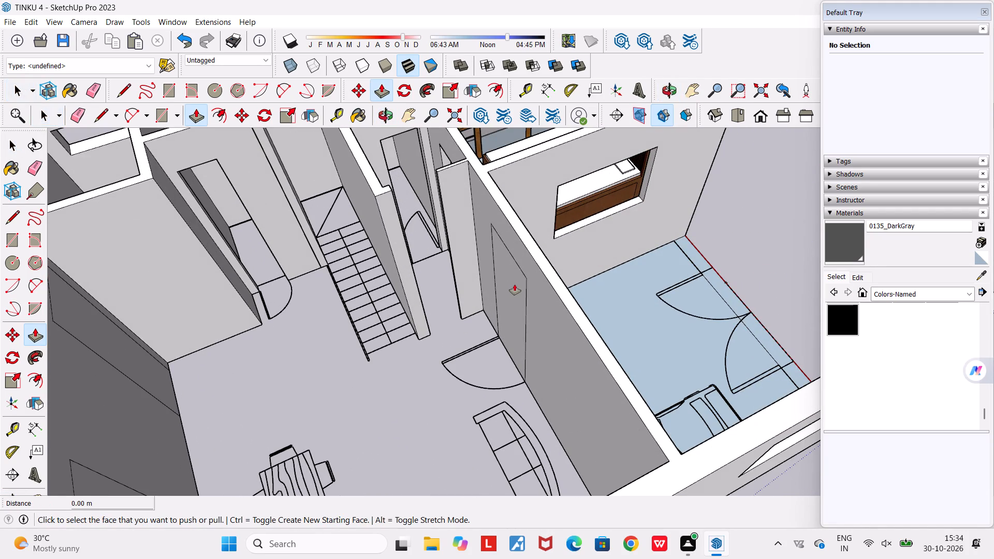
pyautogui.click(511, 284)
pyautogui.moveTo(605, 269); pyautogui.dragTo(313, 254, button='middle')
pyautogui.click(423, 286)
pyautogui.moveTo(429, 289); pyautogui.dragTo(496, 288, button='middle')
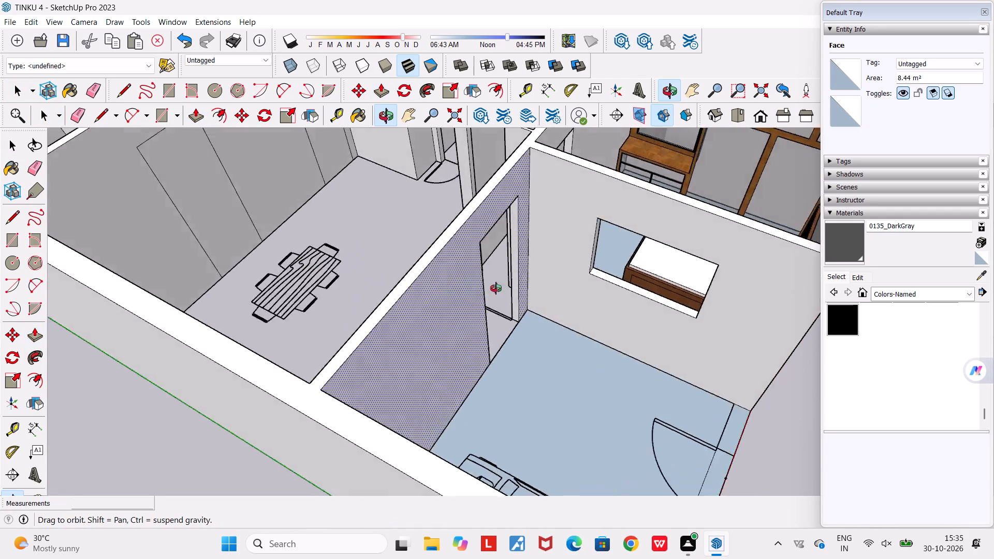
pyautogui.moveTo(496, 288); pyautogui.dragTo(682, 303, button='middle')
# Push the door outline in the dining-end wall about 0.09 m through to the kitchen side to cut the doorway.
pyautogui.scroll(-4, 682, 303)
pyautogui.moveTo(441, 323); pyautogui.dragTo(394, 293, button='middle')
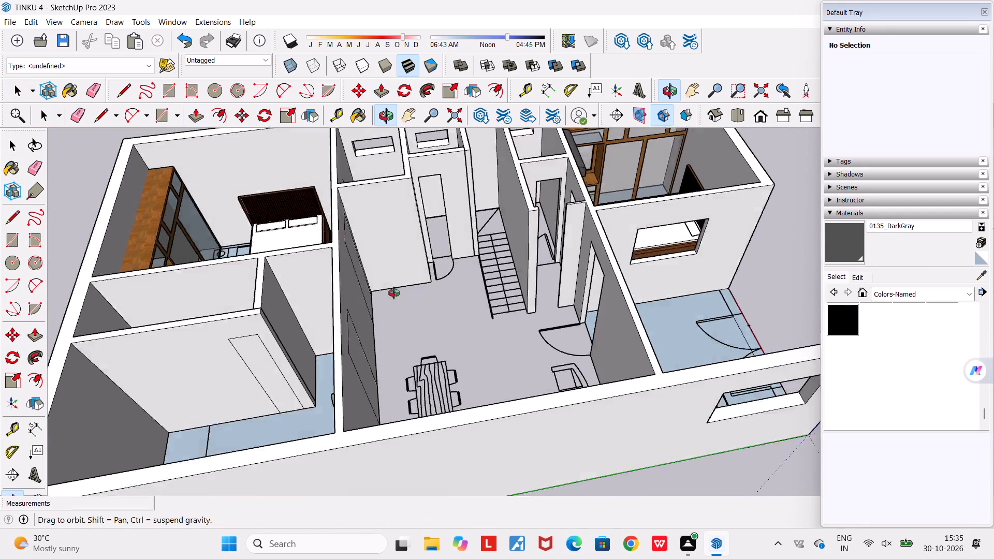
pyautogui.moveTo(394, 293); pyautogui.dragTo(284, 286, button='middle')
pyautogui.scroll(6, 346, 272)
pyautogui.click(345, 271)
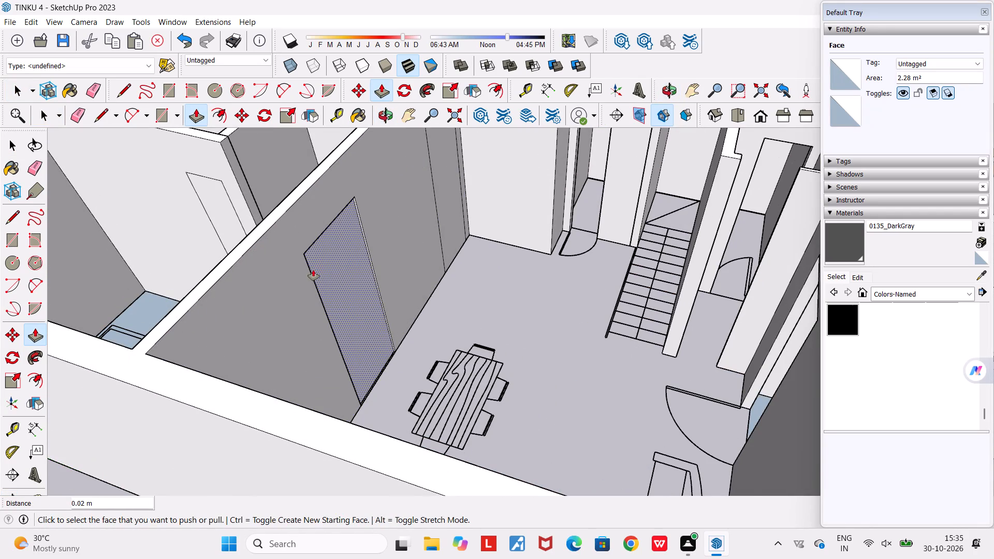
pyautogui.moveTo(316, 270); pyautogui.dragTo(543, 252, button='middle')
pyautogui.click(481, 318)
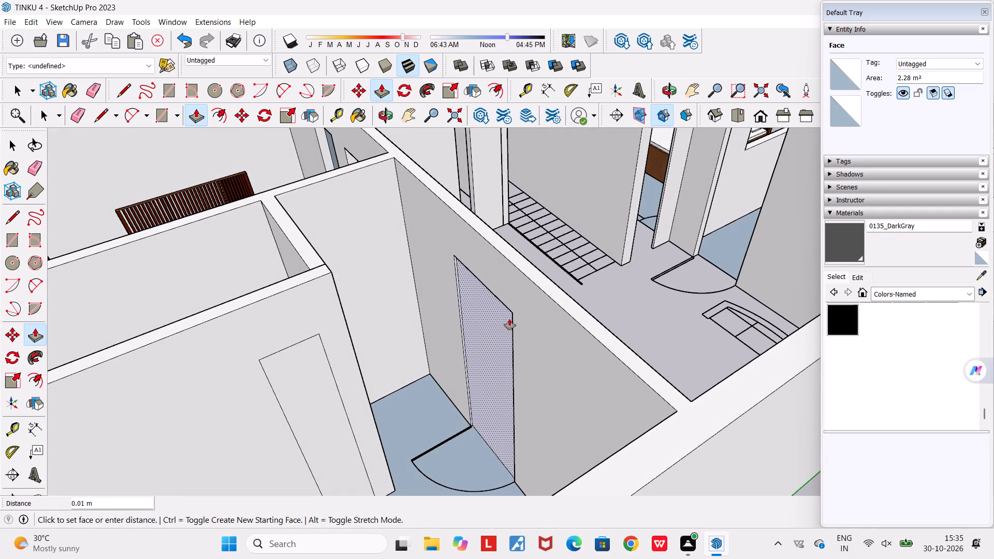
pyautogui.moveTo(514, 314); pyautogui.dragTo(324, 292, button='middle')
pyautogui.click(399, 315)
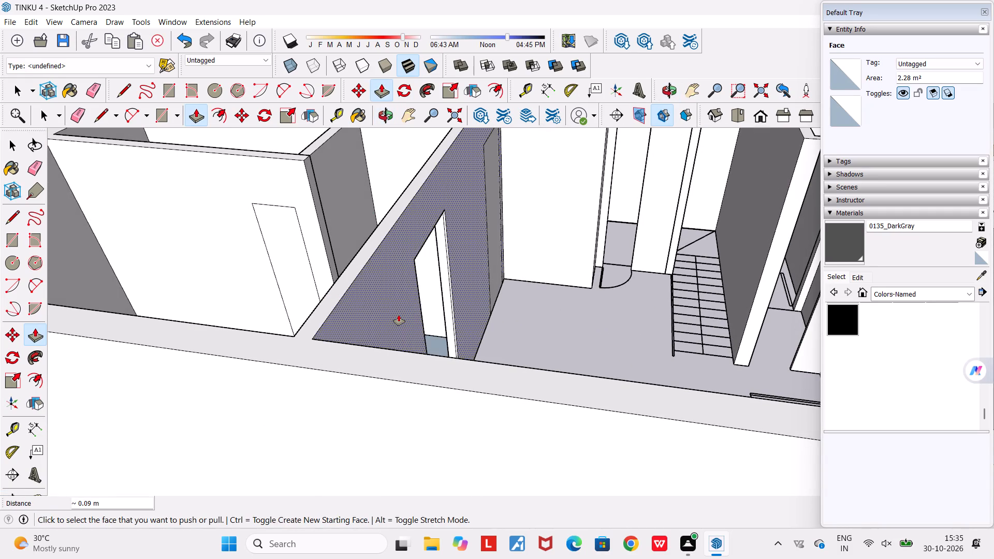
# Push the door outline in the wall between the kitchen and the small room about 0.11 m into the wall.
pyautogui.moveTo(399, 315); pyautogui.dragTo(536, 363, button='middle')
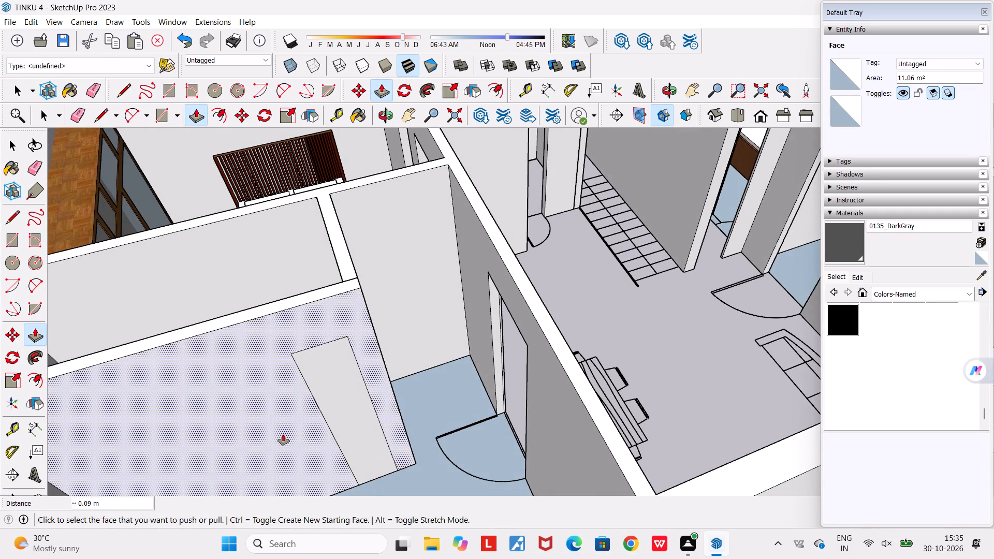
pyautogui.moveTo(293, 438); pyautogui.dragTo(401, 400, button='middle')
pyautogui.click(455, 372)
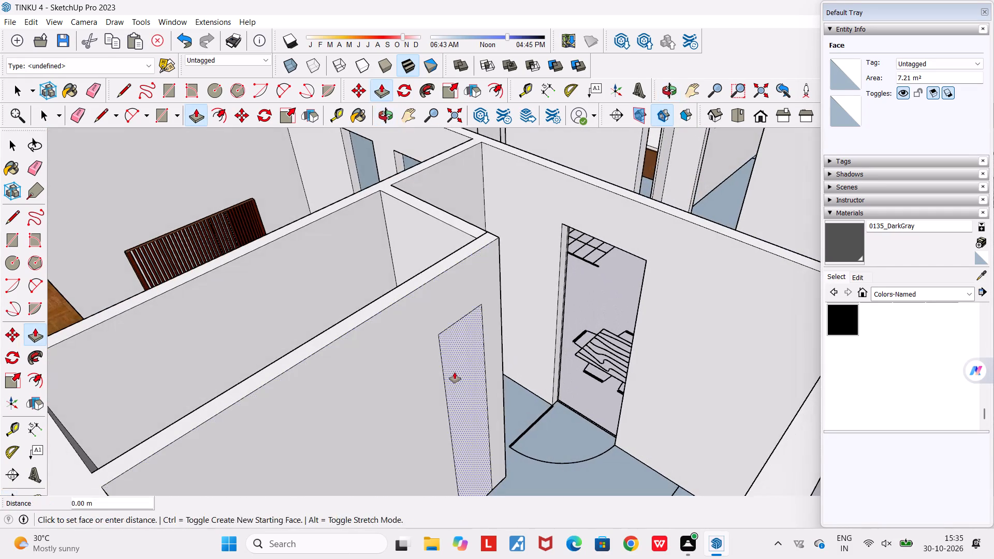
pyautogui.moveTo(373, 360); pyautogui.dragTo(625, 410, button='middle')
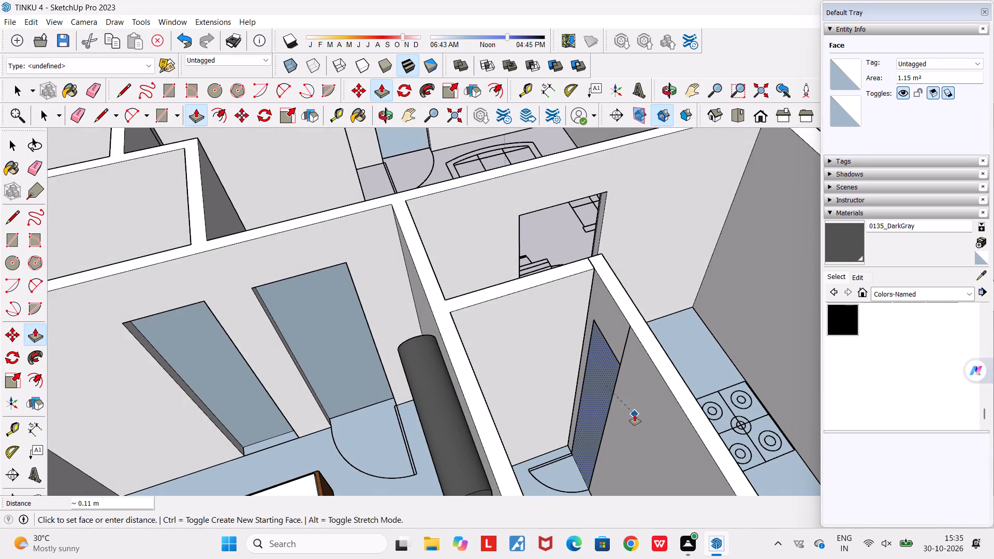
pyautogui.click(635, 415)
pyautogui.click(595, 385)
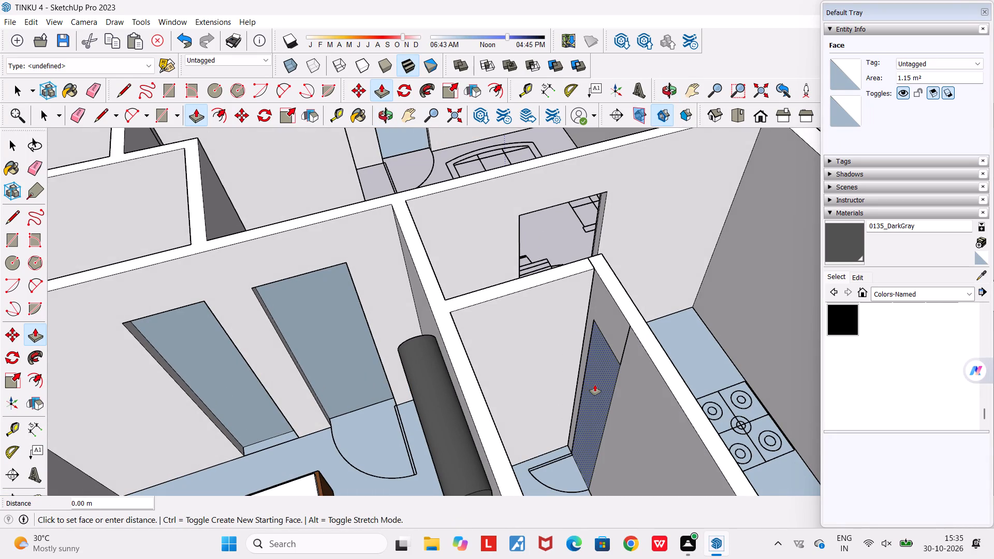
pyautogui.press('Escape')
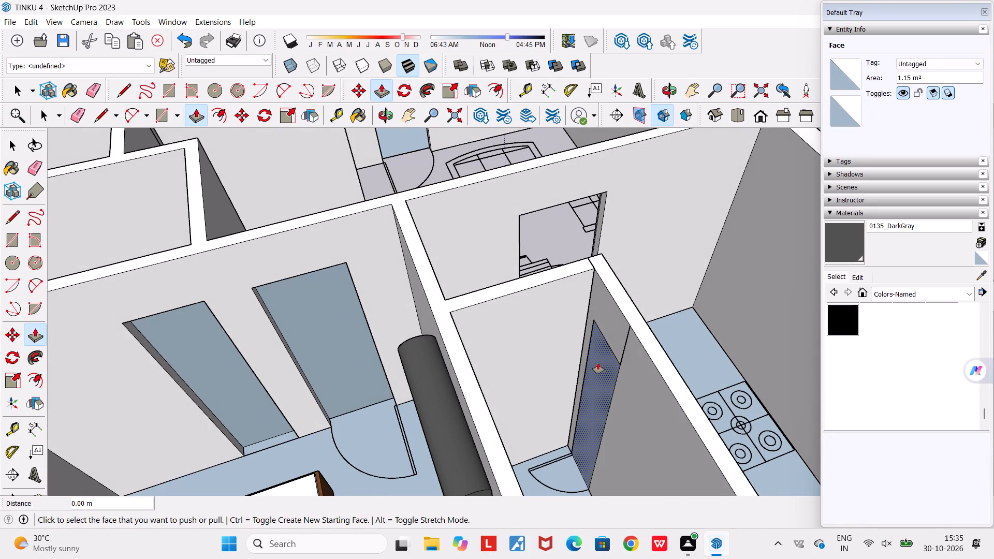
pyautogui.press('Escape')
# Delete the leftover door face closing the opening between the kitchen and the small room.
pyautogui.press('space')
pyautogui.click(601, 367)
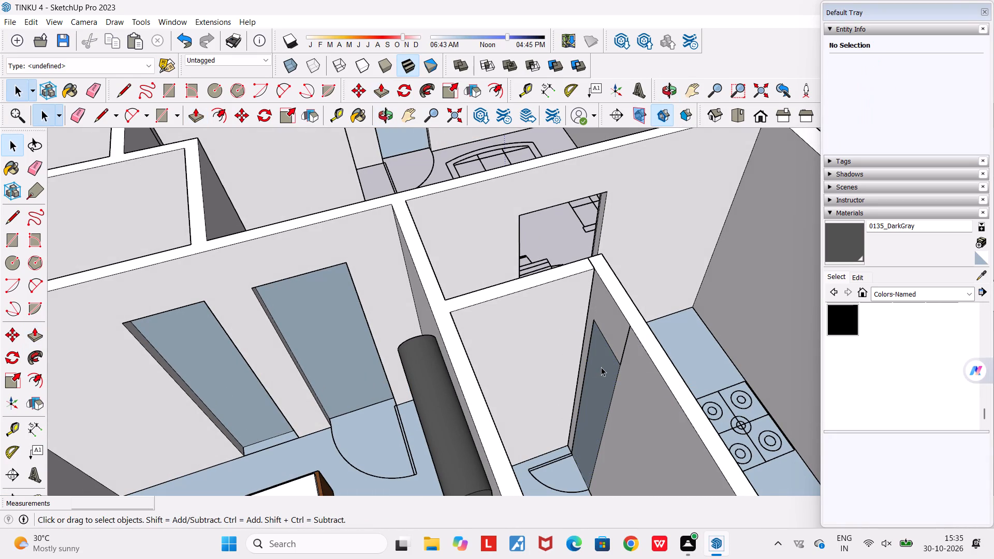
pyautogui.moveTo(575, 354); pyautogui.dragTo(326, 308, button='middle')
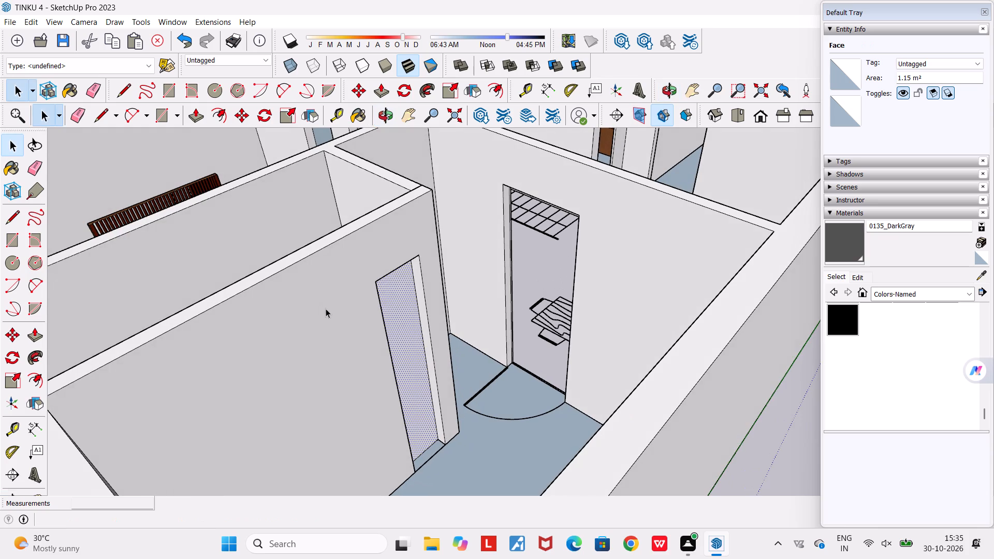
pyautogui.press('Delete')
# Examine the door openings and remaining door outlines across the whole house from raised oblique views.
pyautogui.scroll(-3, 326, 308)
pyautogui.moveTo(388, 343); pyautogui.dragTo(174, 401, button='middle')
pyautogui.scroll(-5, 174, 401)
pyautogui.moveTo(312, 267); pyautogui.dragTo(179, 262, button='middle')
pyautogui.scroll(-8, 179, 262)
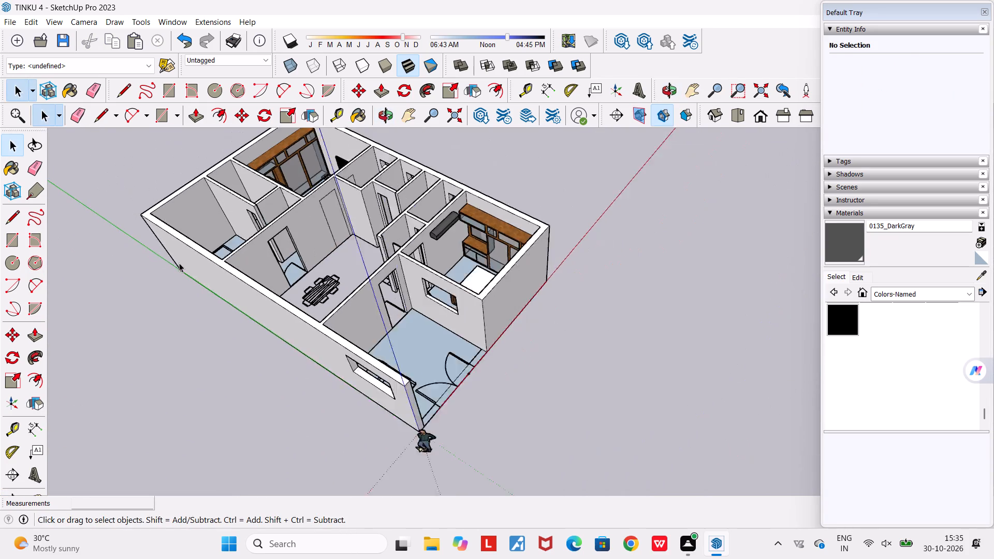
pyautogui.scroll(-3, 179, 263)
pyautogui.moveTo(255, 229); pyautogui.dragTo(444, 158, button='middle')
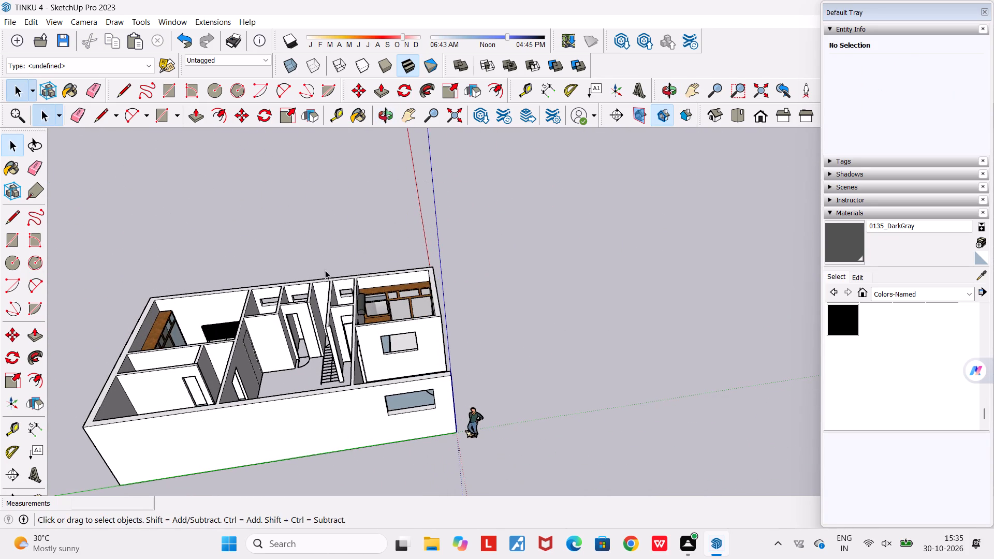
# Delete the leftover door face in the hall wall to open the doorway to the bedroom with the double bed.
pyautogui.scroll(11, 243, 334)
pyautogui.moveTo(252, 371); pyautogui.dragTo(183, 365, button='middle')
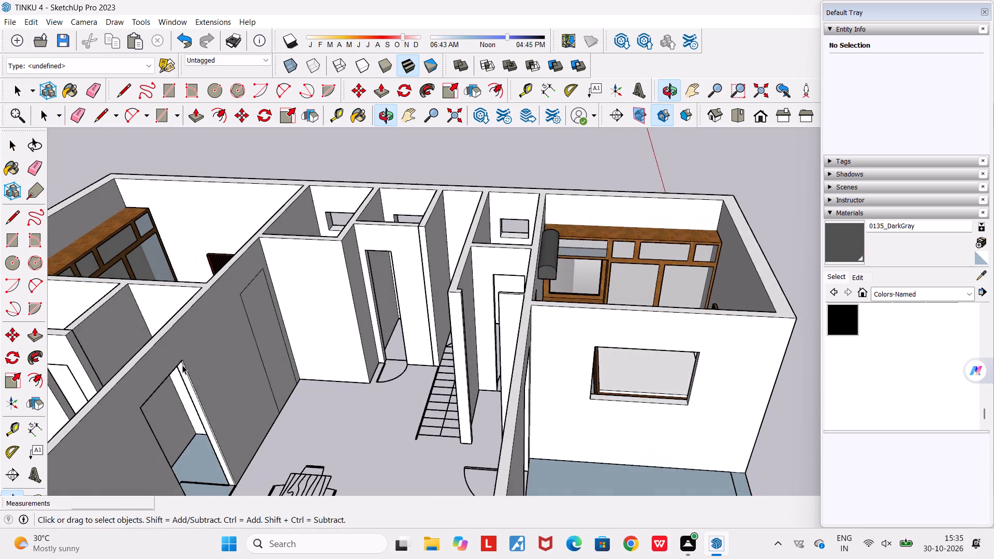
pyautogui.scroll(4, 241, 334)
pyautogui.click(266, 319)
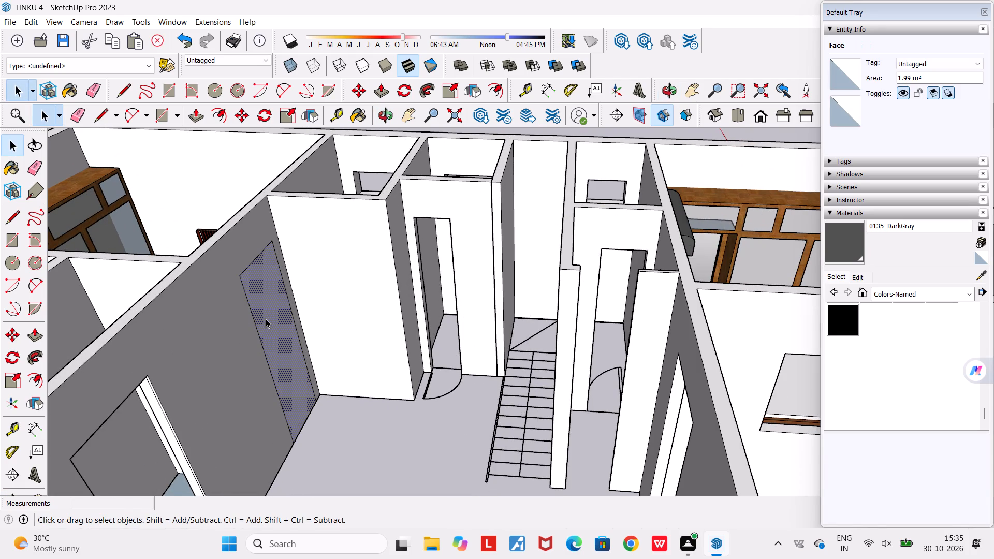
pyautogui.press('Delete')
# Examine the door openings, the hall and the floor undersides from above and below the house.
pyautogui.moveTo(266, 319); pyautogui.dragTo(561, 386, button='middle')
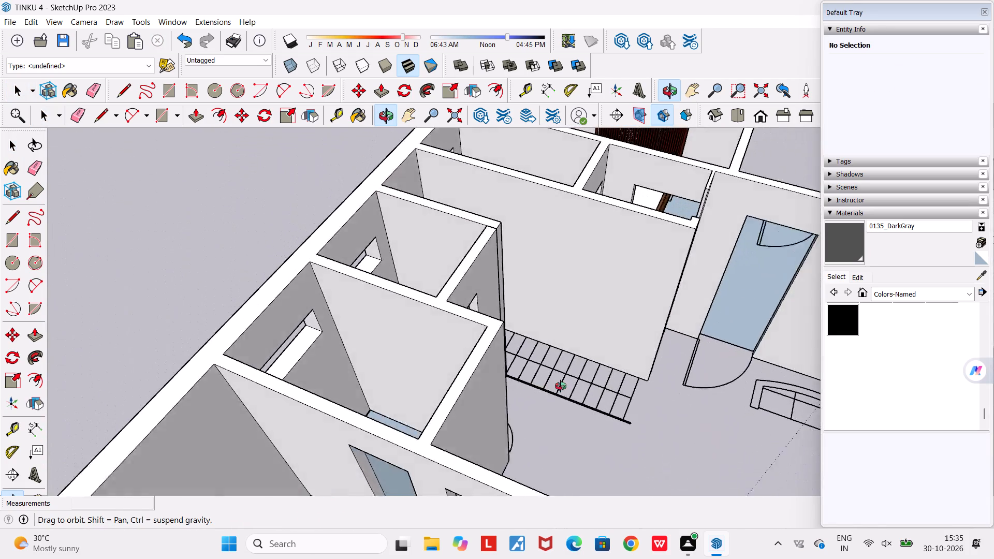
pyautogui.moveTo(561, 386); pyautogui.dragTo(196, 321, button='middle')
pyautogui.scroll(-2, 195, 321)
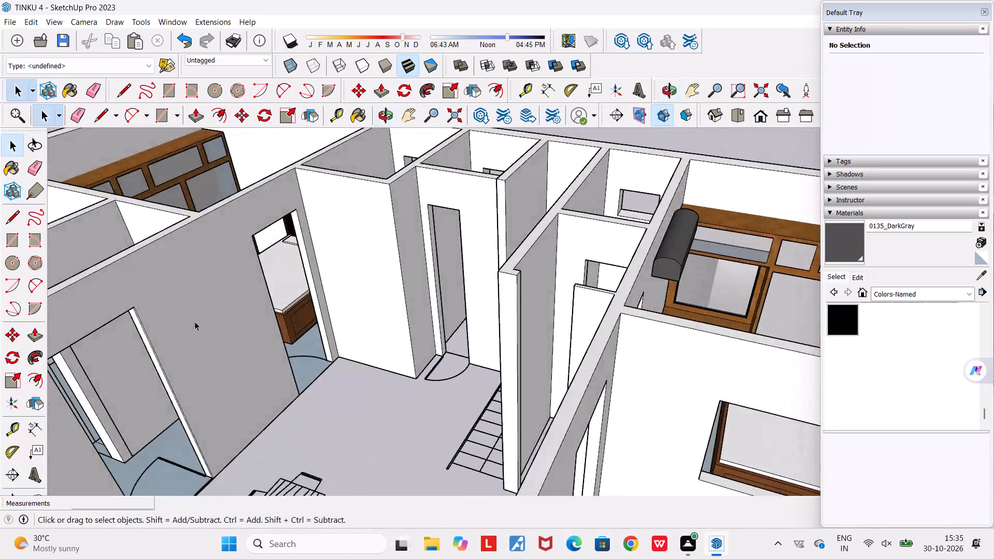
pyautogui.scroll(-9, 195, 321)
pyautogui.moveTo(348, 403); pyautogui.dragTo(377, 396, button='middle')
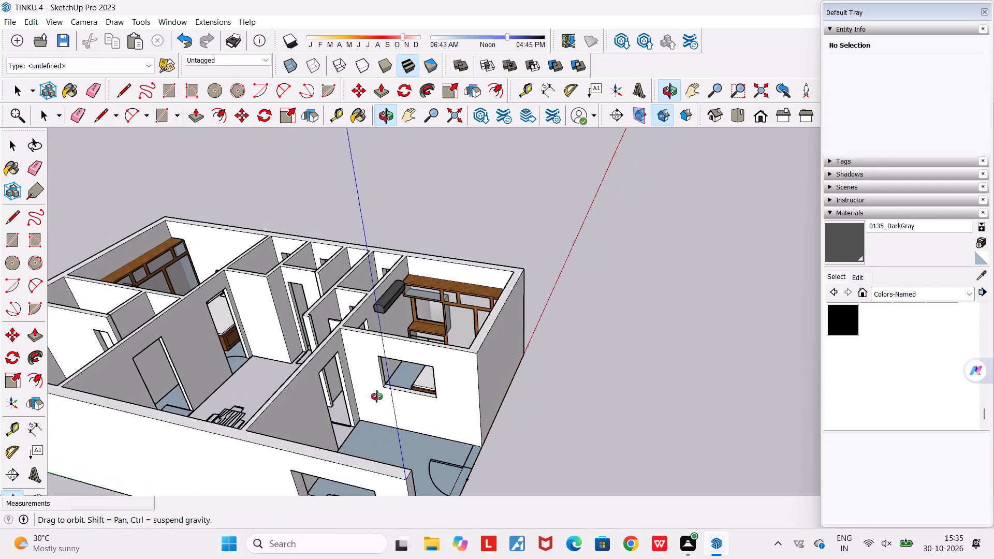
pyautogui.moveTo(377, 396); pyautogui.dragTo(508, 161, button='middle')
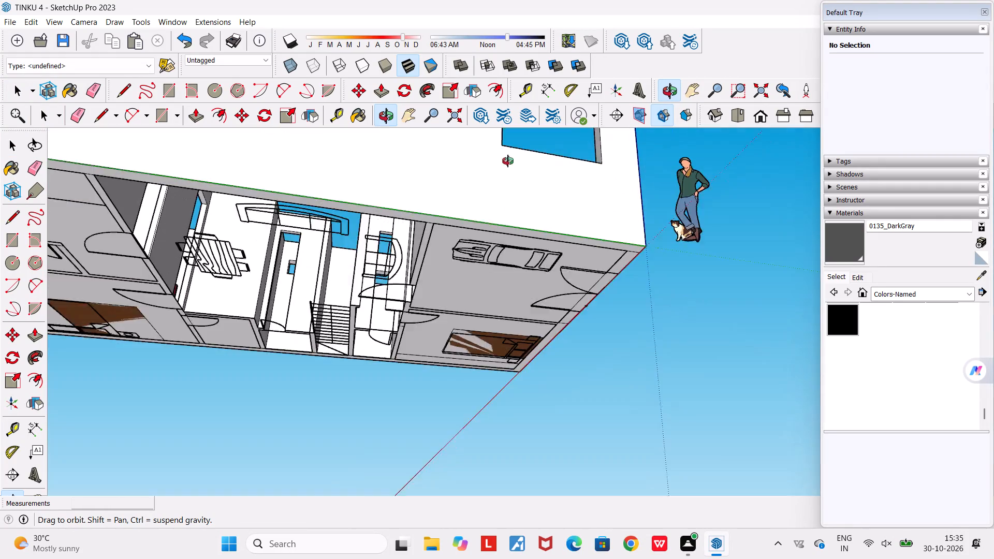
pyautogui.moveTo(508, 161); pyautogui.dragTo(491, 183, button='middle')
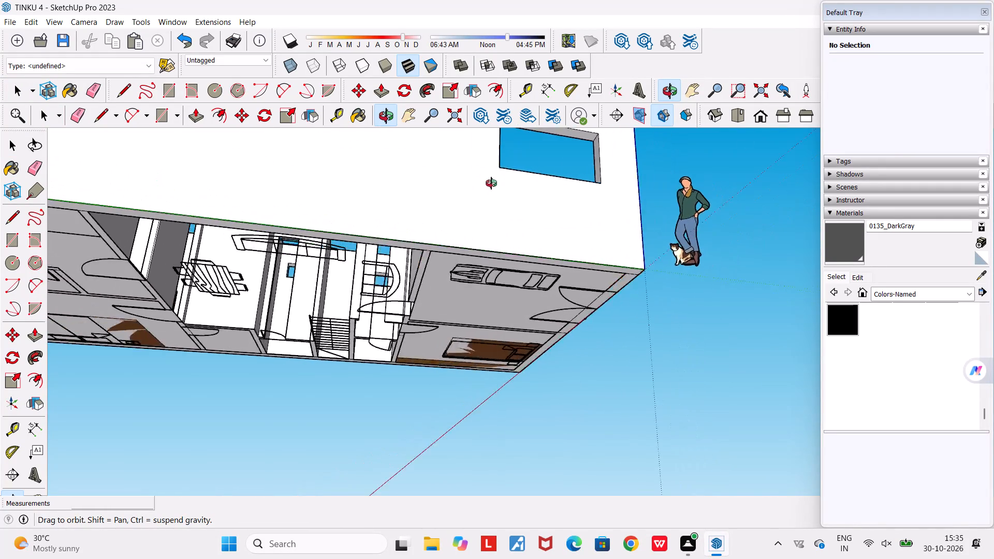
pyautogui.moveTo(491, 183); pyautogui.dragTo(616, 150, button='middle')
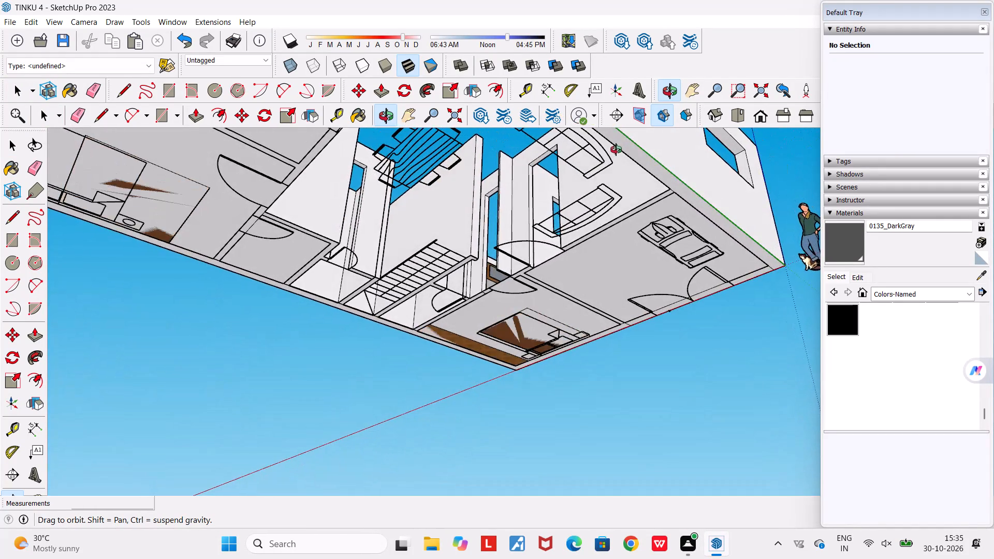
pyautogui.moveTo(616, 150); pyautogui.dragTo(441, 430, button='middle')
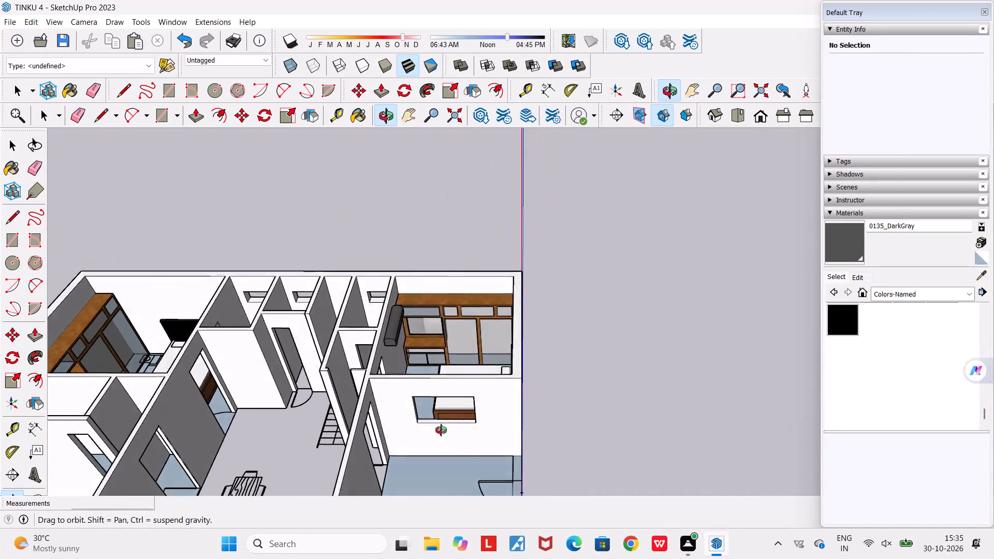
pyautogui.moveTo(441, 430); pyautogui.dragTo(447, 416, button='middle')
pyautogui.scroll(-11, 447, 416)
pyautogui.moveTo(358, 436); pyautogui.dragTo(196, 535, button='middle')
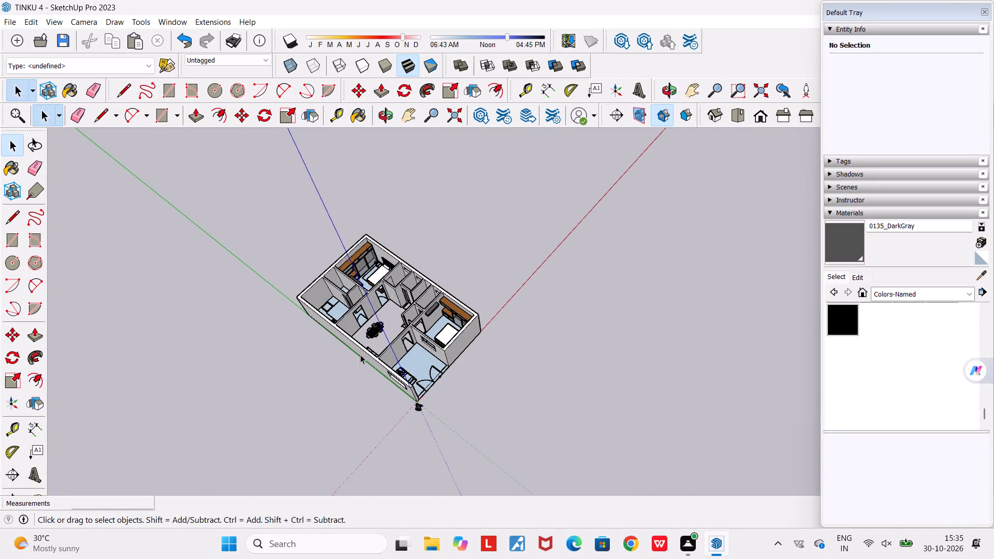
pyautogui.scroll(11, 389, 306)
pyautogui.scroll(1, 370, 364)
pyautogui.moveTo(370, 364); pyautogui.dragTo(290, 364, button='middle')
pyautogui.scroll(6, 372, 363)
pyautogui.click(373, 342)
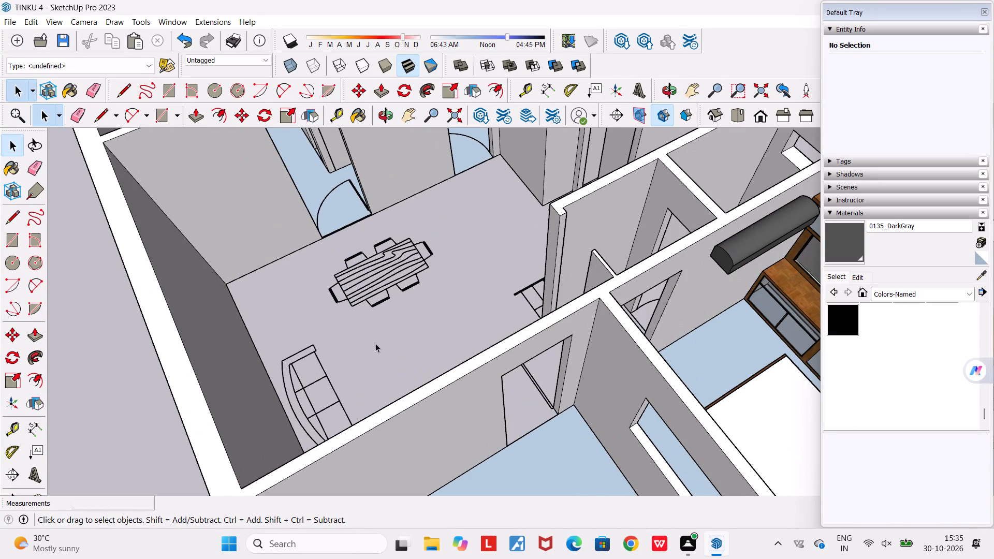
pyautogui.moveTo(377, 344); pyautogui.dragTo(772, 292, button='middle')
pyautogui.scroll(-5, 772, 292)
pyautogui.moveTo(695, 298); pyautogui.dragTo(545, 299, button='middle')
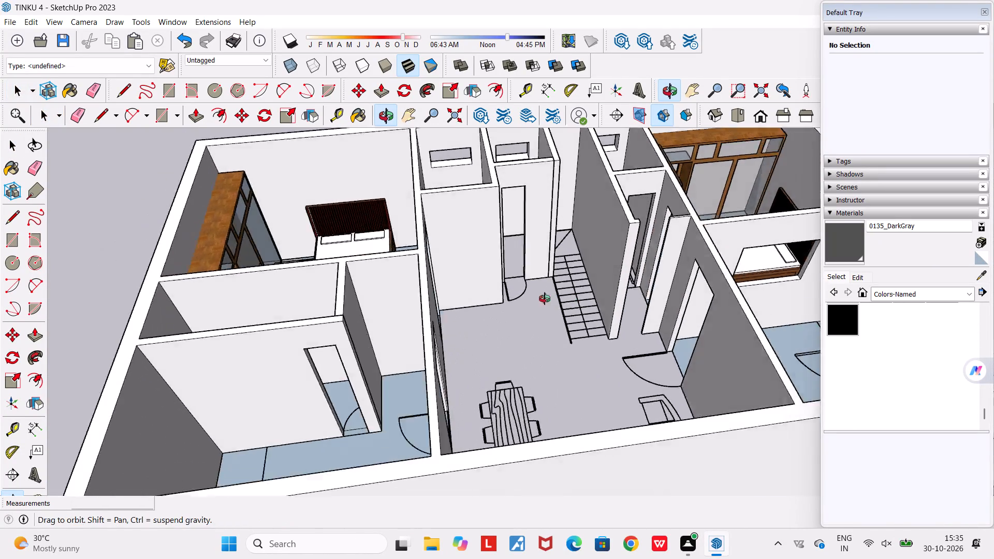
pyautogui.moveTo(545, 299); pyautogui.dragTo(519, 298, button='middle')
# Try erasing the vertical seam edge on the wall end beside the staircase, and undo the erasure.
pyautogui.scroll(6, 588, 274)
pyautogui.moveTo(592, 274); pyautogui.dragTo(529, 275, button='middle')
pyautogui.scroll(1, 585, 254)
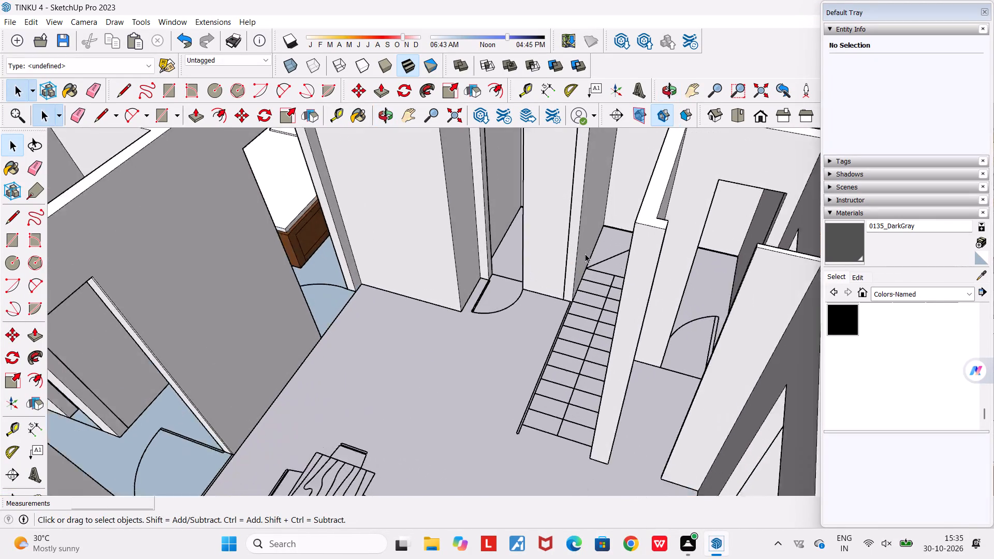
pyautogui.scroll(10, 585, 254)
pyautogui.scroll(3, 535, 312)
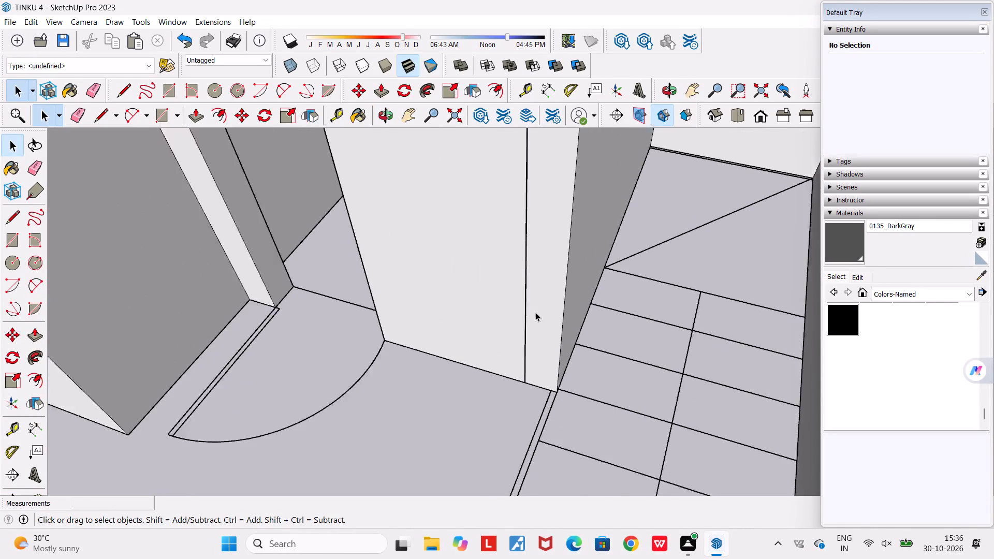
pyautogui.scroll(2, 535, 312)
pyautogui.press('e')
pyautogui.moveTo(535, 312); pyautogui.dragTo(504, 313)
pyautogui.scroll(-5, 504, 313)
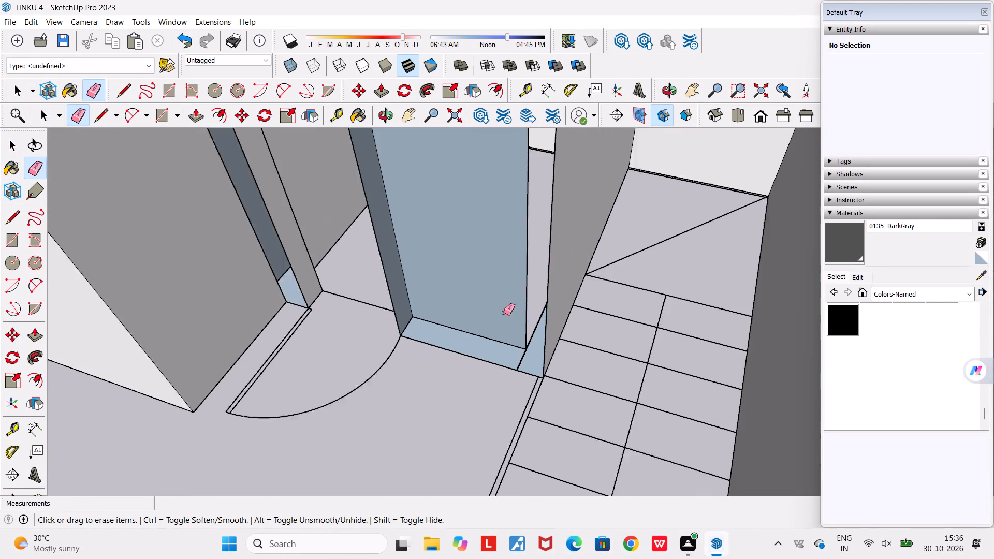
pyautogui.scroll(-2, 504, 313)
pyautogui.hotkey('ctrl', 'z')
# Draw a thin rectangle about 0.11 m long across the narrow gap in the wall tops beside the staircase.
pyautogui.scroll(-13, 504, 313)
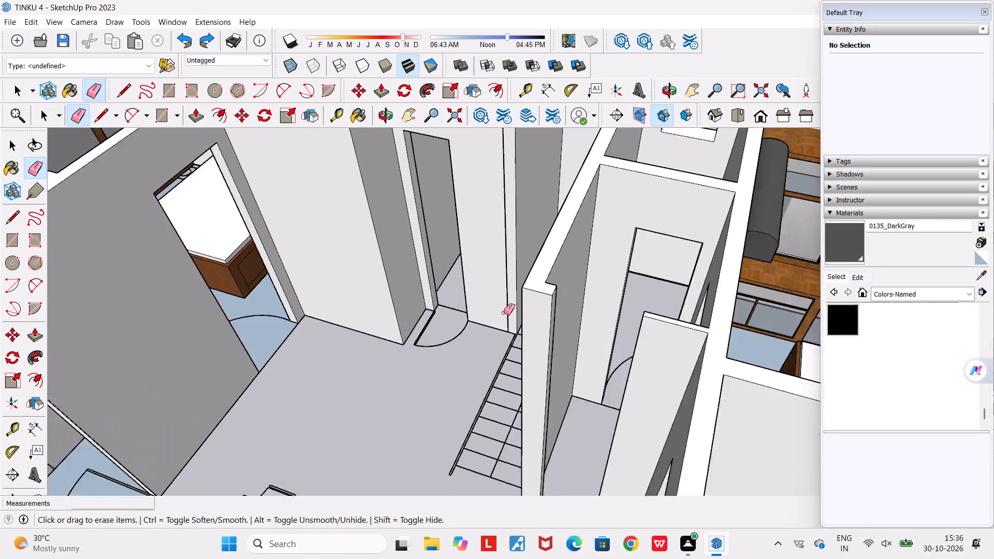
pyautogui.moveTo(490, 238); pyautogui.dragTo(649, 334, button='middle')
pyautogui.scroll(3, 478, 226)
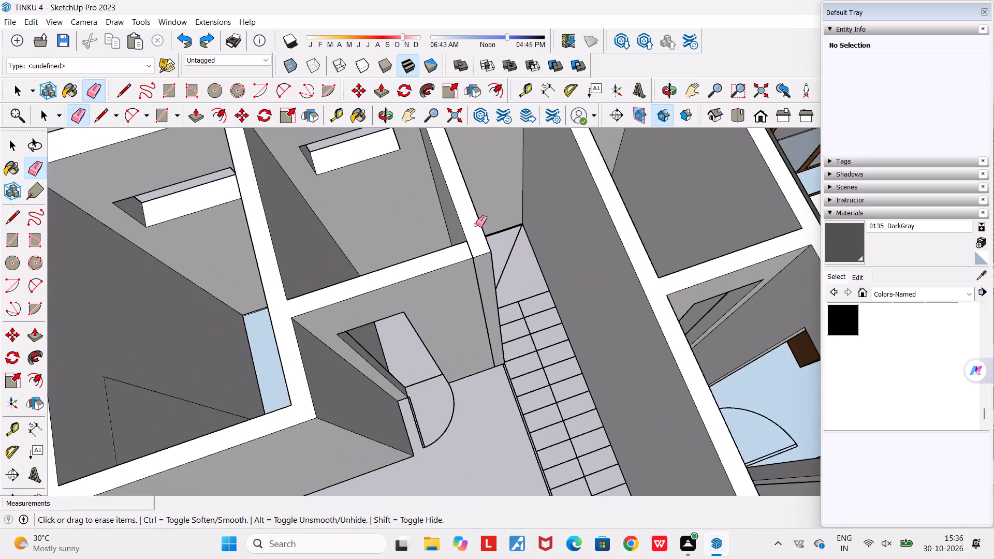
pyautogui.scroll(20, 476, 225)
pyautogui.scroll(12, 476, 225)
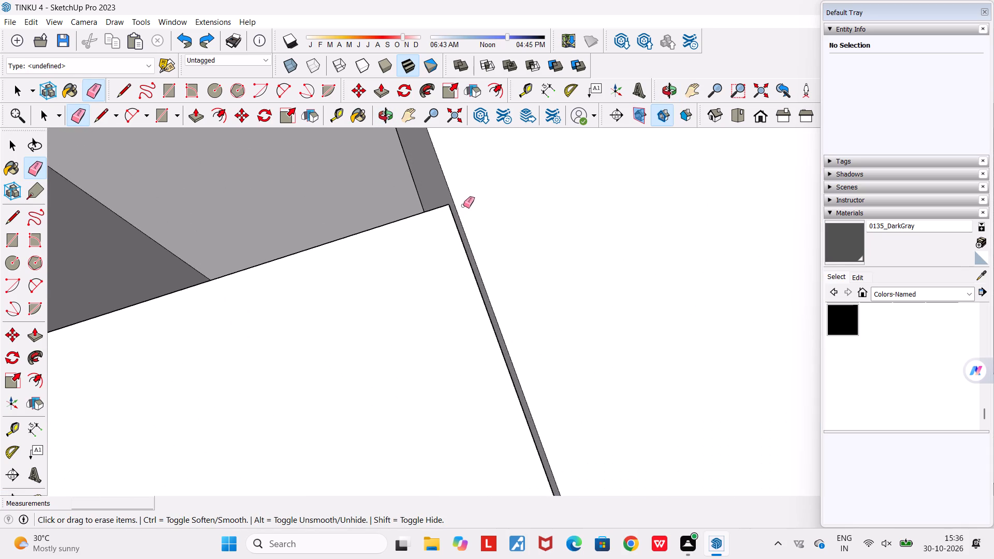
pyautogui.scroll(9, 463, 205)
pyautogui.press('space')
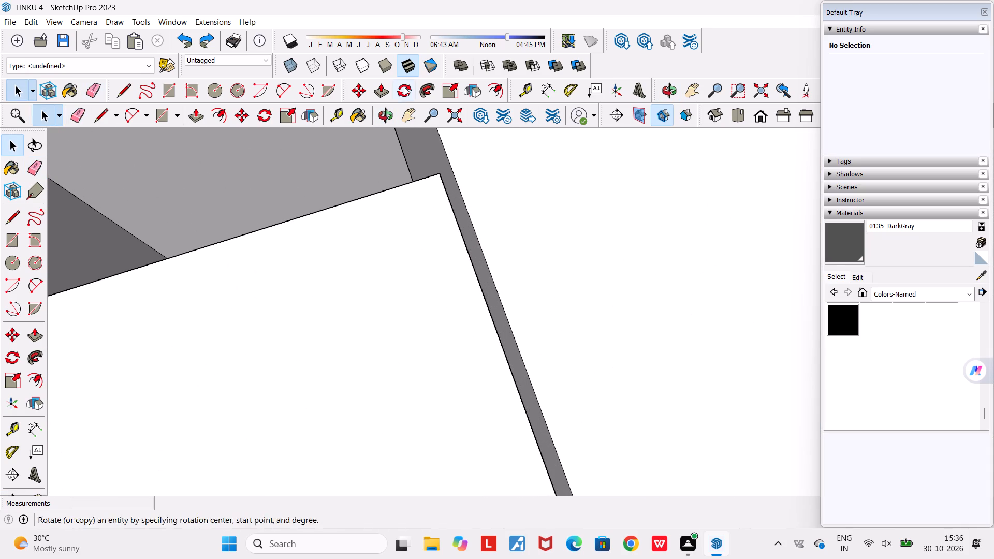
pyautogui.click(174, 97)
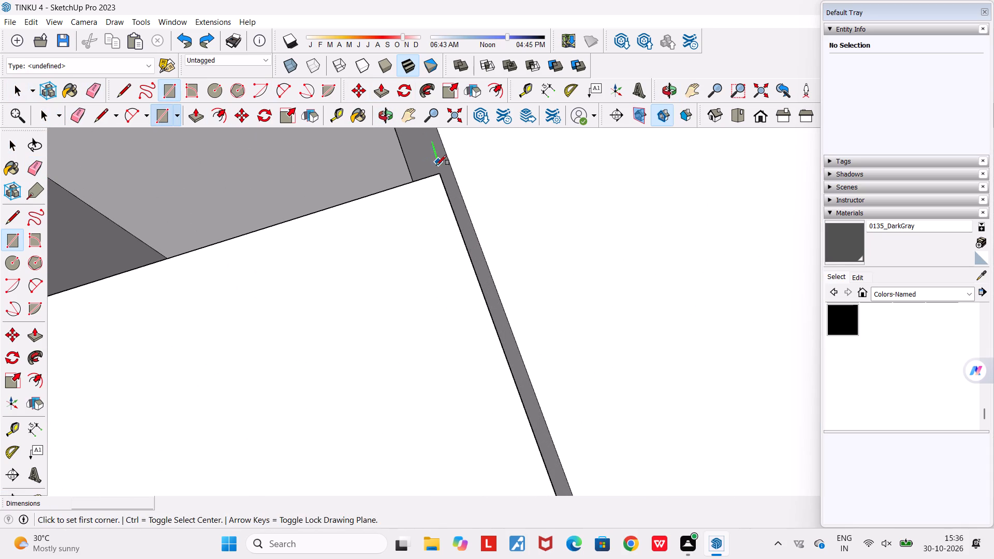
pyautogui.click(441, 172)
pyautogui.scroll(-7, 457, 182)
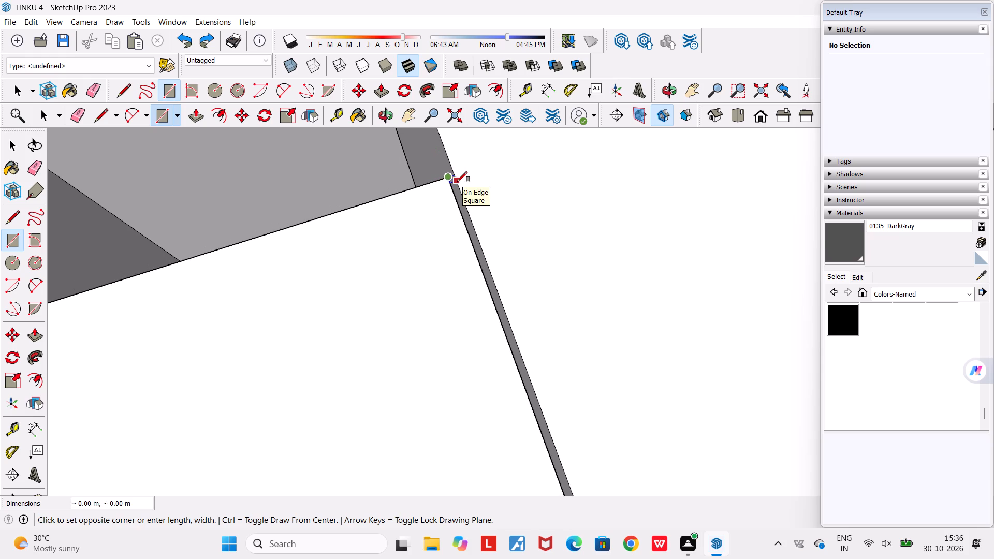
pyautogui.scroll(-11, 457, 182)
pyautogui.scroll(10, 533, 357)
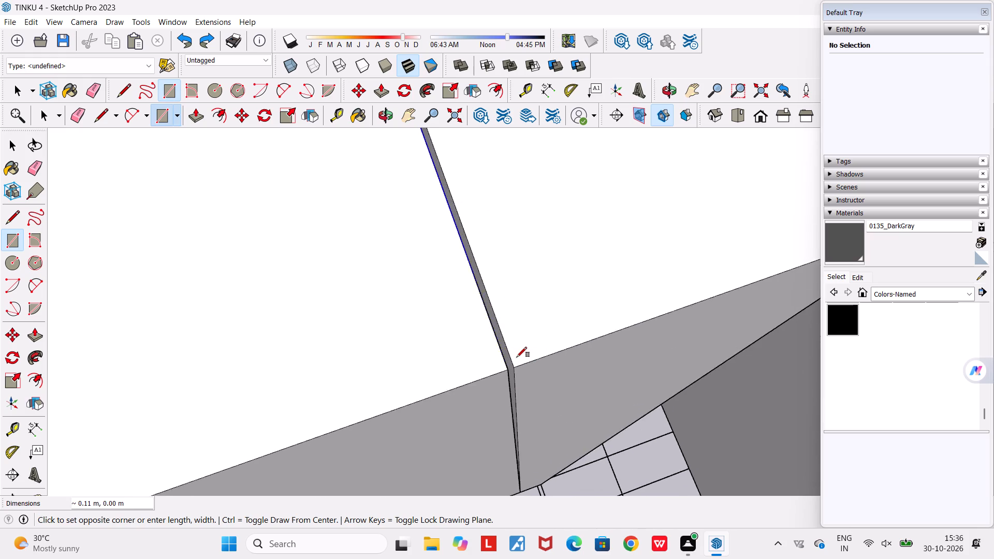
pyautogui.scroll(16, 517, 357)
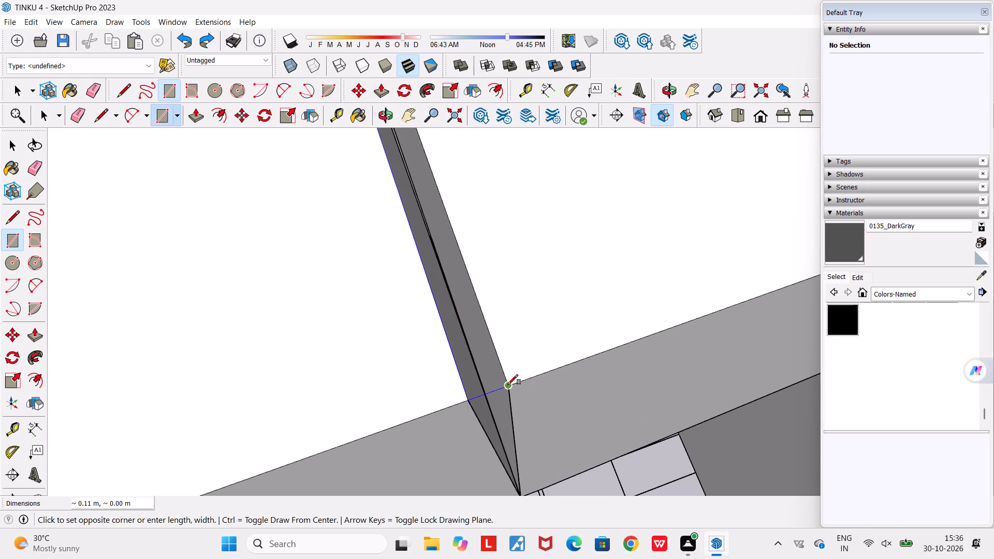
pyautogui.click(508, 385)
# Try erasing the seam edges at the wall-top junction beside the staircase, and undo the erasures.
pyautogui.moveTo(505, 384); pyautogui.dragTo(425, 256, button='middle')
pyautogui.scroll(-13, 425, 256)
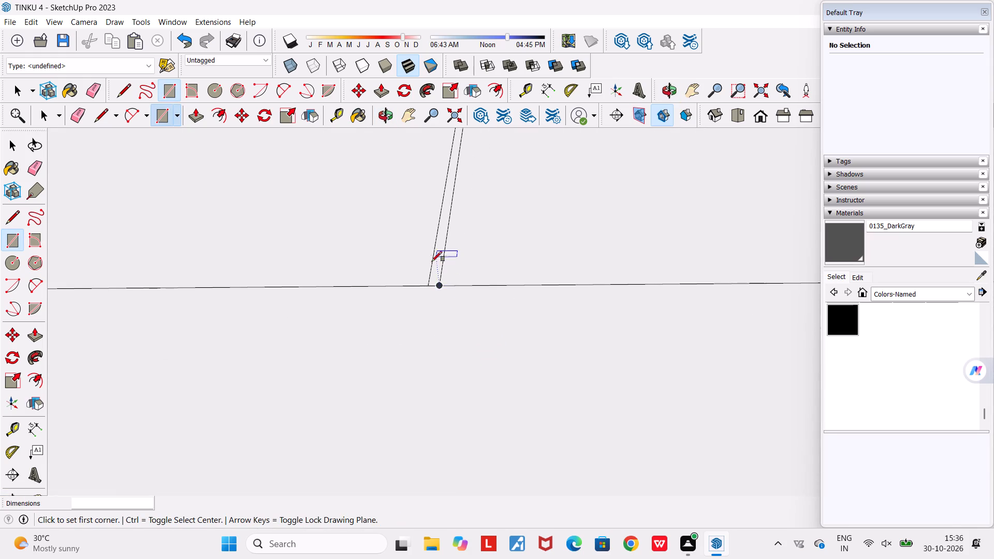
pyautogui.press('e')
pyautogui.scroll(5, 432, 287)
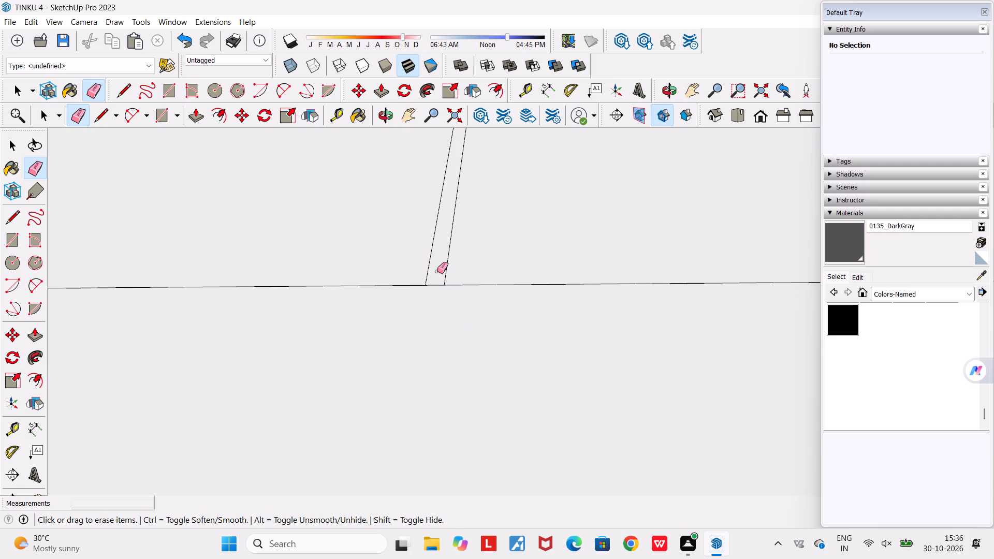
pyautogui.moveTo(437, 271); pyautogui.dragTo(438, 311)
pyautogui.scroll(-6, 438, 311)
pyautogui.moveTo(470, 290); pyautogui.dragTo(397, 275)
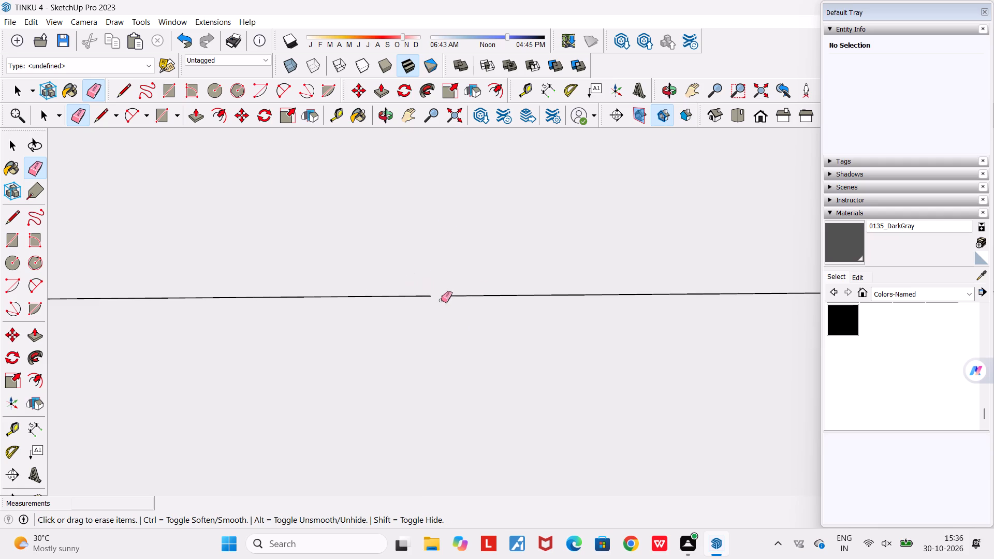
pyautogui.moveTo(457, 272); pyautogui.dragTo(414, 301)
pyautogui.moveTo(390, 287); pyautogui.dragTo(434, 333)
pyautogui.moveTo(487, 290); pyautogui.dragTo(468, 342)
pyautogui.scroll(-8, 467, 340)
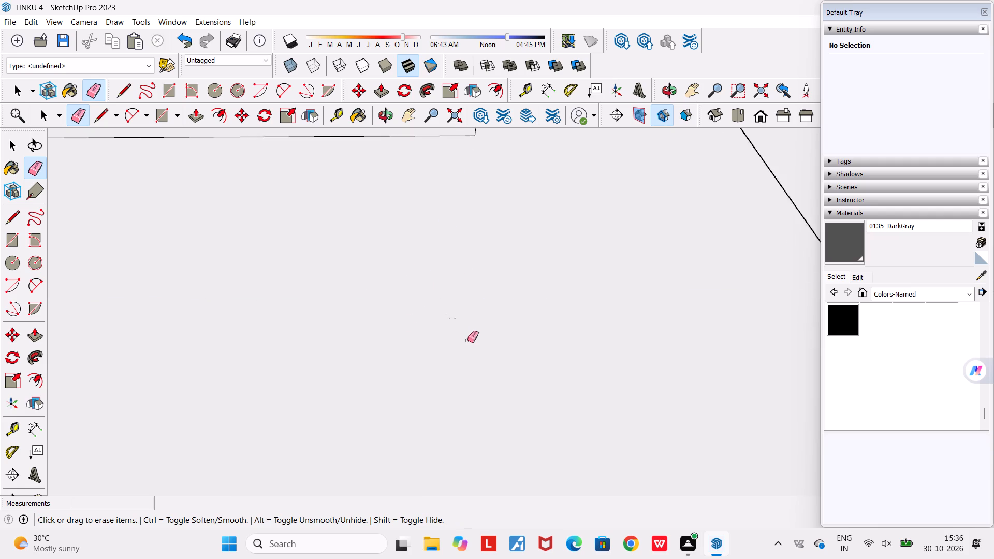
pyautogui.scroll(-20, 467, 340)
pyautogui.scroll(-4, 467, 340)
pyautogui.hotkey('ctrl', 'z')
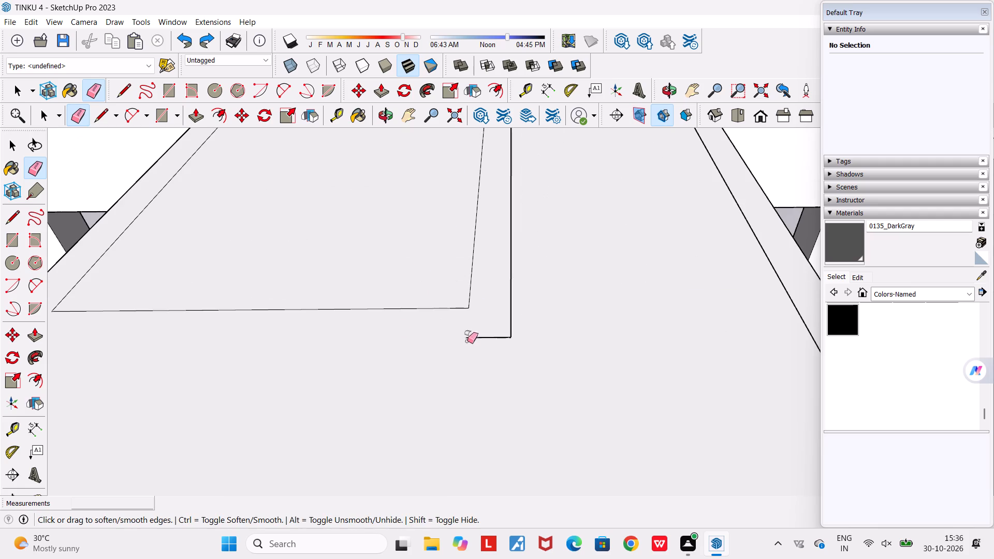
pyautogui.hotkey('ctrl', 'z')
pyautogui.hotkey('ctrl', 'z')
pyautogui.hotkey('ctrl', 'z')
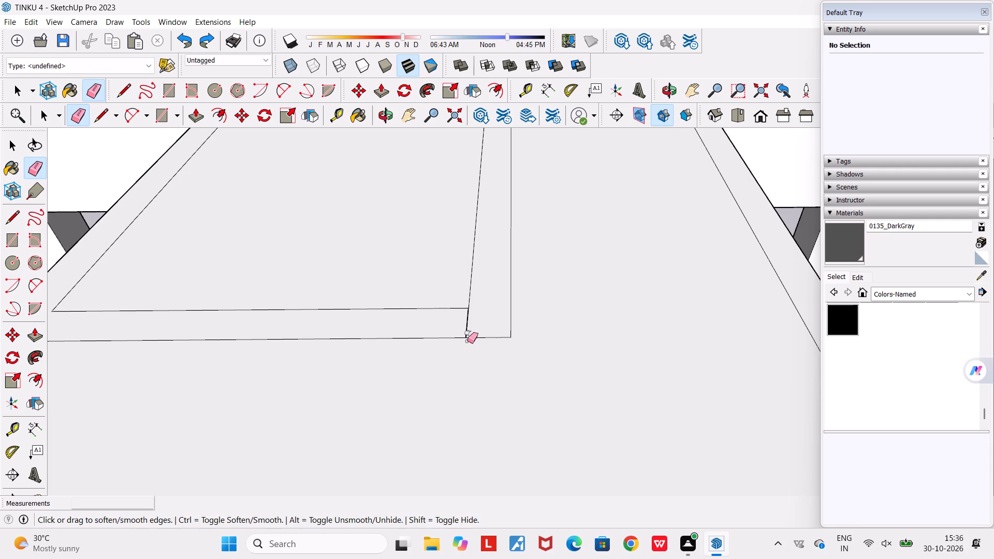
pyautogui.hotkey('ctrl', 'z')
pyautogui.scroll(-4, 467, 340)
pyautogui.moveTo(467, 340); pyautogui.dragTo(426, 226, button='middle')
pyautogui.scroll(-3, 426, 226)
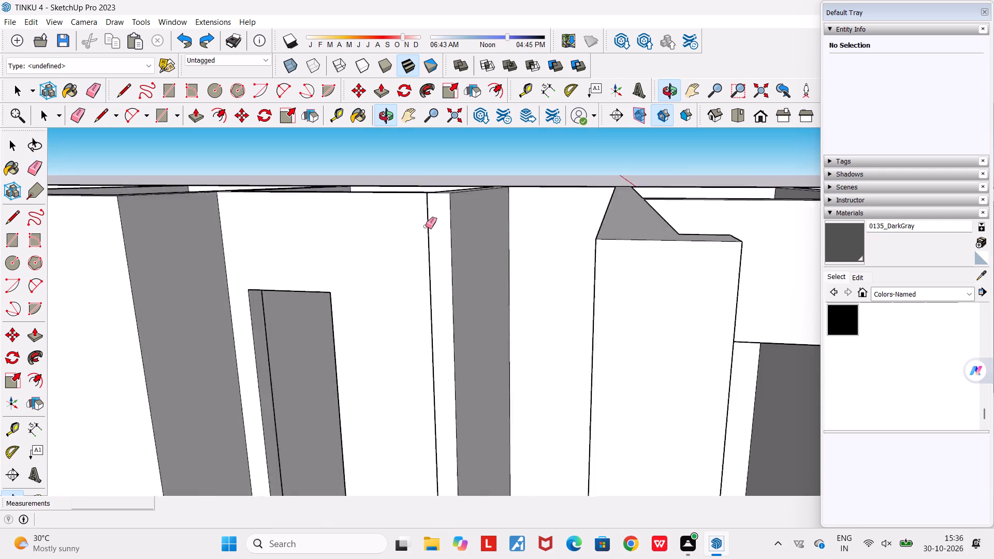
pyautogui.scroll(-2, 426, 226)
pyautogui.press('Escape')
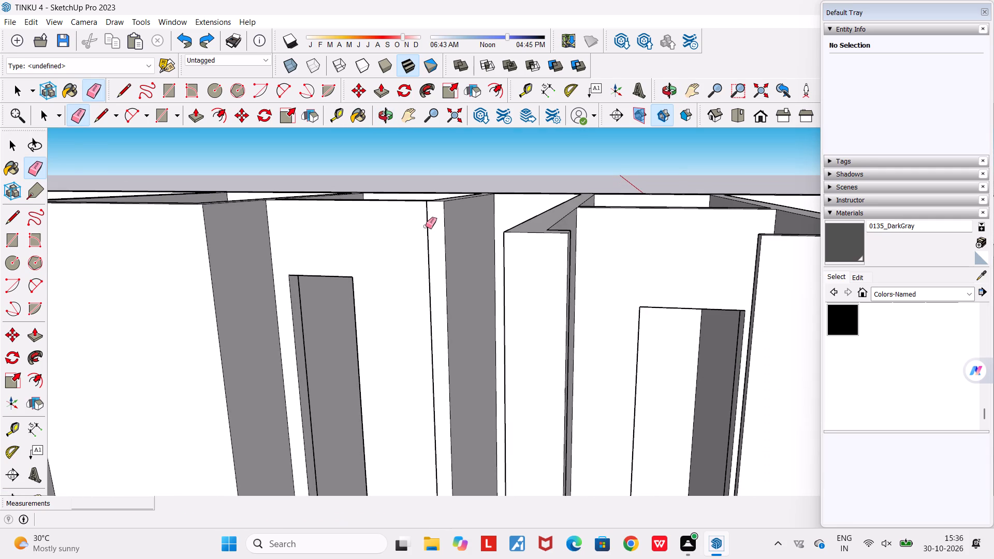
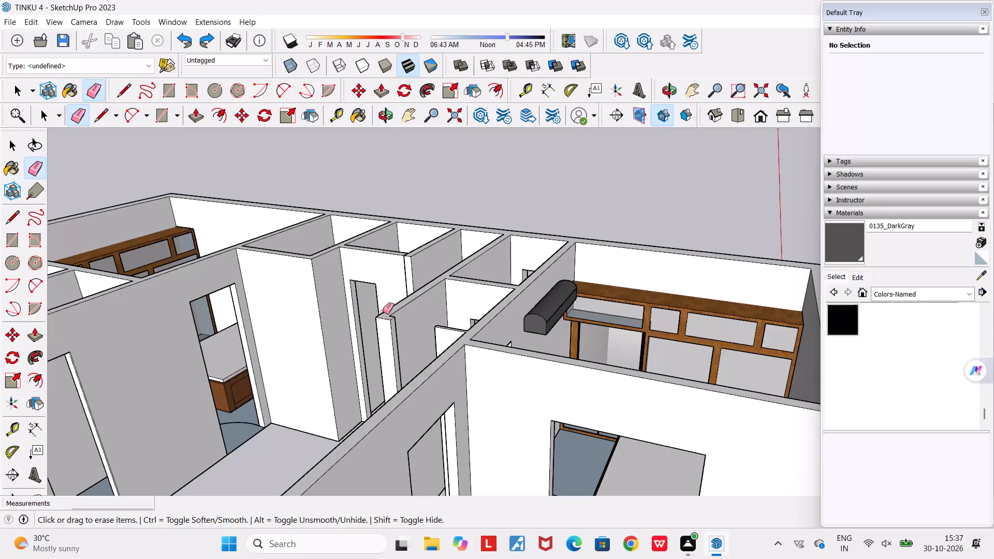
# Examine the whole house from the front, the car porch side and the long outer wall with the small windows.
pyautogui.moveTo(458, 357); pyautogui.dragTo(404, 357, button='middle')
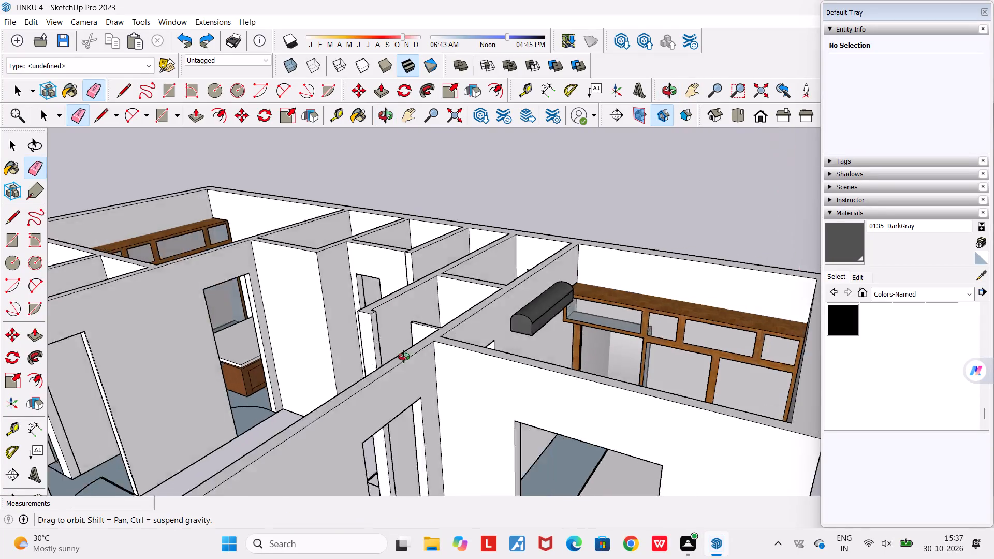
pyautogui.moveTo(404, 357); pyautogui.dragTo(333, 359, button='middle')
pyautogui.scroll(-6, 333, 359)
pyautogui.scroll(-2, 382, 392)
pyautogui.moveTo(438, 442); pyautogui.dragTo(551, 414, button='middle')
pyautogui.scroll(-3, 551, 415)
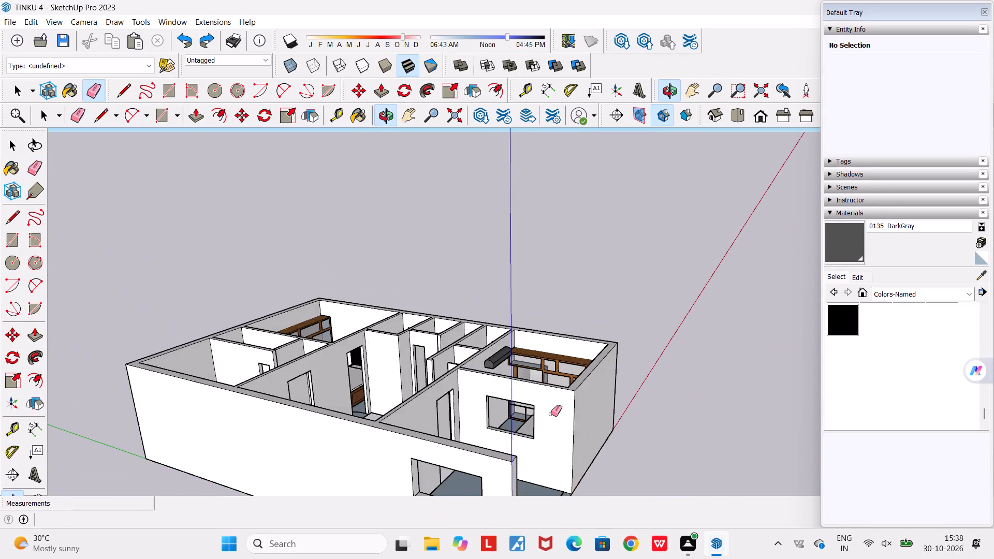
pyautogui.scroll(-5, 551, 414)
pyautogui.moveTo(545, 416); pyautogui.dragTo(282, 399, button='middle')
pyautogui.scroll(5, 400, 449)
pyautogui.moveTo(419, 466); pyautogui.dragTo(345, 489, button='middle')
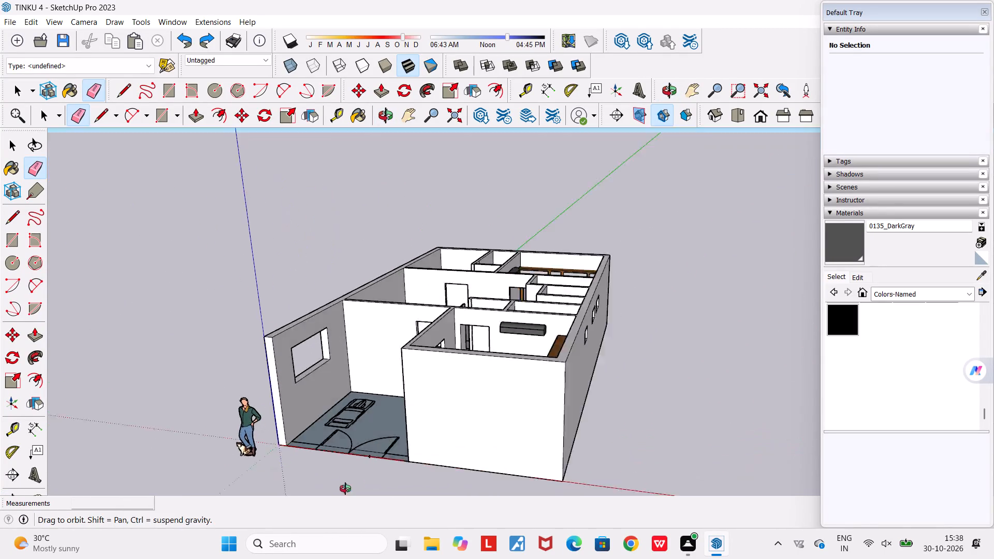
pyautogui.moveTo(345, 489); pyautogui.dragTo(281, 492, button='middle')
pyautogui.scroll(6, 297, 433)
pyautogui.moveTo(342, 462); pyautogui.dragTo(245, 497, button='middle')
pyautogui.scroll(-5, 431, 441)
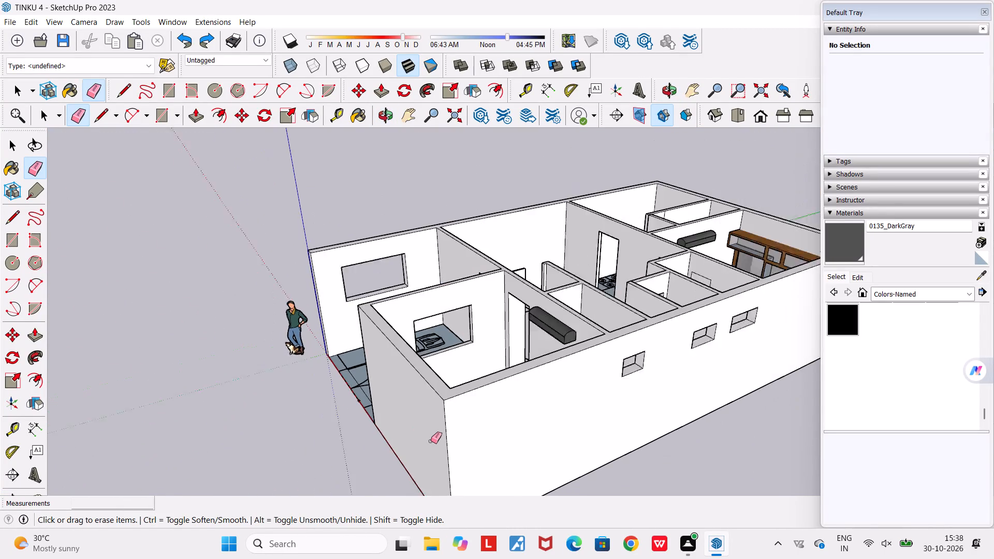
pyautogui.scroll(-2, 431, 441)
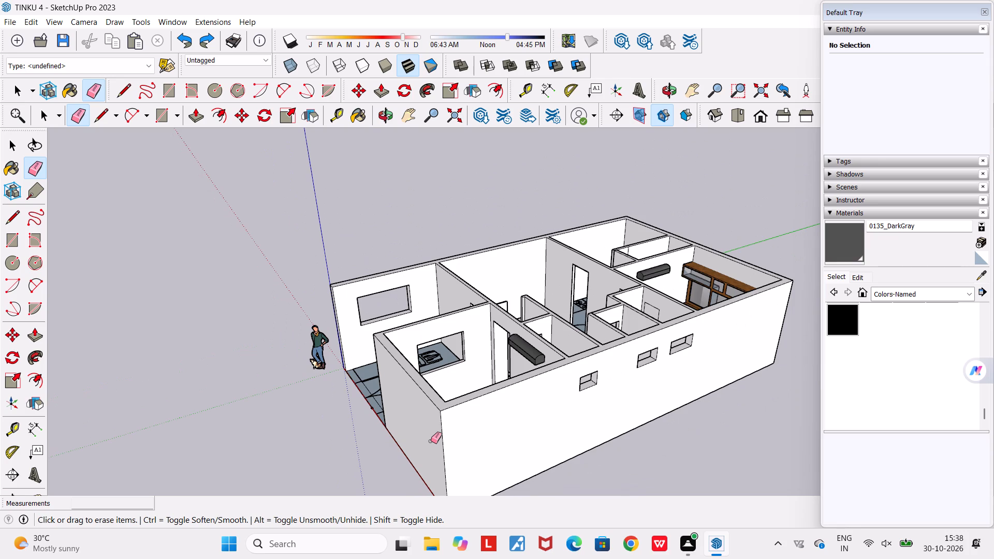
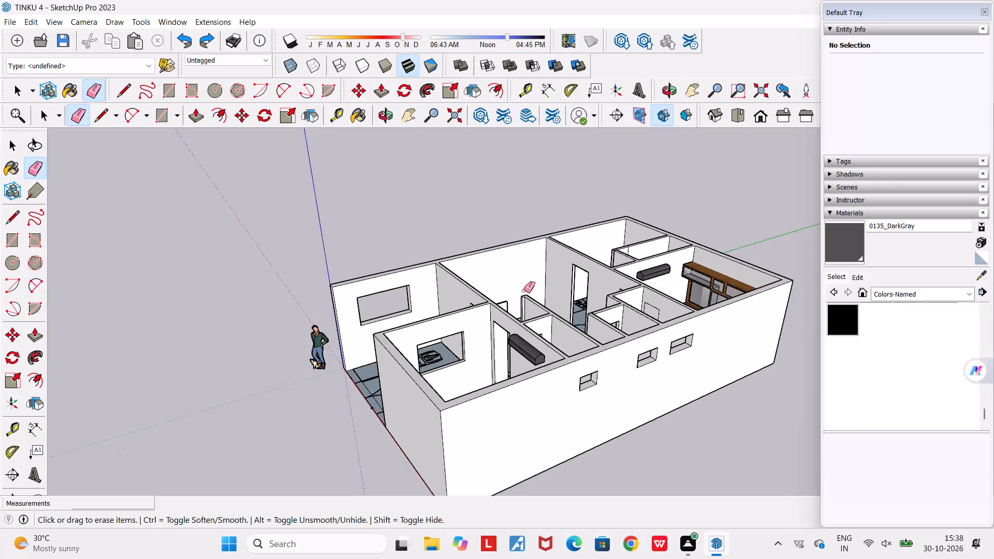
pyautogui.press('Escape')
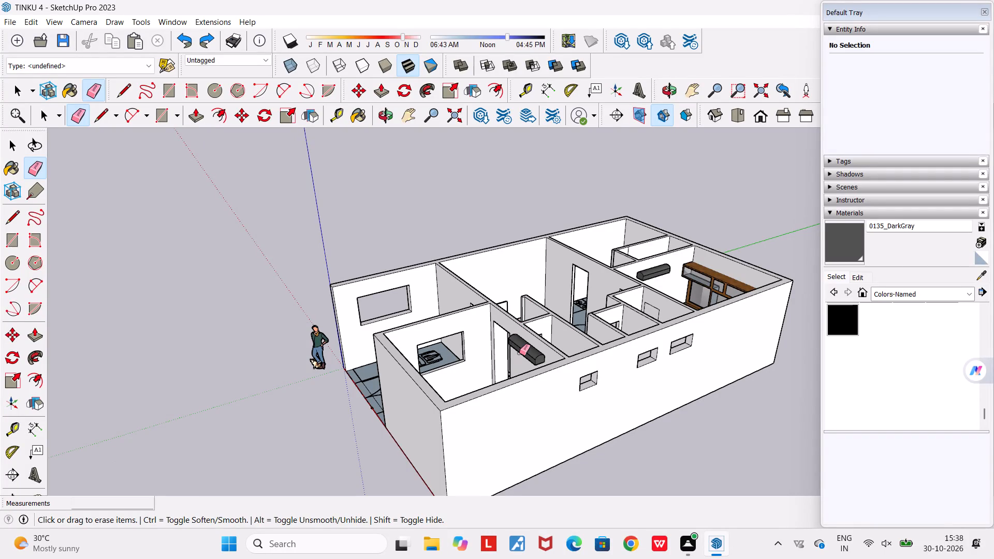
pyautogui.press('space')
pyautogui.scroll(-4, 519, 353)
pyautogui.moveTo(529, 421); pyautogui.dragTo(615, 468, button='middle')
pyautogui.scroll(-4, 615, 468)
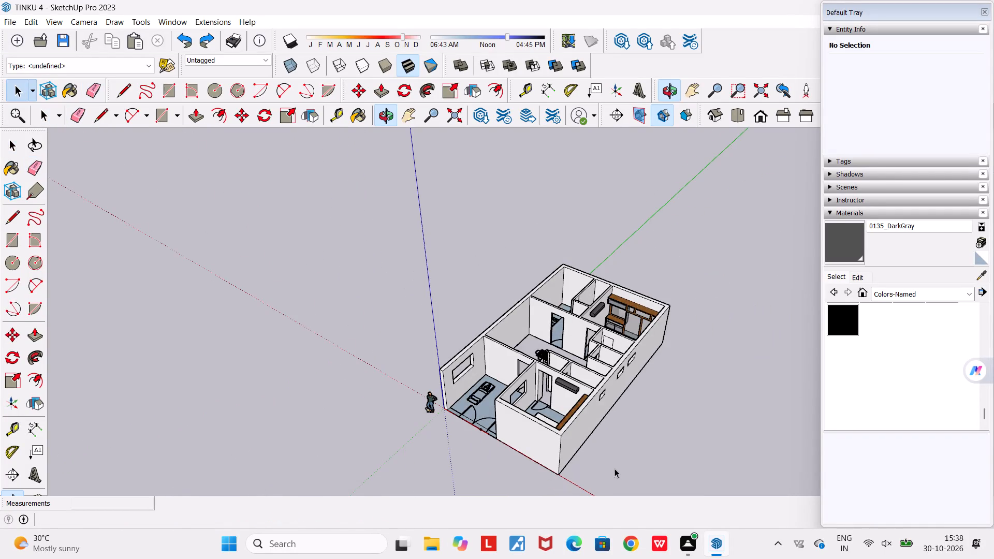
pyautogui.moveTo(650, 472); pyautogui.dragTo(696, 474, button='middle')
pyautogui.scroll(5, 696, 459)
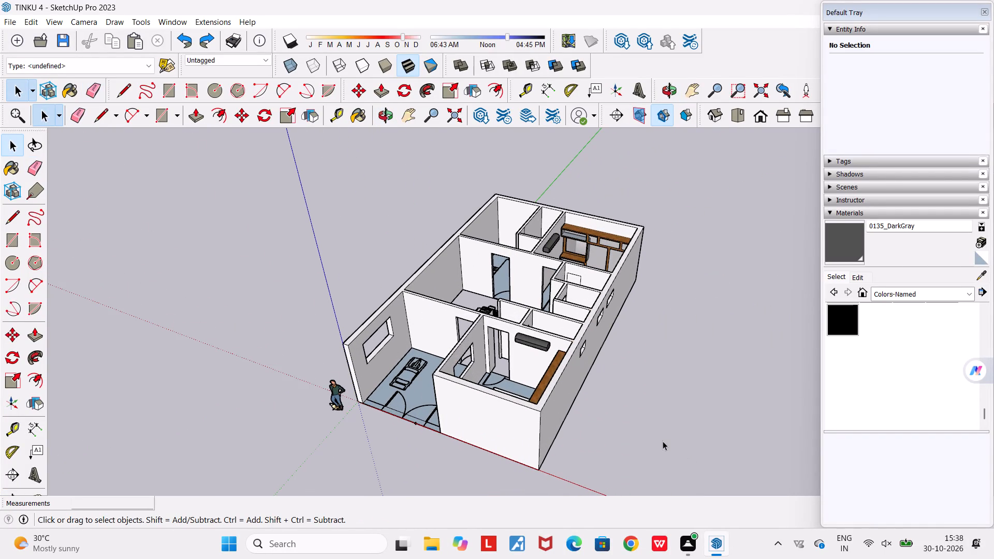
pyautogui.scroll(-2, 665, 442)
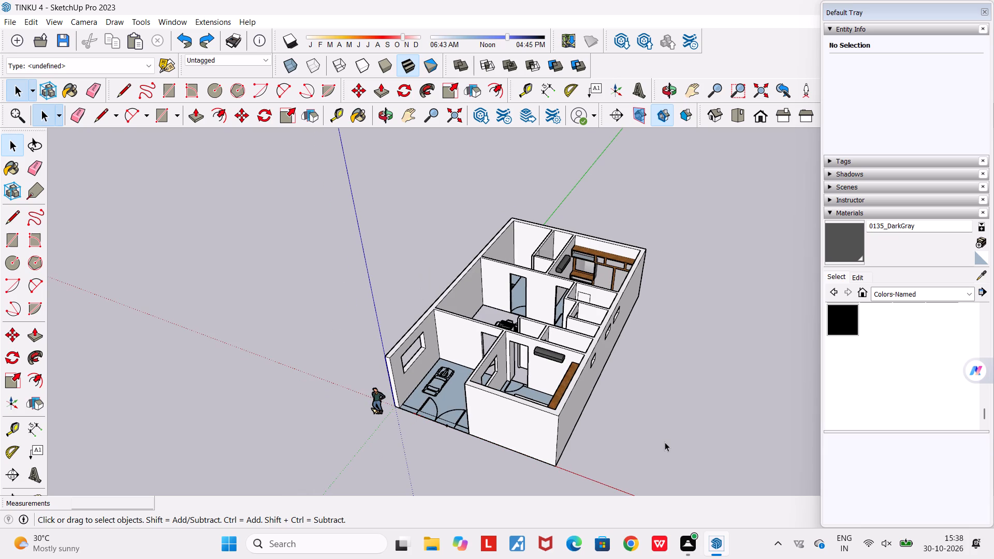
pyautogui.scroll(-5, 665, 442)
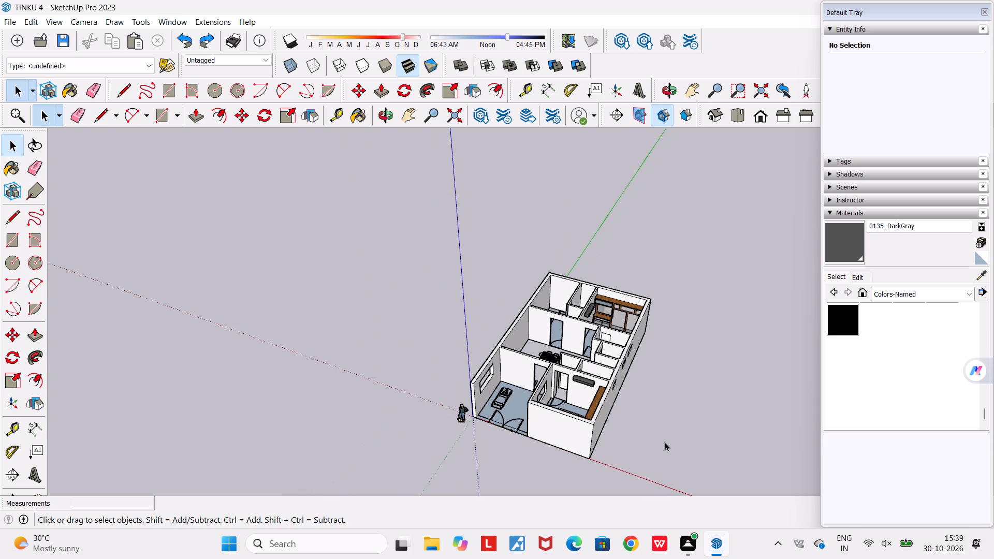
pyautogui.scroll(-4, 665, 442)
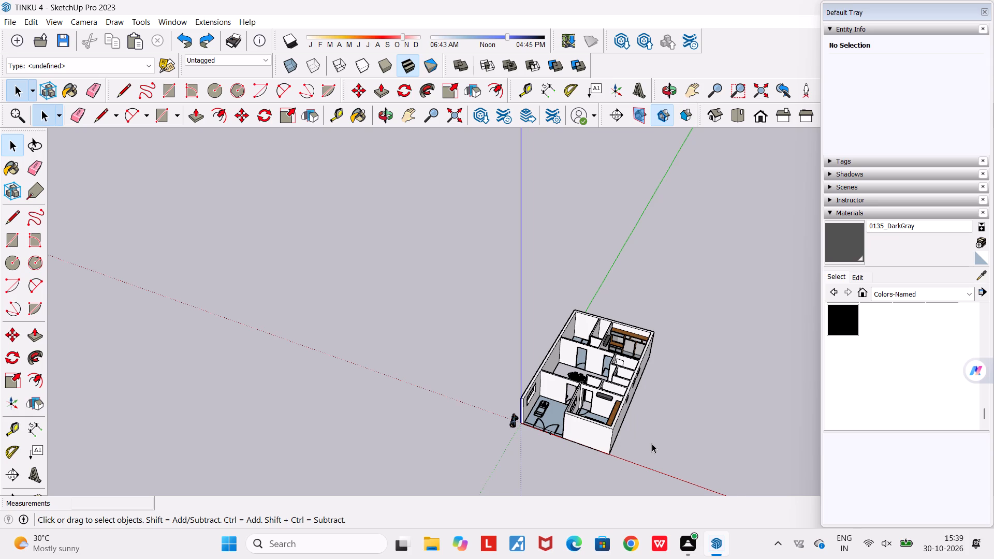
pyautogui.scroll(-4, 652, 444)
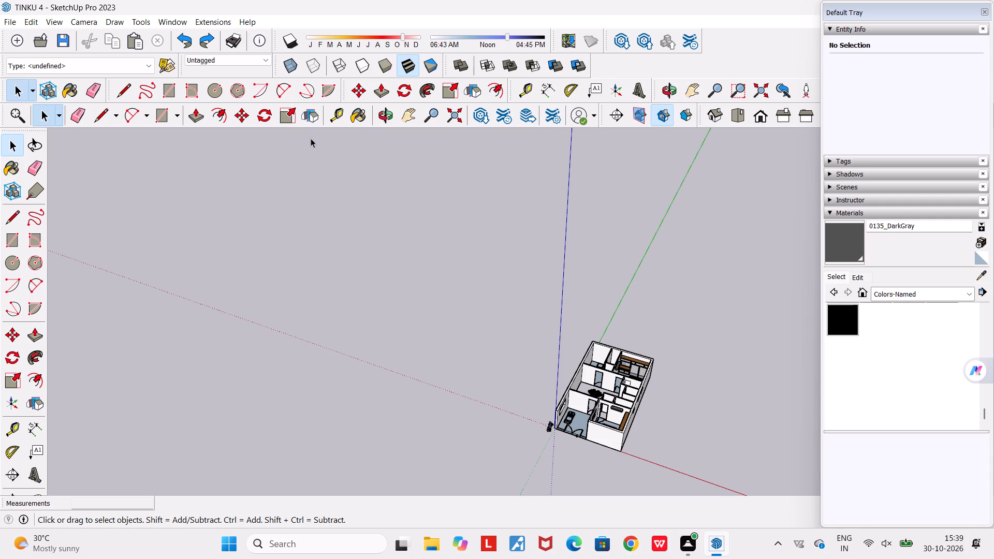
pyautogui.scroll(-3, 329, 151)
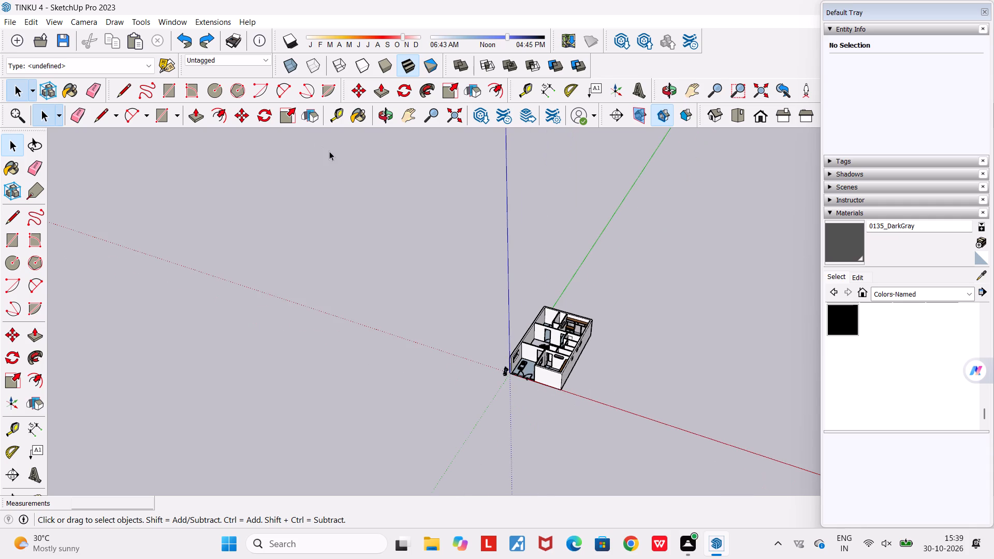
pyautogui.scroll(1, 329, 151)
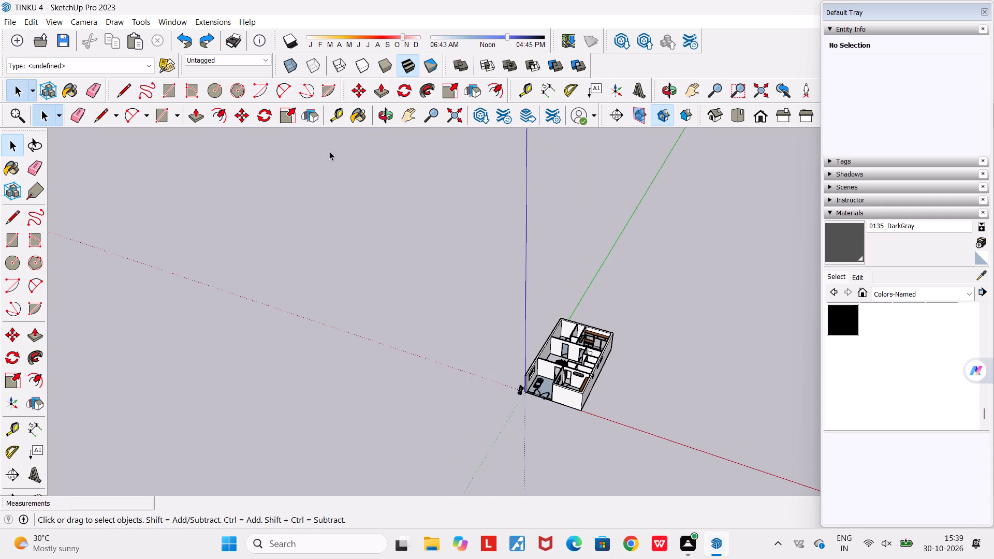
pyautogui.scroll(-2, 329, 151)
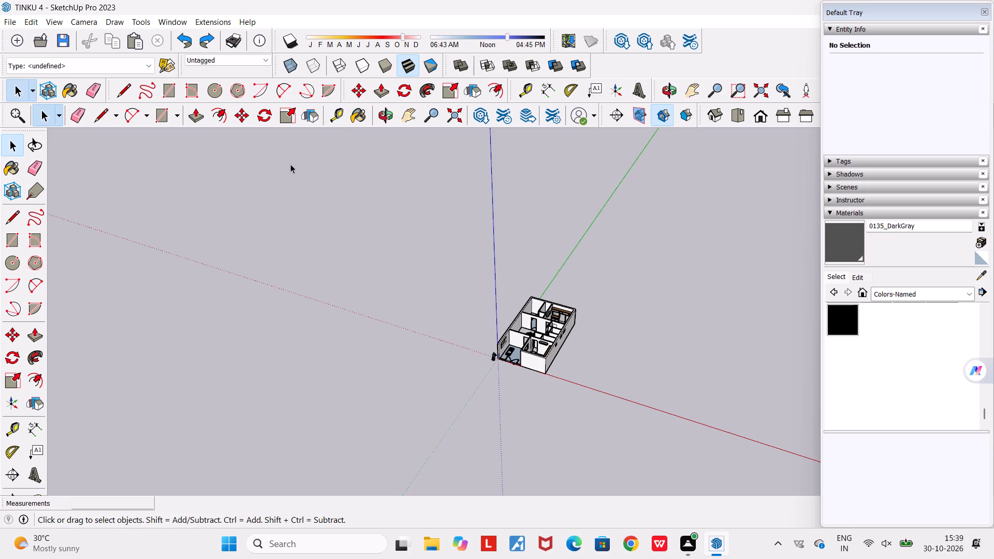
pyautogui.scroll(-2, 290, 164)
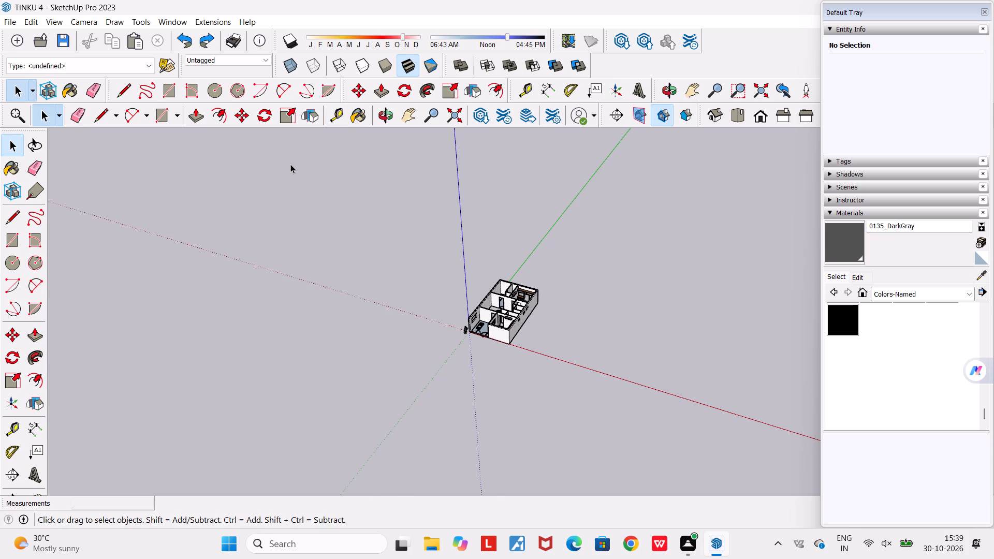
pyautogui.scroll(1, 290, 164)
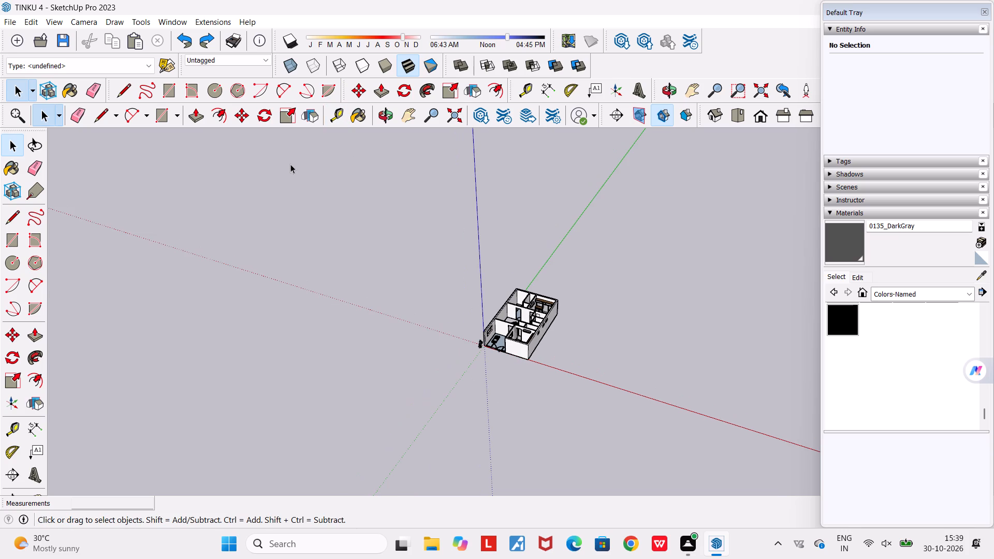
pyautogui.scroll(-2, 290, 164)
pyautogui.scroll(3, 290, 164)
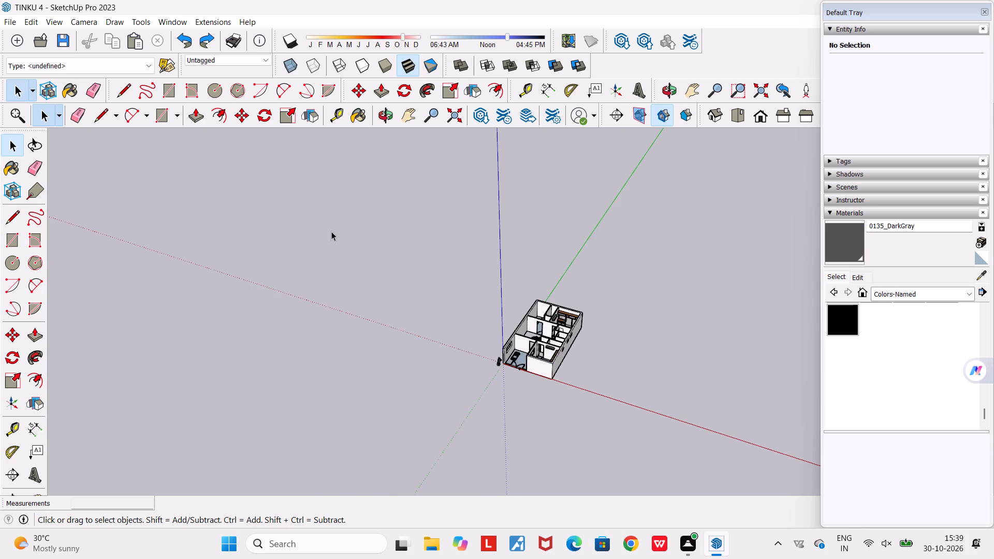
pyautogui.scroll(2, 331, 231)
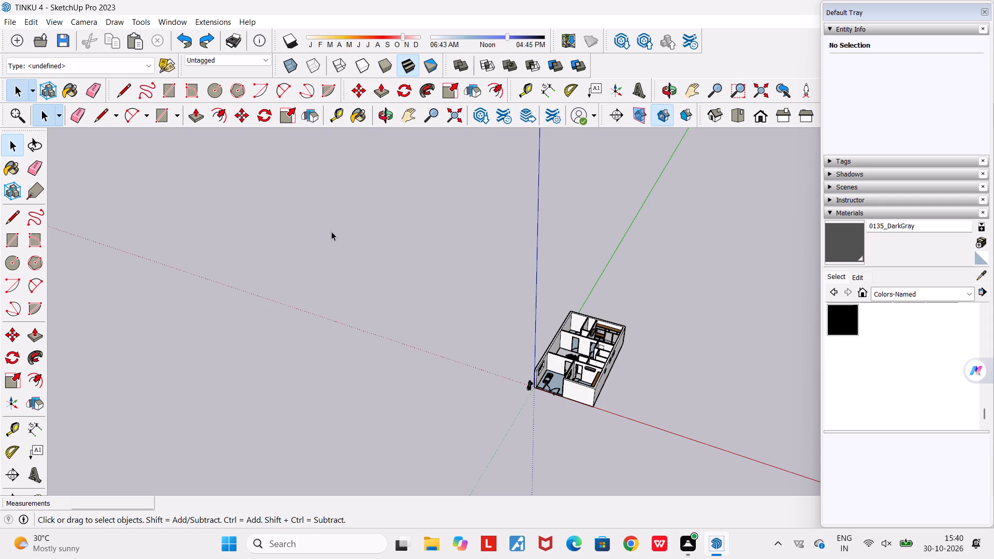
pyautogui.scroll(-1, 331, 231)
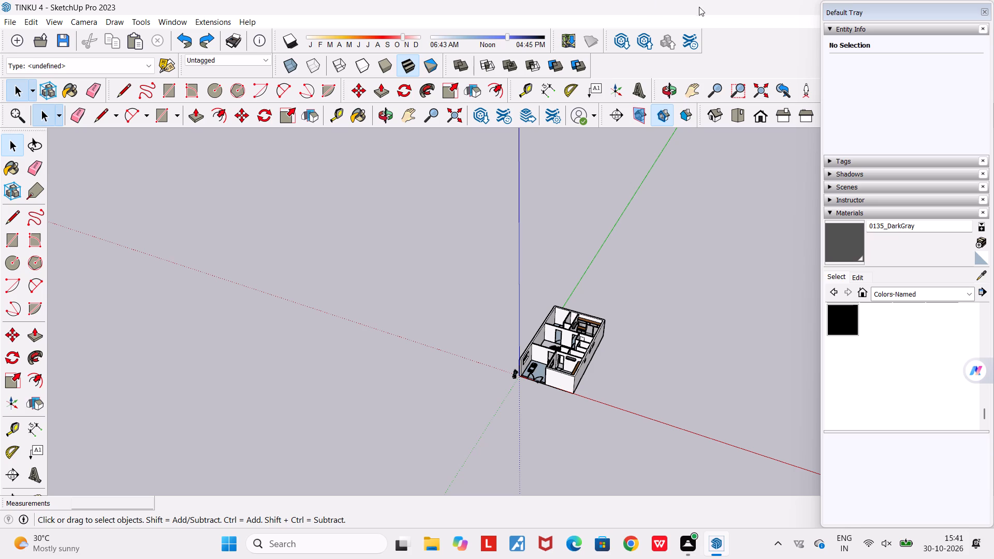
# Examine the house interior from above, including the hall and staircase, ending at the front bedroom's wardrobe and bed.
pyautogui.scroll(7, 586, 364)
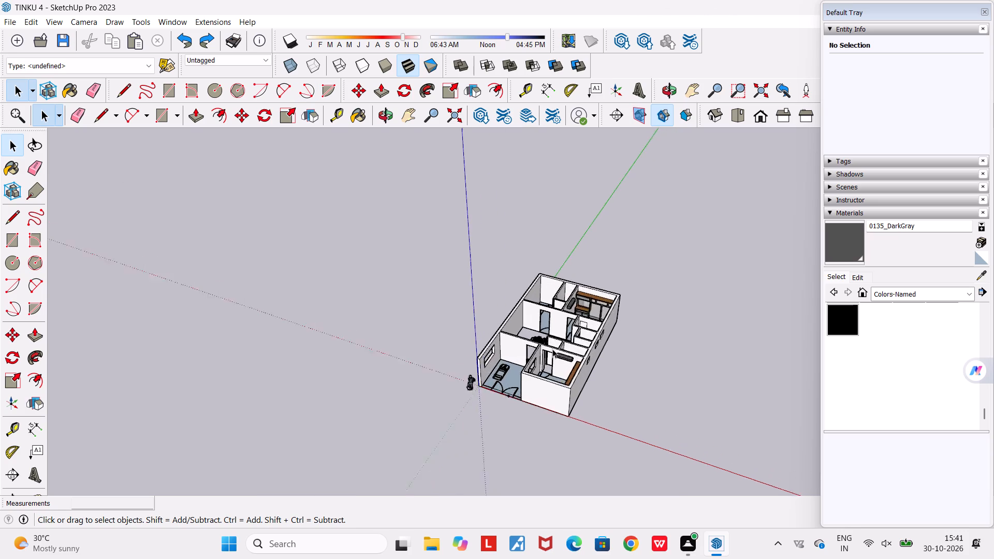
pyautogui.scroll(2, 552, 349)
pyautogui.moveTo(569, 384); pyautogui.dragTo(769, 415, button='middle')
pyautogui.scroll(10, 641, 337)
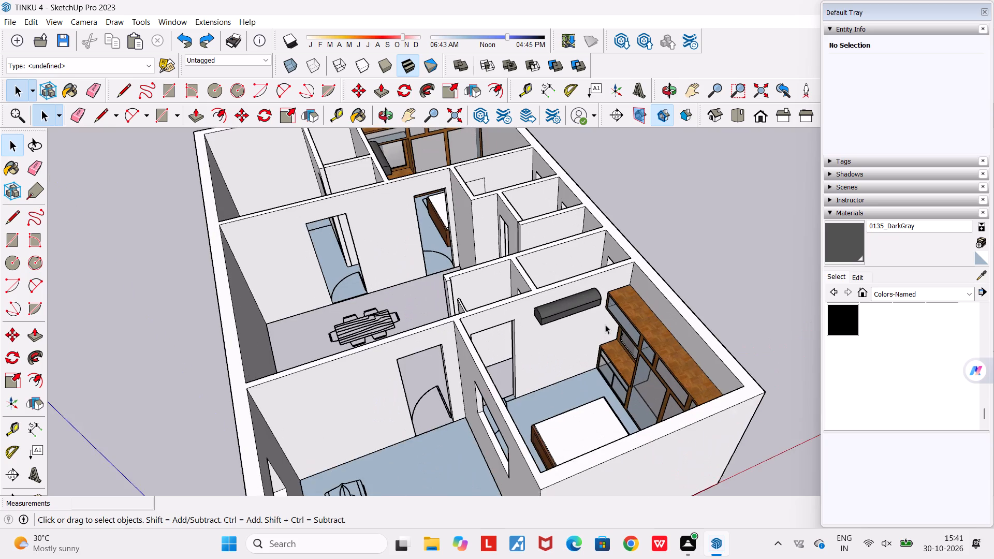
pyautogui.moveTo(610, 327); pyautogui.dragTo(729, 331, button='middle')
pyautogui.scroll(4, 673, 350)
pyautogui.moveTo(641, 371); pyautogui.dragTo(791, 380, button='middle')
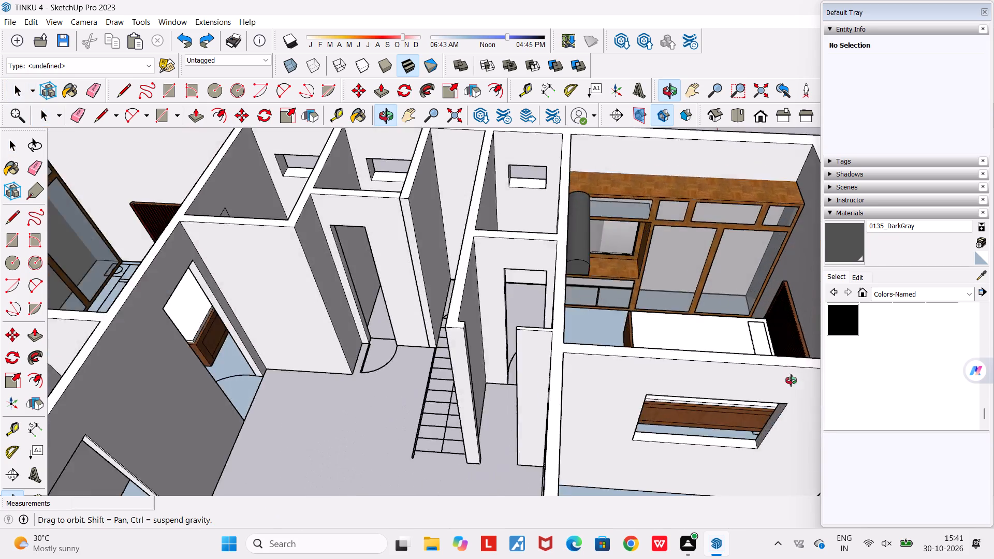
pyautogui.moveTo(791, 380); pyautogui.dragTo(807, 385, button='middle')
pyautogui.scroll(-4, 807, 385)
pyautogui.moveTo(669, 308); pyautogui.dragTo(290, 261, button='middle')
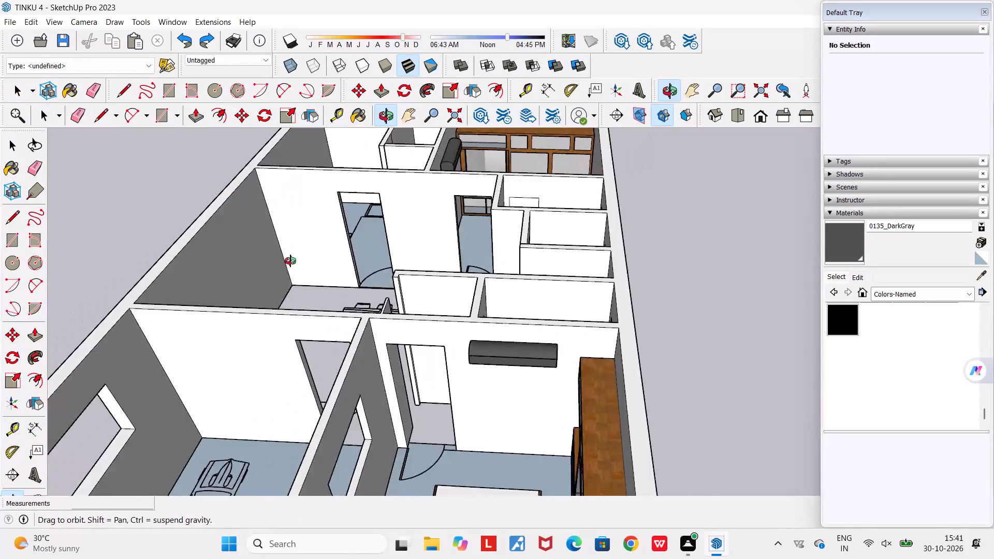
pyautogui.moveTo(290, 261); pyautogui.dragTo(457, 222, button='middle')
pyautogui.scroll(-9, 457, 222)
pyautogui.moveTo(405, 263); pyautogui.dragTo(693, 432, button='middle')
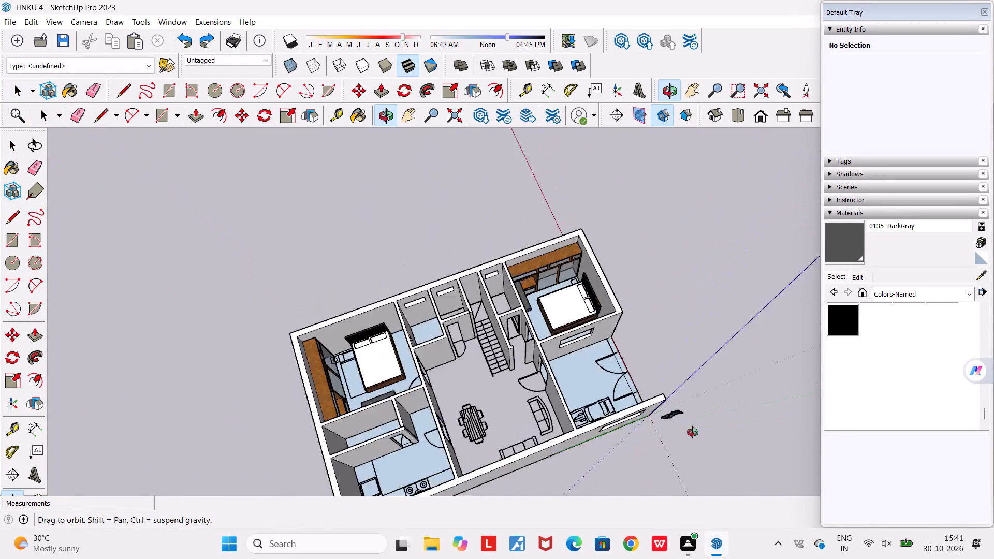
pyautogui.moveTo(693, 432); pyautogui.dragTo(696, 435, button='middle')
pyautogui.scroll(10, 596, 281)
pyautogui.moveTo(557, 286); pyautogui.dragTo(364, 220, button='middle')
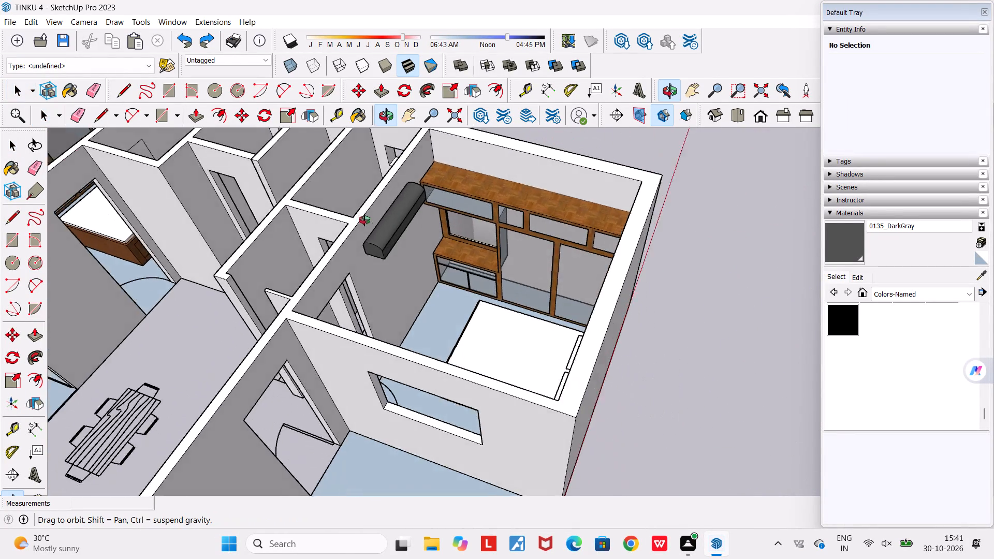
pyautogui.moveTo(364, 220); pyautogui.dragTo(338, 233, button='middle')
pyautogui.scroll(3, 447, 299)
pyautogui.scroll(-2, 447, 299)
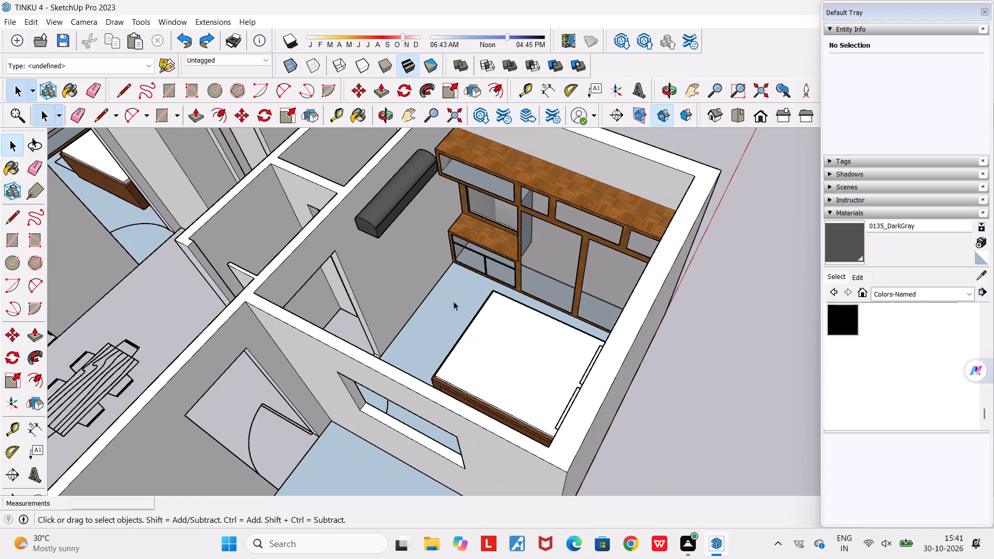
pyautogui.moveTo(456, 302); pyautogui.dragTo(653, 340, button='middle')
pyautogui.scroll(4, 488, 203)
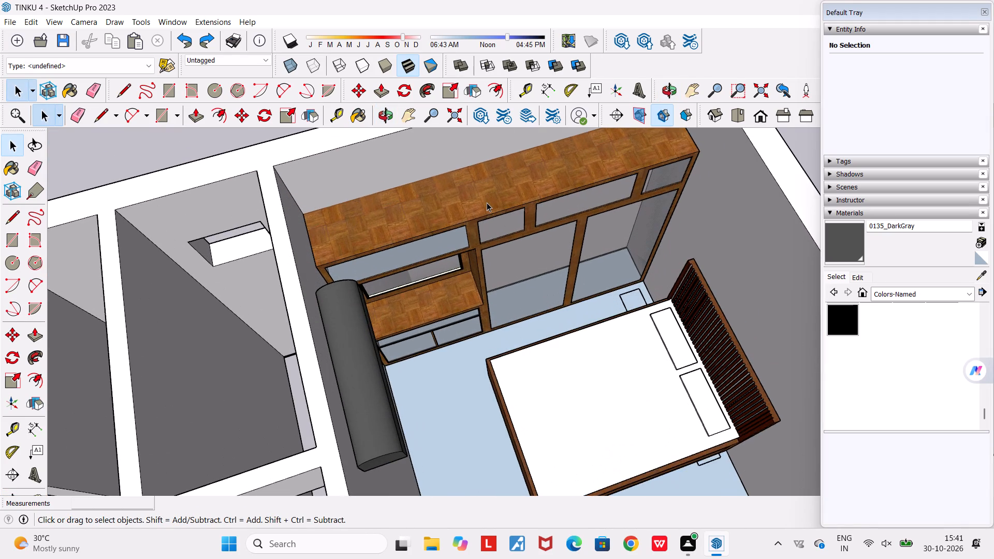
pyautogui.moveTo(480, 199); pyautogui.dragTo(474, 151, button='middle')
pyautogui.scroll(-5, 507, 160)
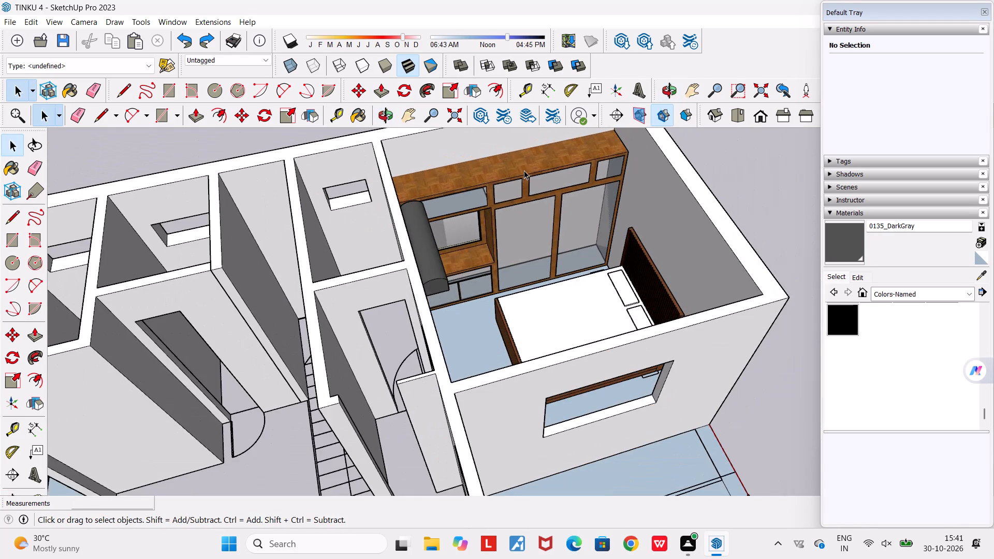
pyautogui.scroll(-2, 524, 170)
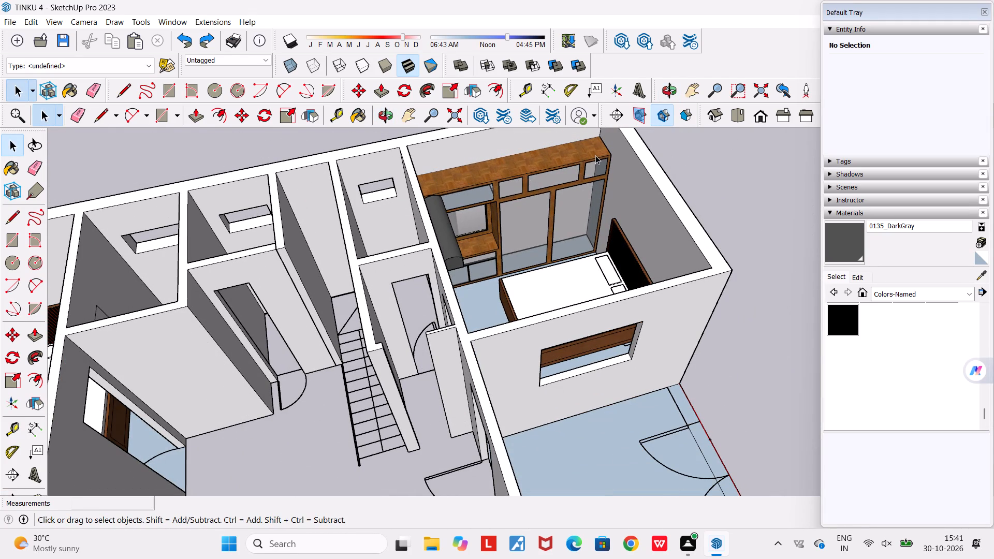
# Scale the front bedroom's wooden wardrobe so its end beside the bed meets the wall behind the headboard.
pyautogui.click(596, 156)
pyautogui.scroll(8, 595, 156)
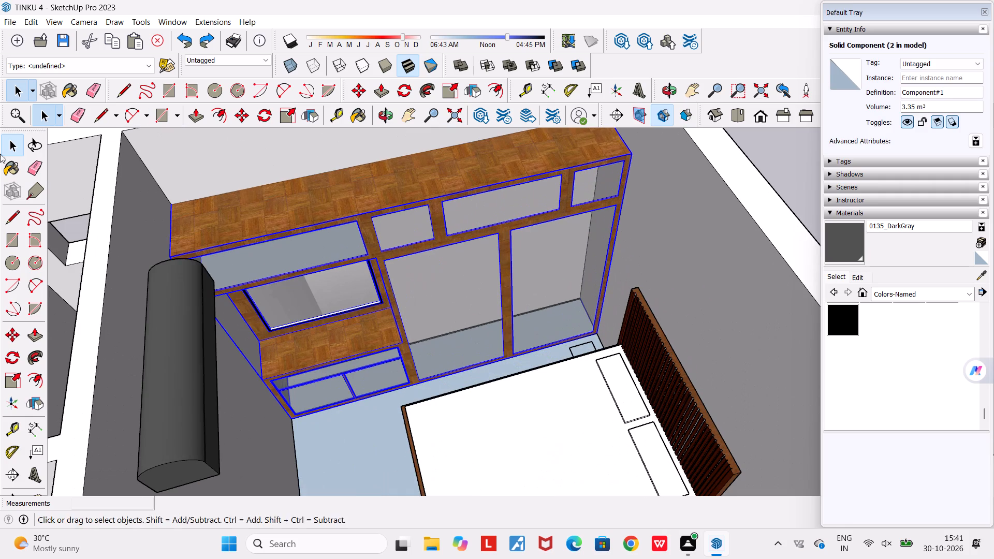
pyautogui.click(19, 378)
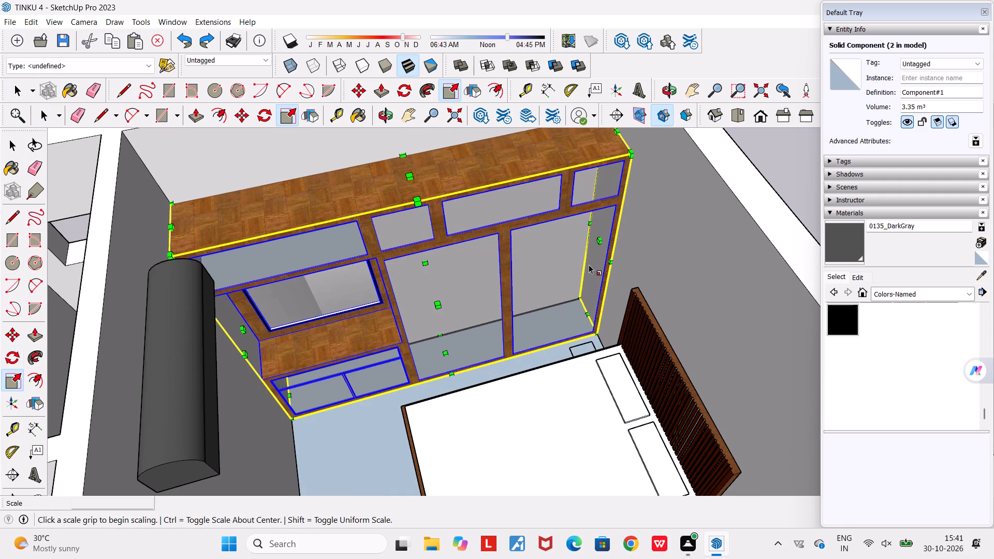
pyautogui.scroll(4, 588, 263)
pyautogui.click(604, 228)
pyautogui.click(603, 228)
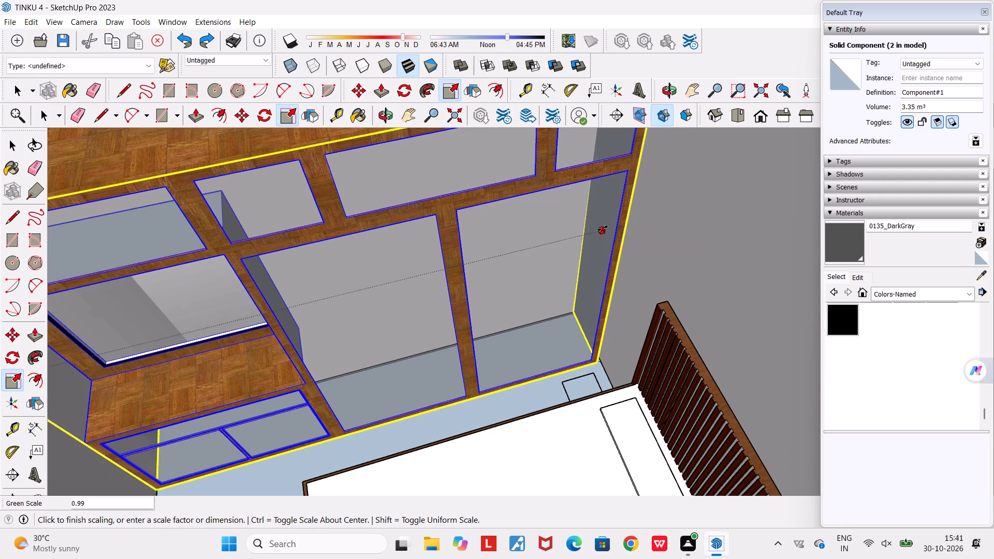
pyautogui.moveTo(591, 228); pyautogui.dragTo(500, 213, button='middle')
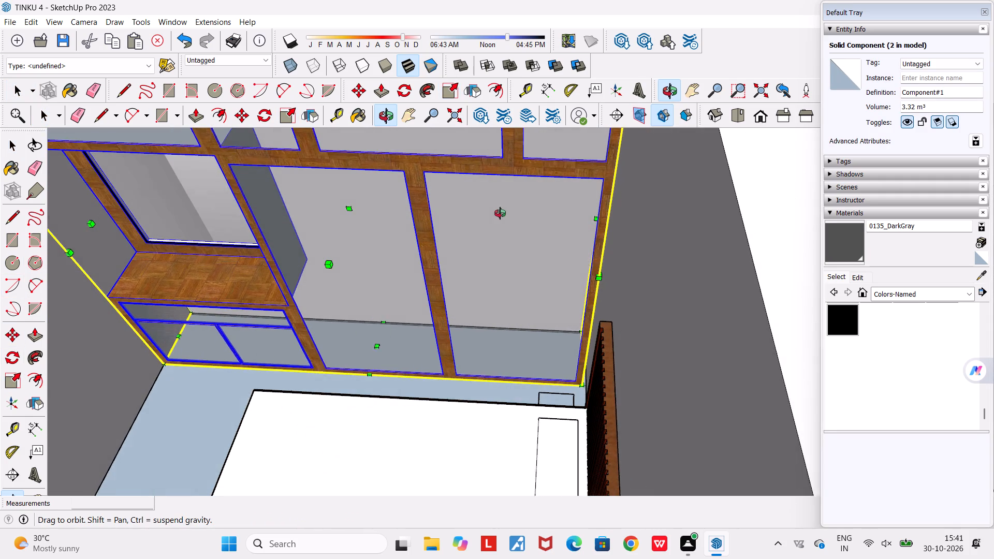
pyautogui.moveTo(500, 213); pyautogui.dragTo(500, 213, button='middle')
pyautogui.scroll(10, 563, 413)
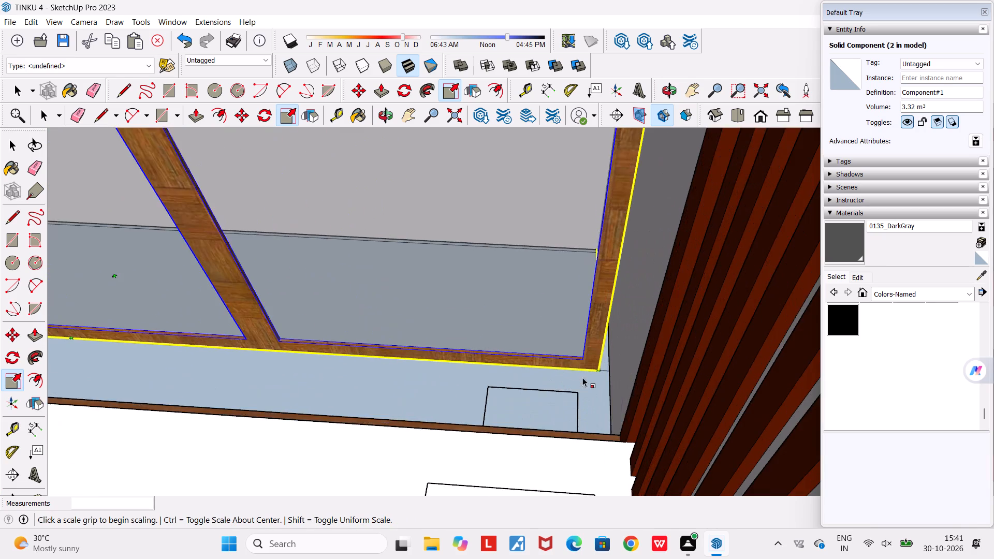
pyautogui.scroll(5, 591, 372)
pyautogui.click(608, 373)
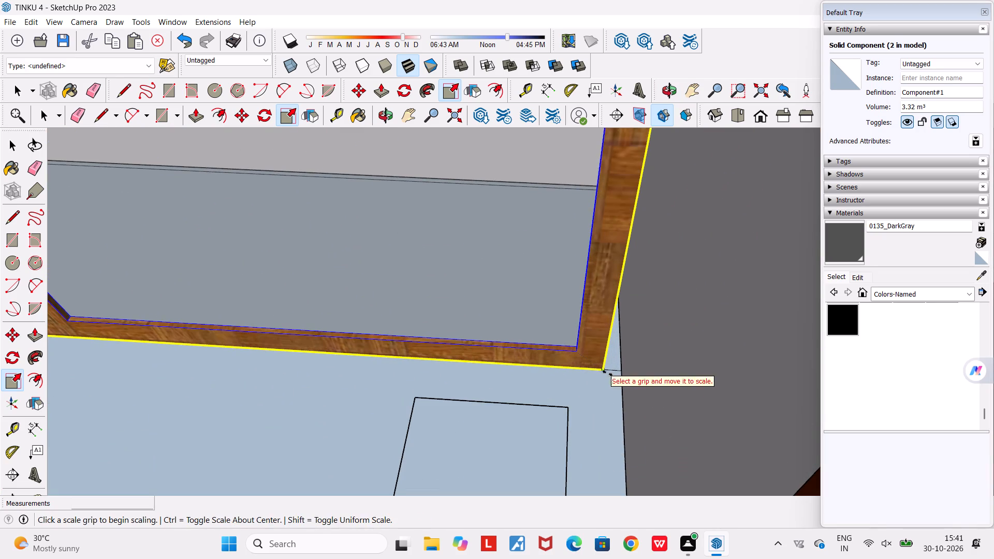
pyautogui.click(604, 371)
pyautogui.click(619, 369)
pyautogui.scroll(-2, 609, 363)
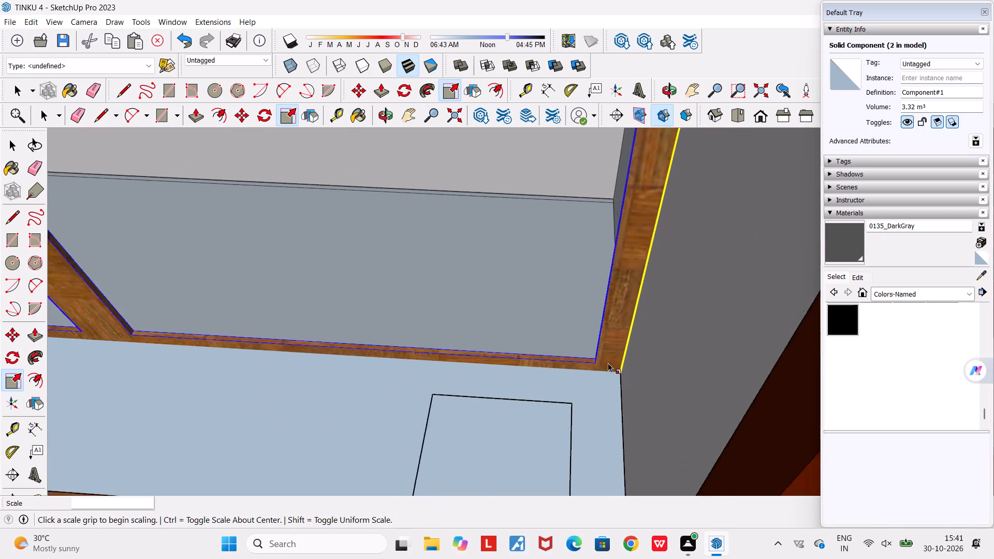
pyautogui.scroll(-9, 608, 363)
pyautogui.scroll(-12, 532, 325)
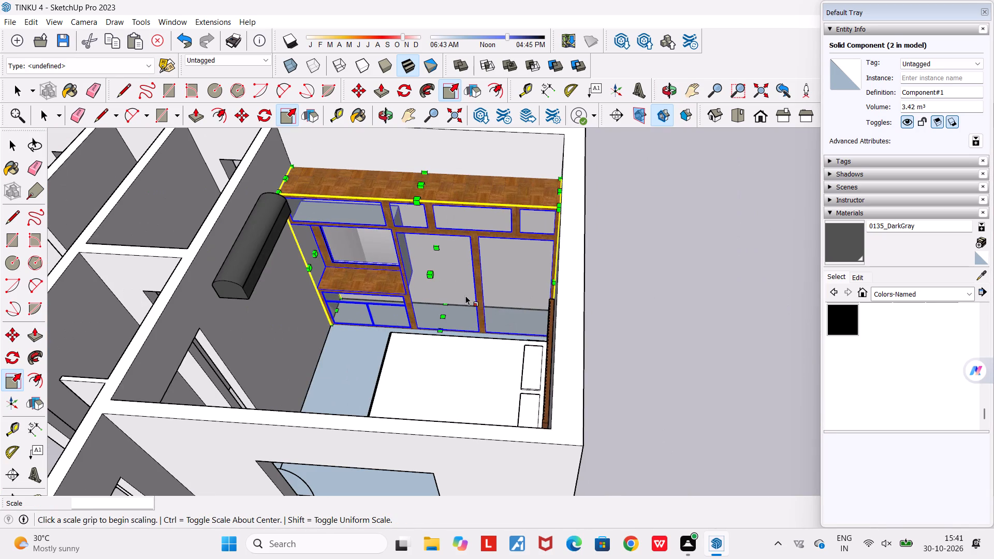
pyautogui.moveTo(389, 304); pyautogui.dragTo(637, 255, button='middle')
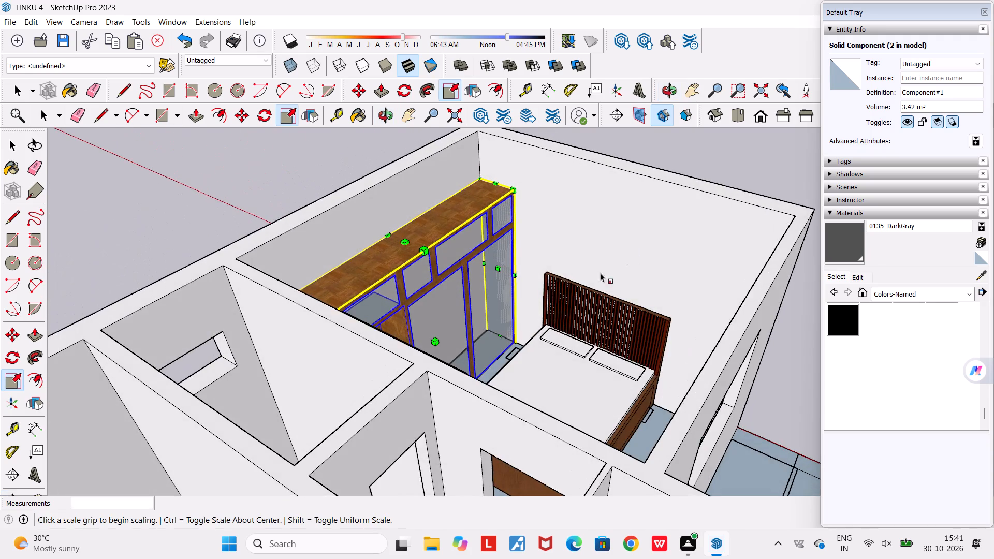
pyautogui.scroll(11, 505, 325)
pyautogui.press('Escape')
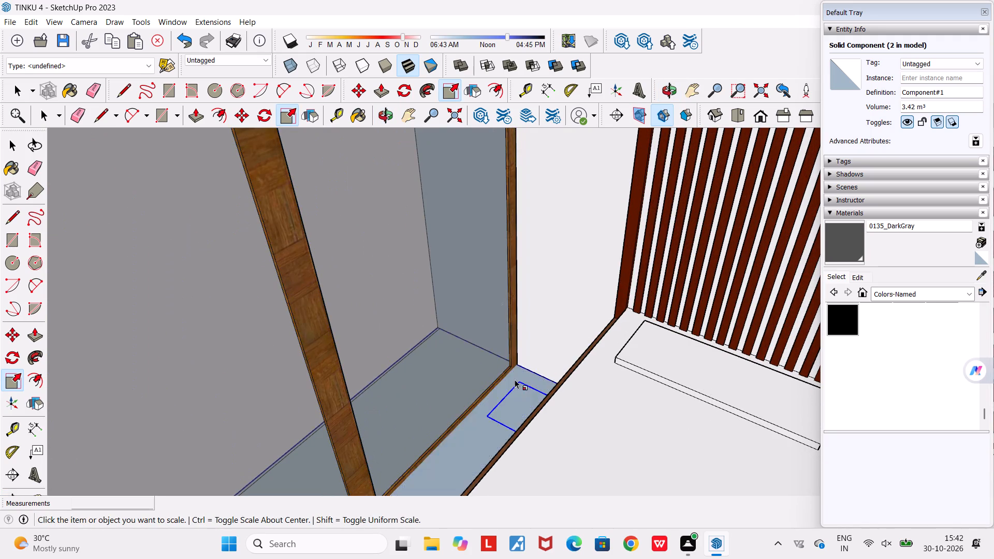
# Move the front bedroom's wardrobe frame slightly so its lower corner meets the wall and floor corner beside the bed.
pyautogui.scroll(4, 525, 365)
pyautogui.press('space')
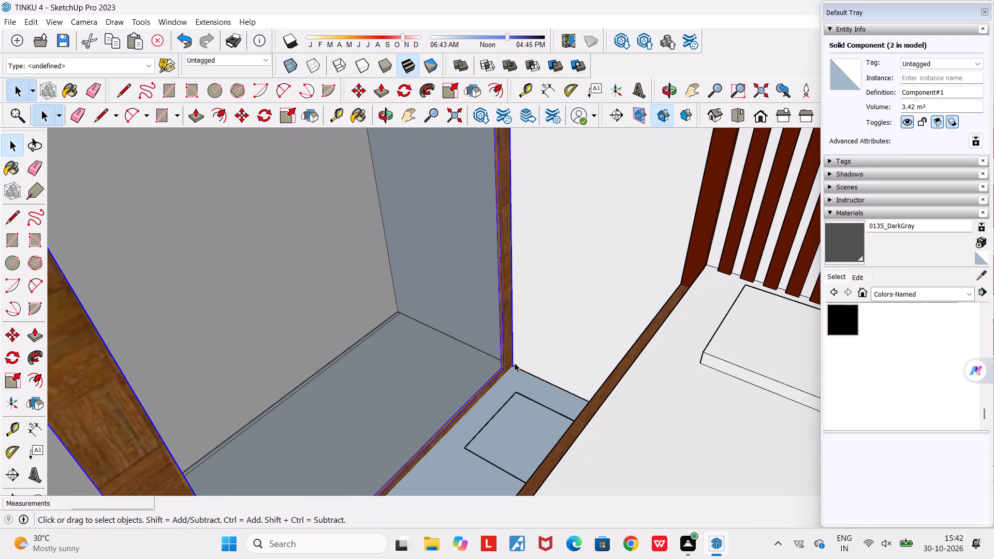
pyautogui.scroll(1, 512, 361)
pyautogui.click(509, 360)
pyautogui.press('m')
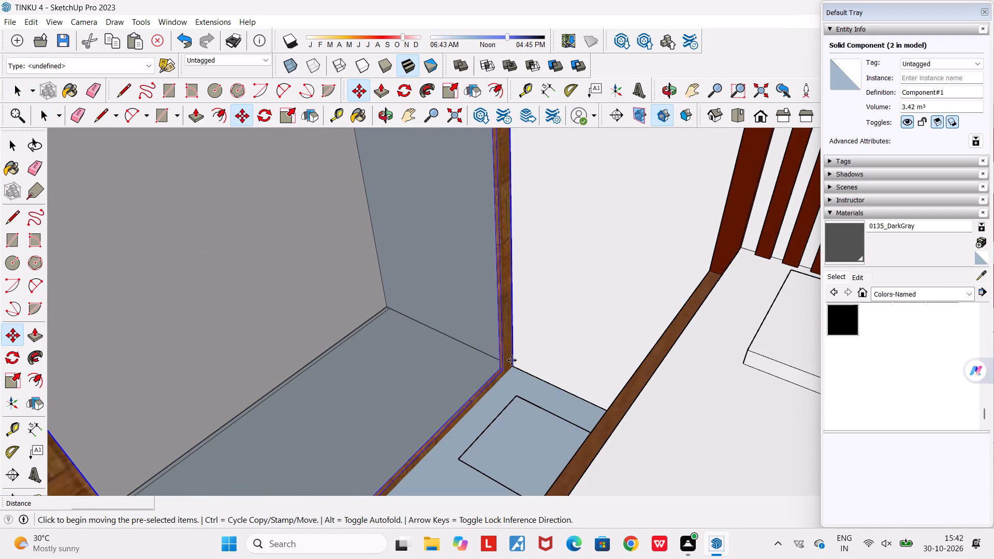
pyautogui.click(516, 376)
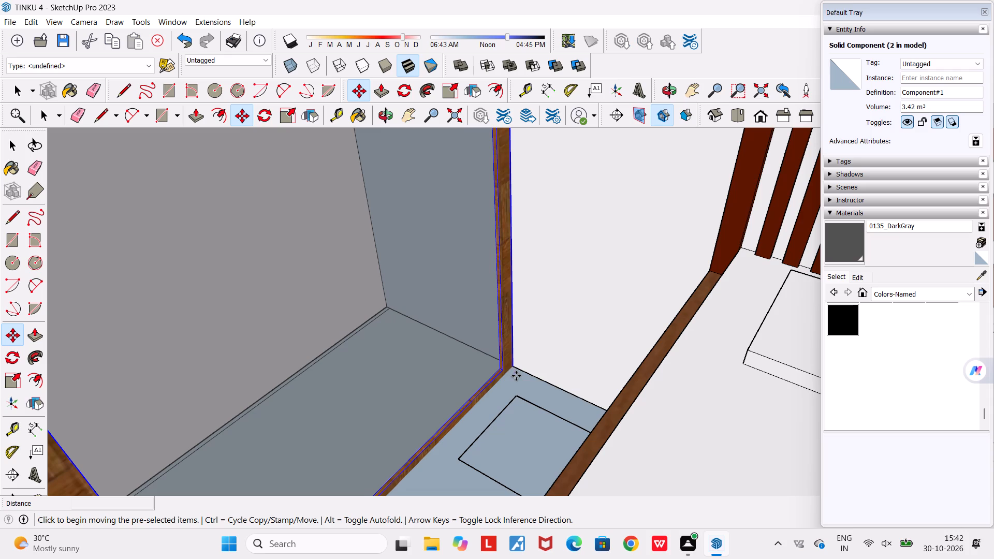
pyautogui.click(515, 370)
pyautogui.scroll(-3, 515, 370)
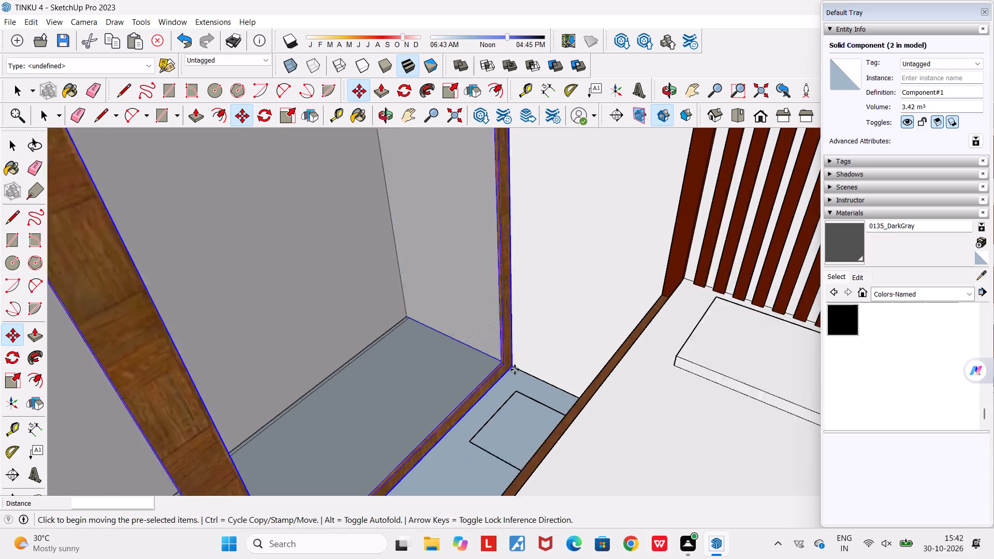
pyautogui.scroll(-8, 515, 370)
pyautogui.moveTo(513, 370); pyautogui.dragTo(384, 370, button='middle')
pyautogui.scroll(-11, 384, 370)
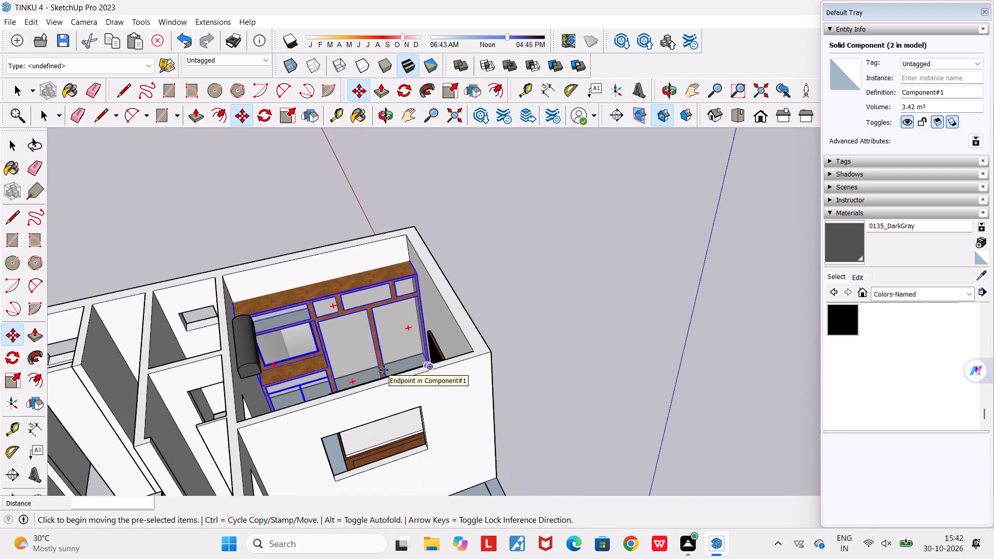
pyautogui.press('Escape')
# Examine the whole house from above and from all sides, including the long outer walls and the car porch front.
pyautogui.moveTo(216, 225); pyautogui.dragTo(260, 250, button='middle')
pyautogui.scroll(-4, 260, 250)
pyautogui.press('Escape')
pyautogui.moveTo(260, 250); pyautogui.dragTo(390, 203, button='middle')
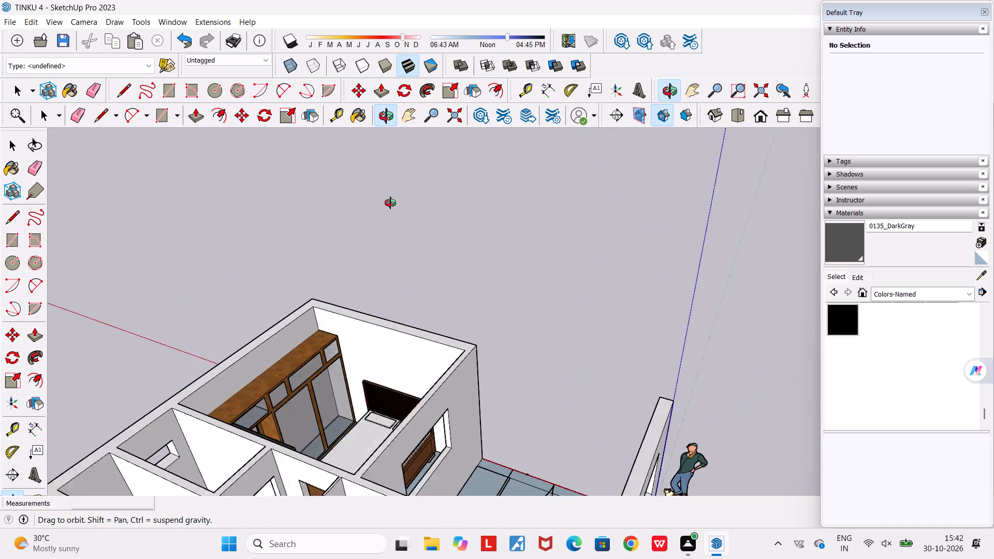
pyautogui.moveTo(390, 203); pyautogui.dragTo(397, 203, button='middle')
pyautogui.scroll(-8, 397, 203)
pyautogui.moveTo(251, 287); pyautogui.dragTo(511, 274, button='middle')
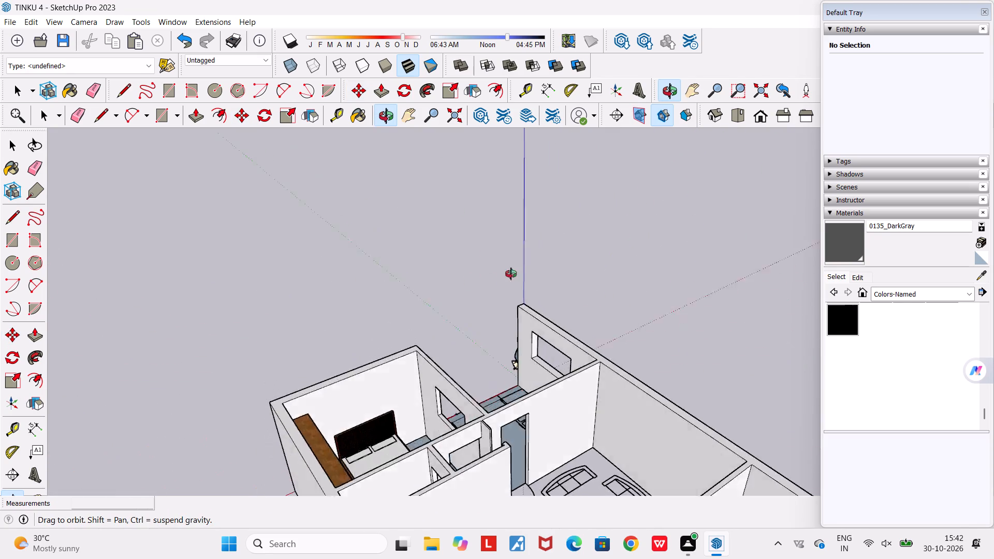
pyautogui.moveTo(511, 274); pyautogui.dragTo(677, 207, button='middle')
pyautogui.scroll(-5, 677, 207)
pyautogui.moveTo(577, 370); pyautogui.dragTo(380, 370, button='middle')
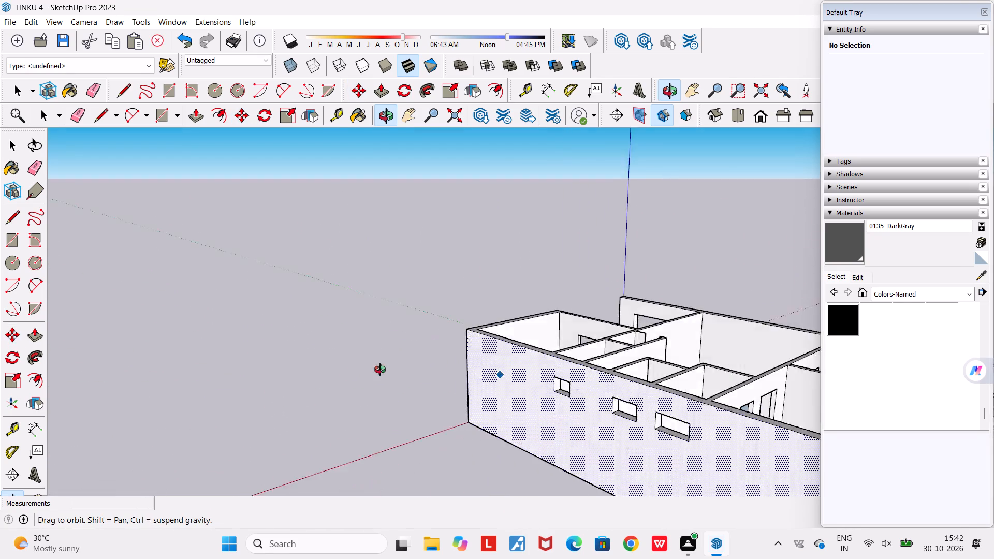
pyautogui.moveTo(380, 370); pyautogui.dragTo(318, 373, button='middle')
pyautogui.scroll(-6, 318, 373)
pyautogui.press('Escape')
pyautogui.moveTo(369, 228); pyautogui.dragTo(190, 224, button='middle')
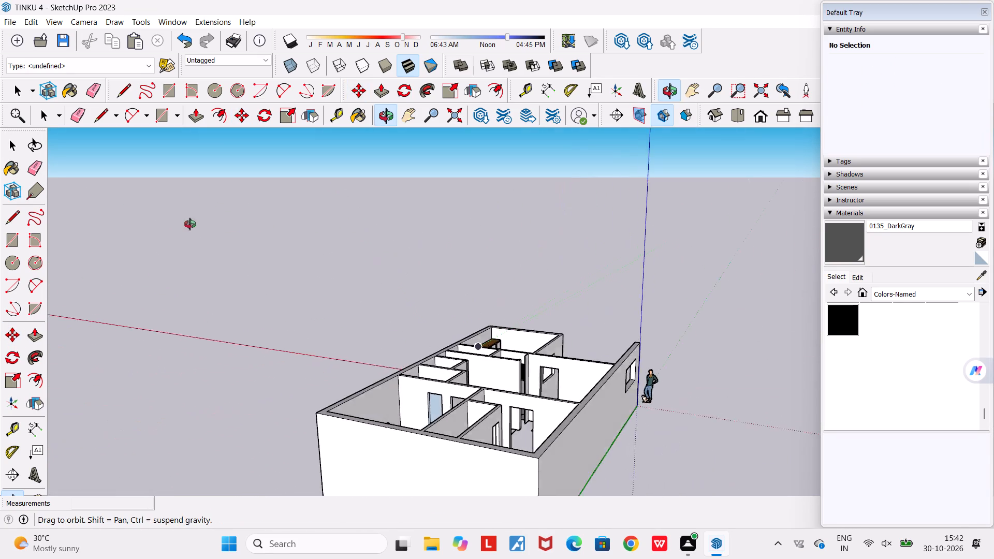
pyautogui.moveTo(190, 224); pyautogui.dragTo(185, 224, button='middle')
pyautogui.scroll(-5, 185, 224)
pyautogui.scroll(-2, 225, 246)
pyautogui.moveTo(563, 294); pyautogui.dragTo(179, 282, button='middle')
pyautogui.scroll(-1, 492, 297)
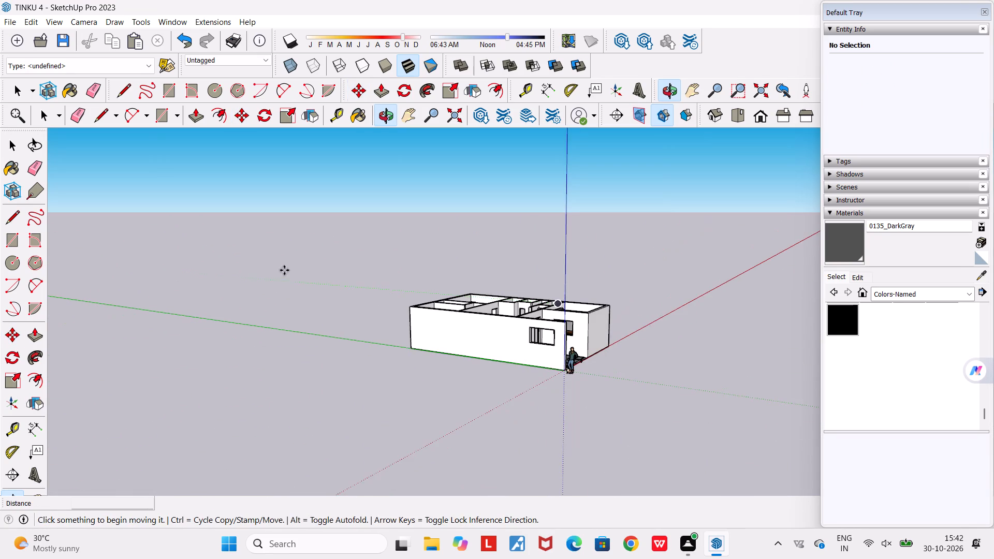
pyautogui.moveTo(372, 299); pyautogui.dragTo(256, 371, button='middle')
pyautogui.scroll(6, 349, 305)
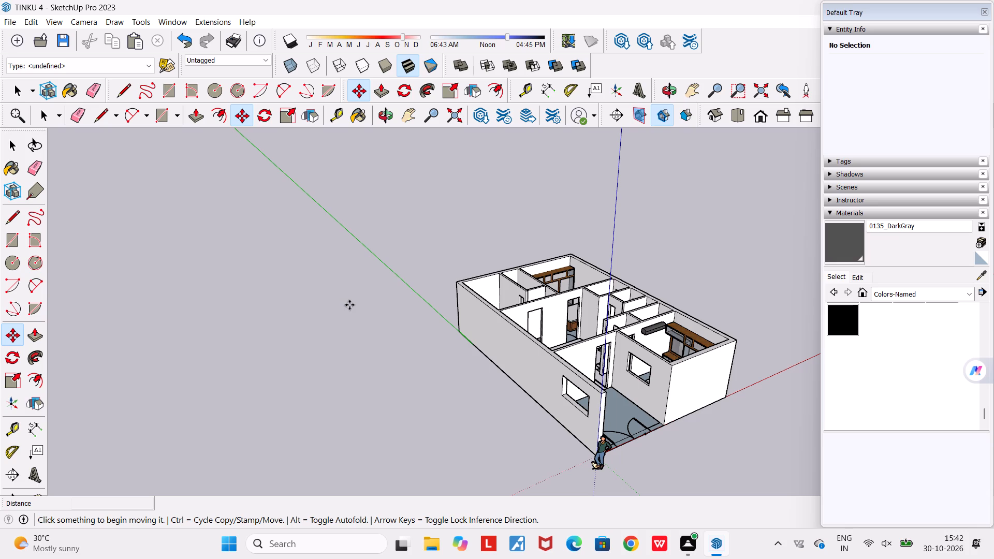
pyautogui.scroll(-4, 349, 305)
pyautogui.scroll(4, 642, 332)
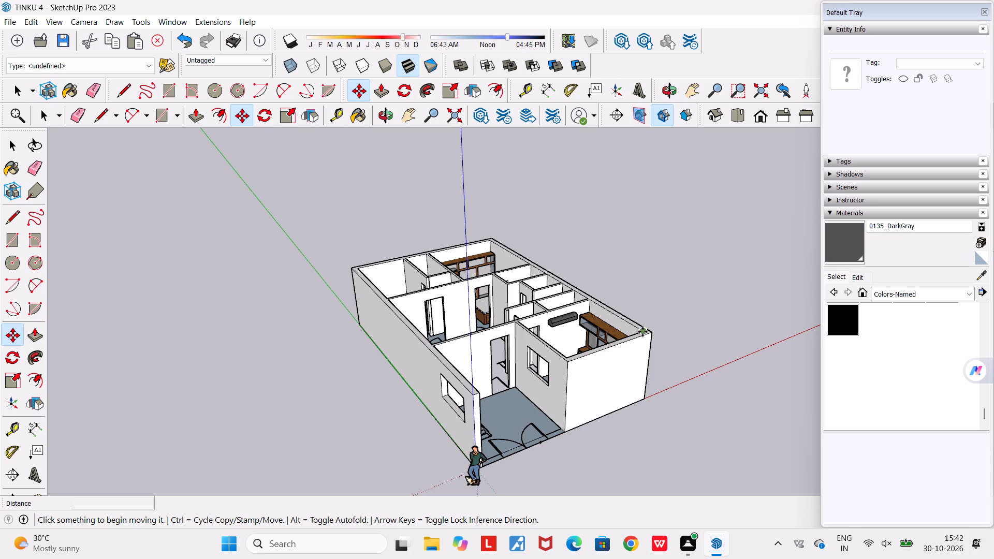
pyautogui.scroll(-2, 547, 322)
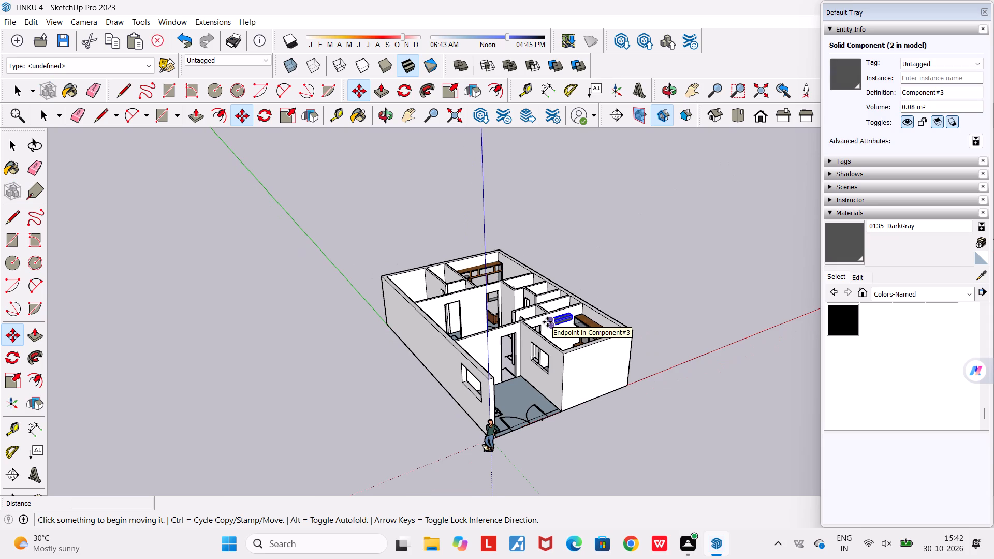
pyautogui.scroll(-4, 546, 322)
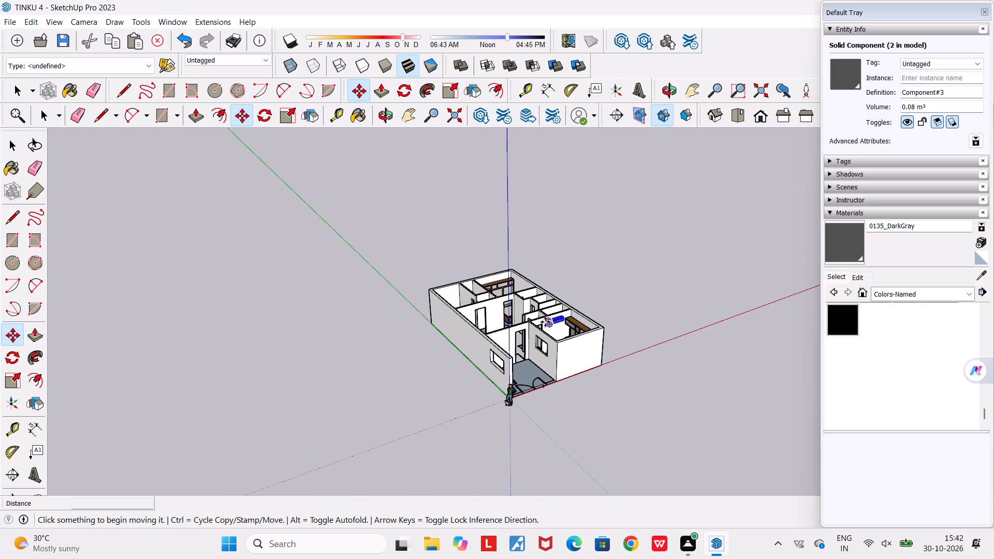
pyautogui.moveTo(540, 366); pyautogui.dragTo(567, 449, button='middle')
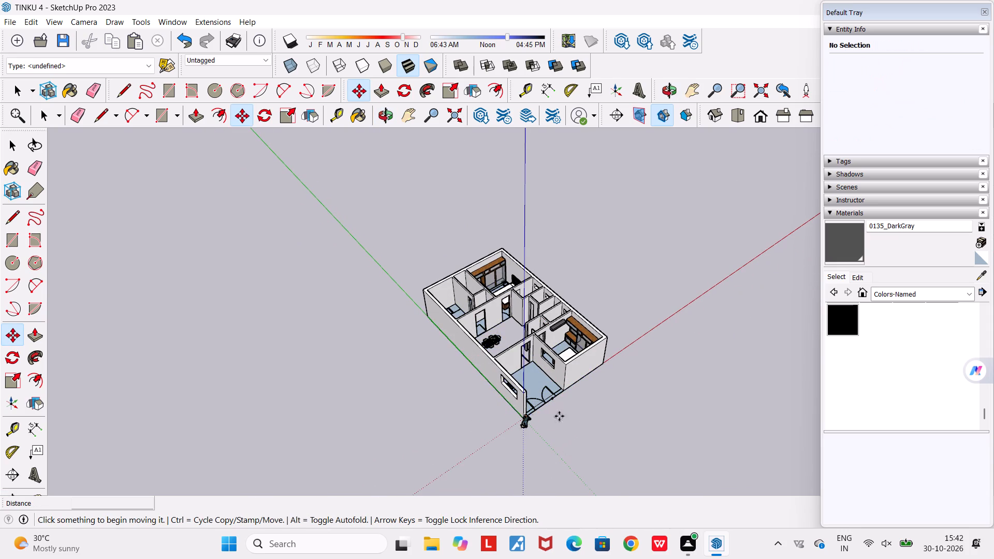
# Move the imported TINKU 1.dwg floor plan about 8.53 m along the red axis, out from under the house.
pyautogui.scroll(5, 544, 400)
pyautogui.click(539, 397)
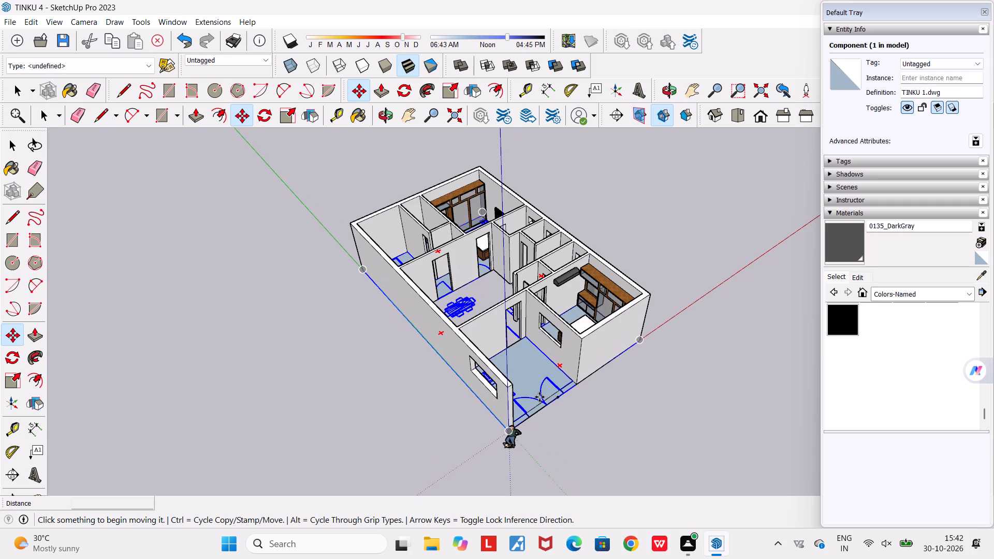
pyautogui.moveTo(539, 397); pyautogui.dragTo(286, 347, button='middle')
pyautogui.scroll(-4, 286, 347)
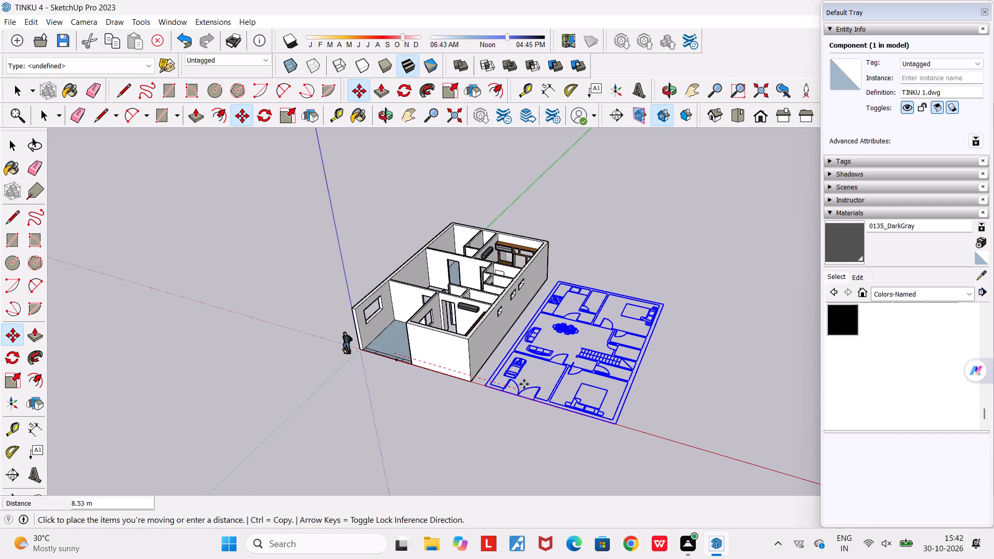
pyautogui.click(524, 386)
# Draw a rectangle of about 7.15 by 4.42 m across the hall's open underside to close its floor.
pyautogui.moveTo(478, 412); pyautogui.dragTo(670, 437, button='middle')
pyautogui.scroll(-1, 645, 424)
pyautogui.scroll(7, 523, 400)
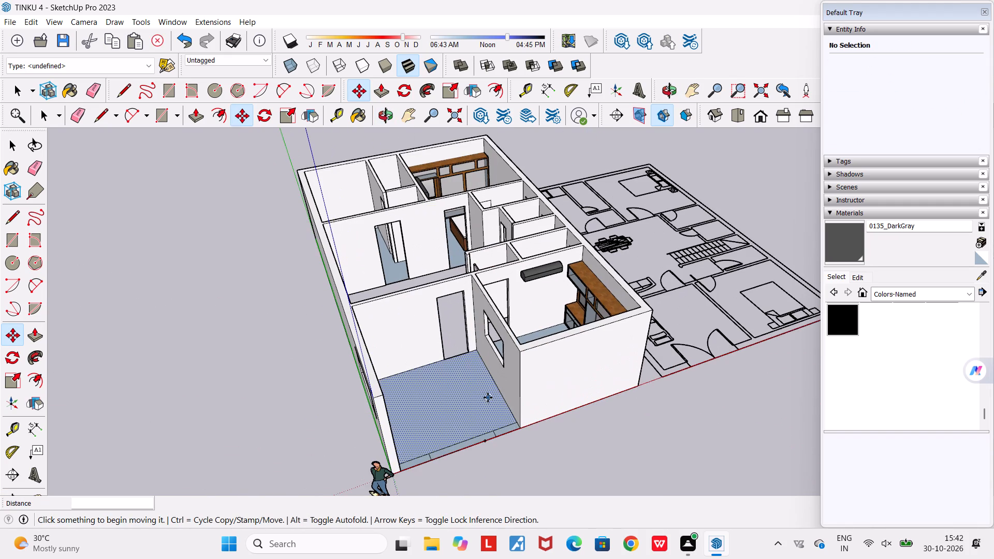
pyautogui.moveTo(454, 406); pyautogui.dragTo(676, 113, button='middle')
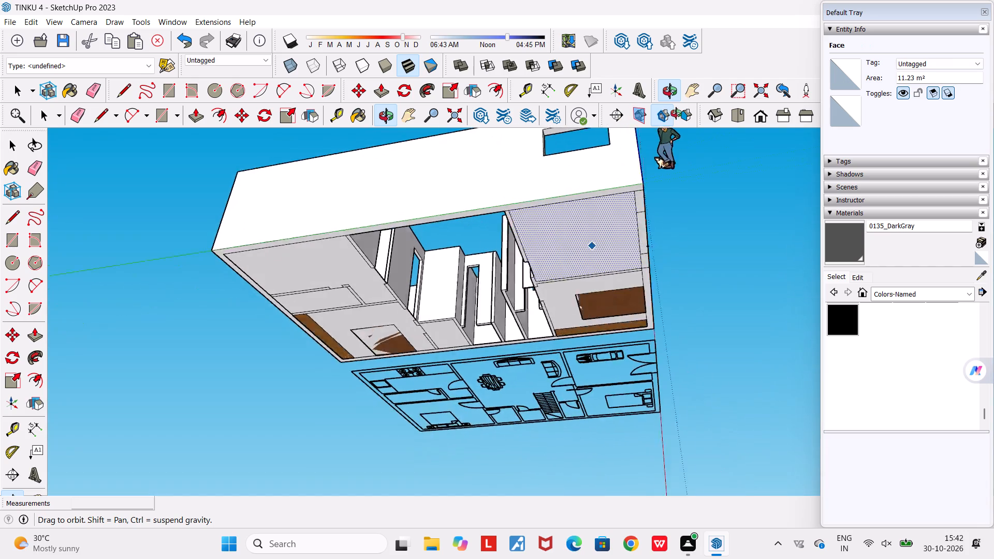
pyautogui.moveTo(676, 113); pyautogui.dragTo(673, 74, button='middle')
pyautogui.scroll(6, 426, 221)
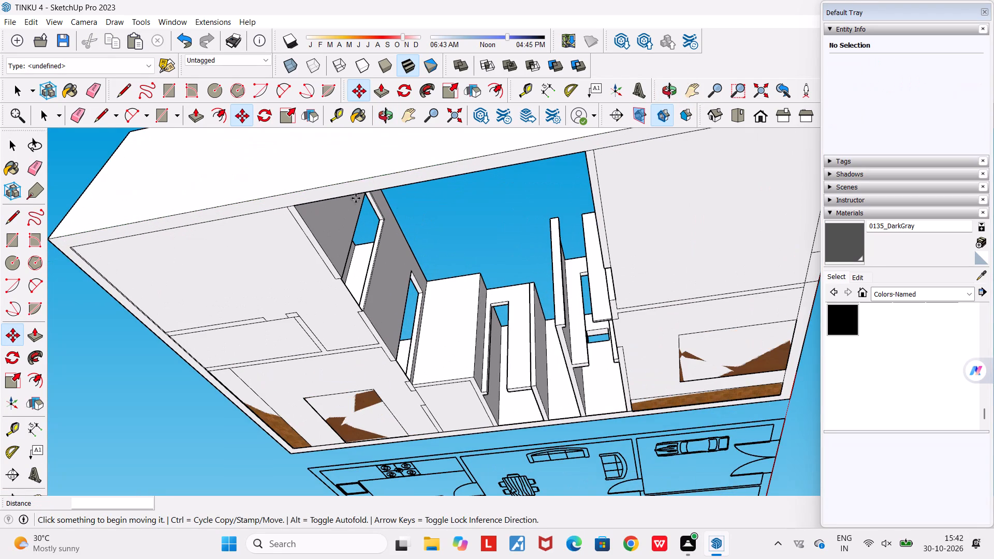
pyautogui.click(173, 86)
pyautogui.click(296, 203)
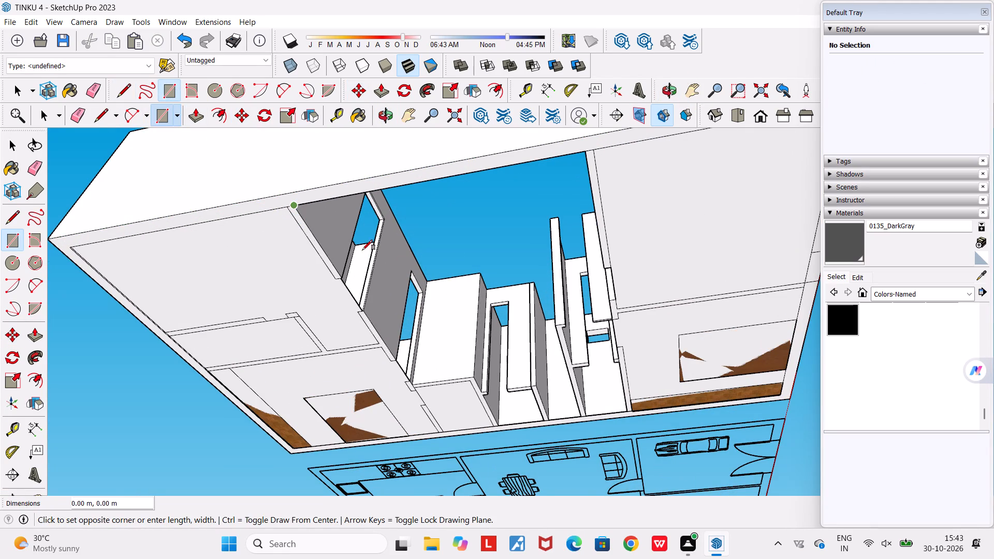
pyautogui.click(628, 409)
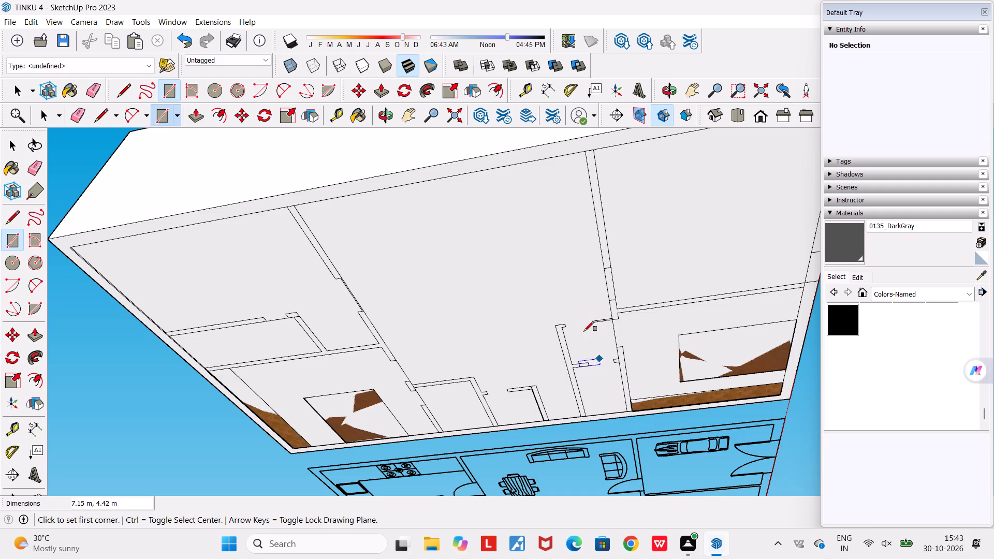
# Delete the three faces filling the hall's doorways, two in the rear partition wall and one in the car porch wall.
pyautogui.moveTo(556, 292); pyautogui.dragTo(528, 479, button='middle')
pyautogui.moveTo(474, 288); pyautogui.dragTo(511, 459, button='middle')
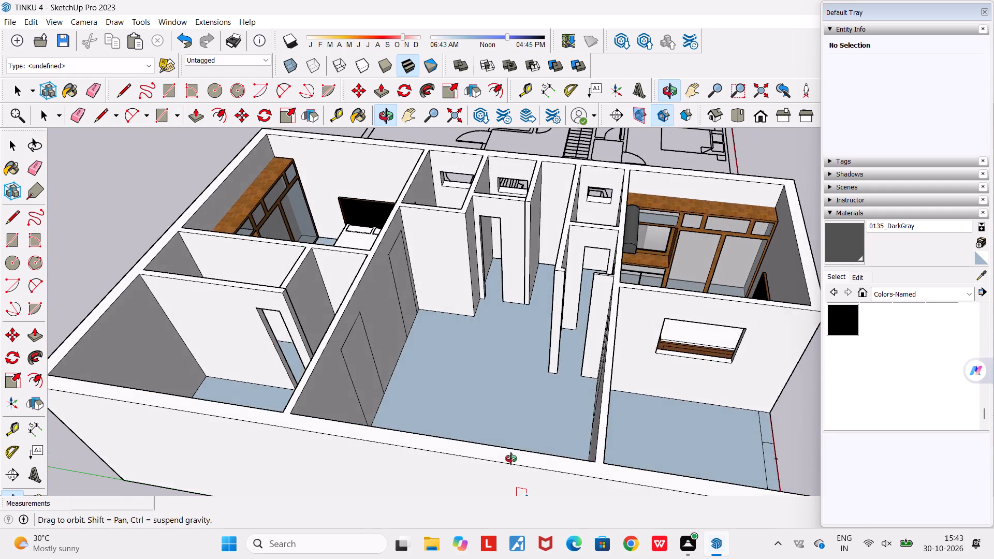
pyautogui.moveTo(511, 459); pyautogui.dragTo(536, 477, button='middle')
pyautogui.press('Escape')
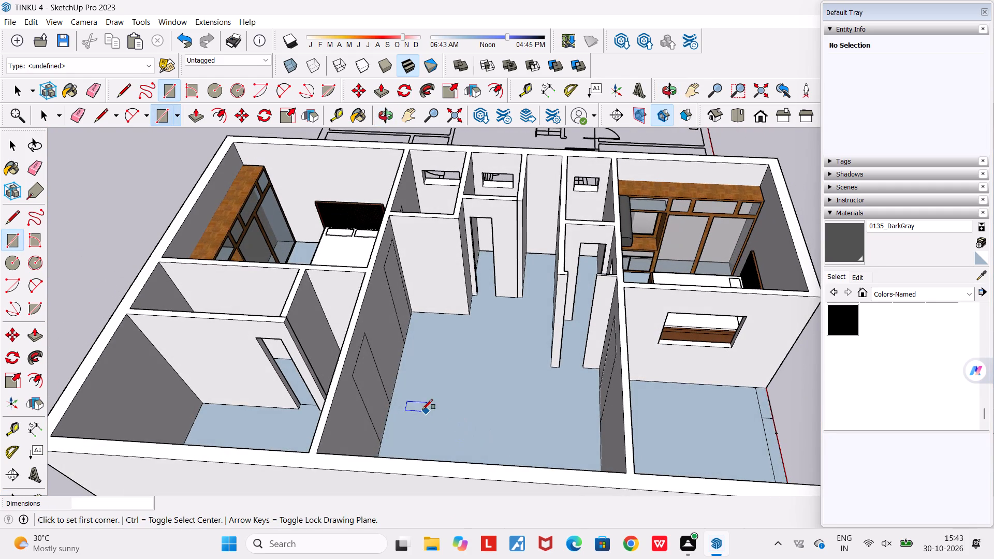
pyautogui.scroll(5, 405, 403)
pyautogui.press('space')
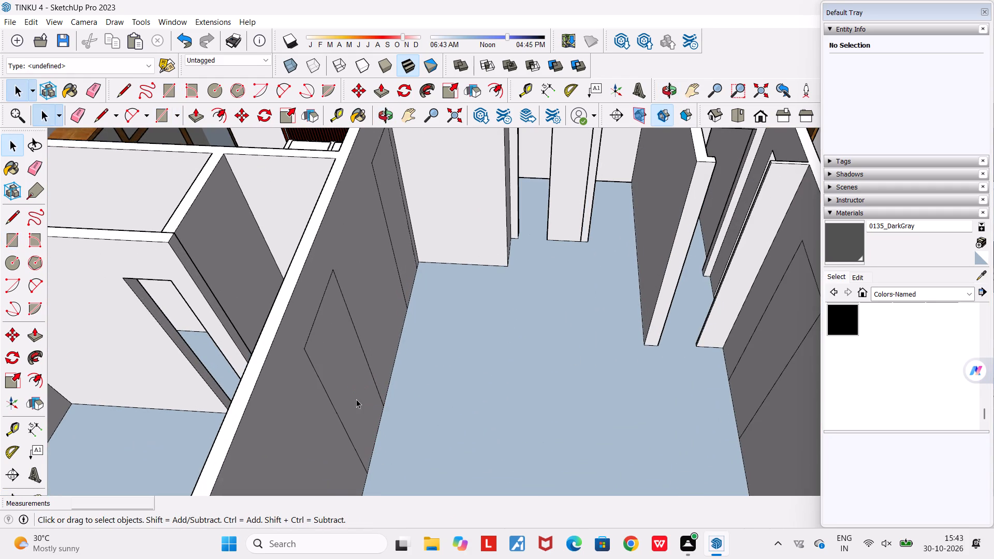
pyautogui.click(356, 399)
pyautogui.press('Delete')
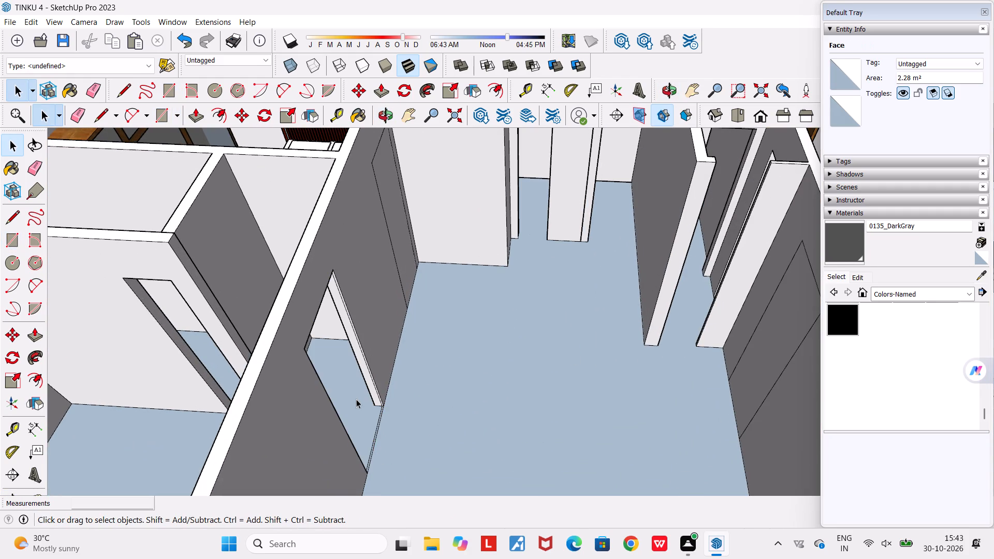
pyautogui.click(397, 241)
pyautogui.press('Delete')
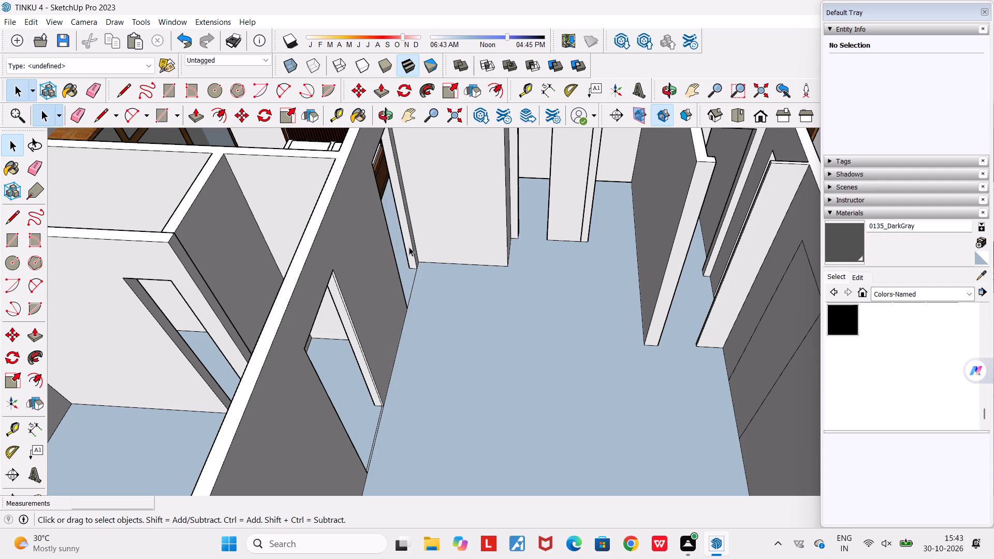
pyautogui.scroll(-4, 496, 294)
pyautogui.moveTo(496, 294); pyautogui.dragTo(574, 297, button='middle')
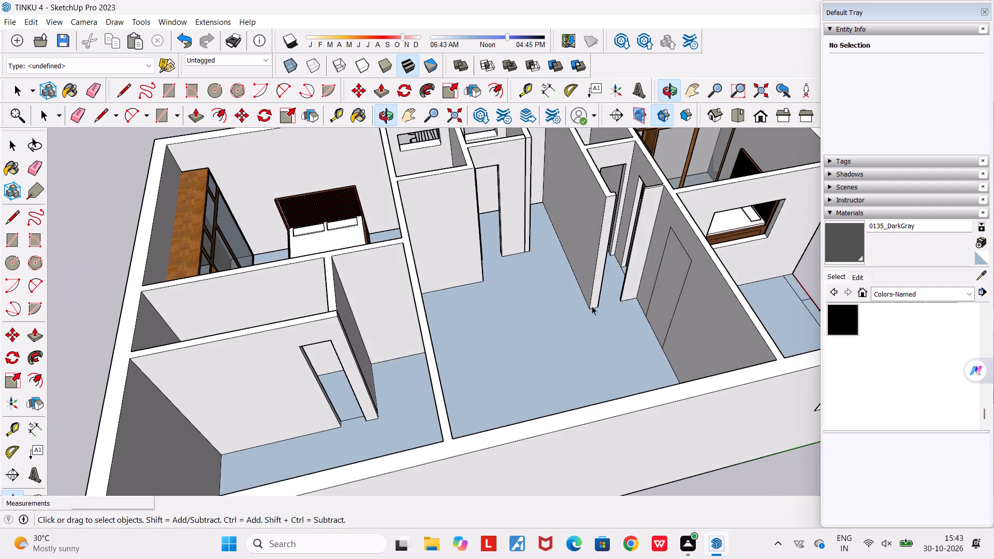
pyautogui.click(668, 283)
pyautogui.press('Delete')
# Examine the closed floor from below and the hall, doorways and front rooms from above.
pyautogui.moveTo(646, 283); pyautogui.dragTo(531, 265, button='middle')
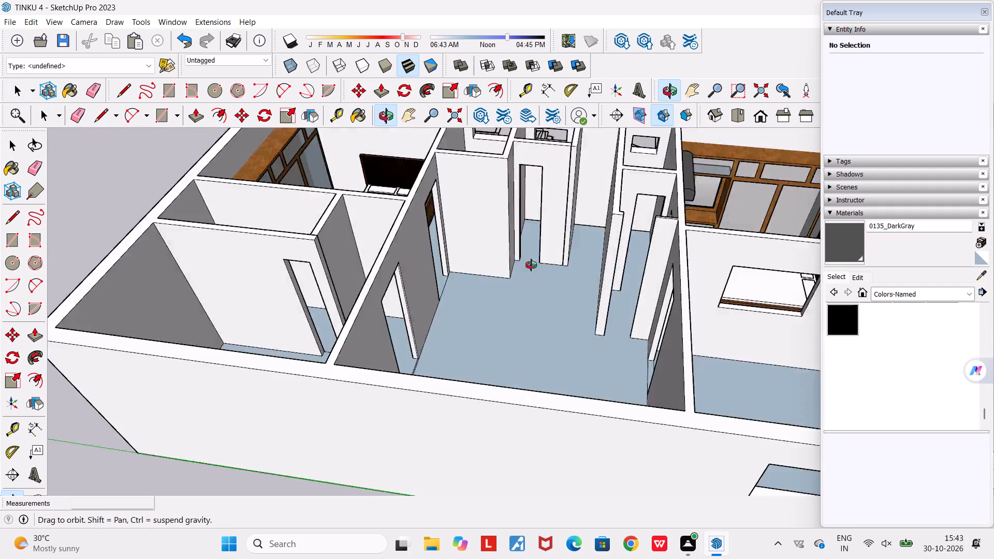
pyautogui.moveTo(531, 265); pyautogui.dragTo(566, 97, button='middle')
pyautogui.scroll(-6, 560, 101)
pyautogui.moveTo(411, 375); pyautogui.dragTo(480, 213, button='middle')
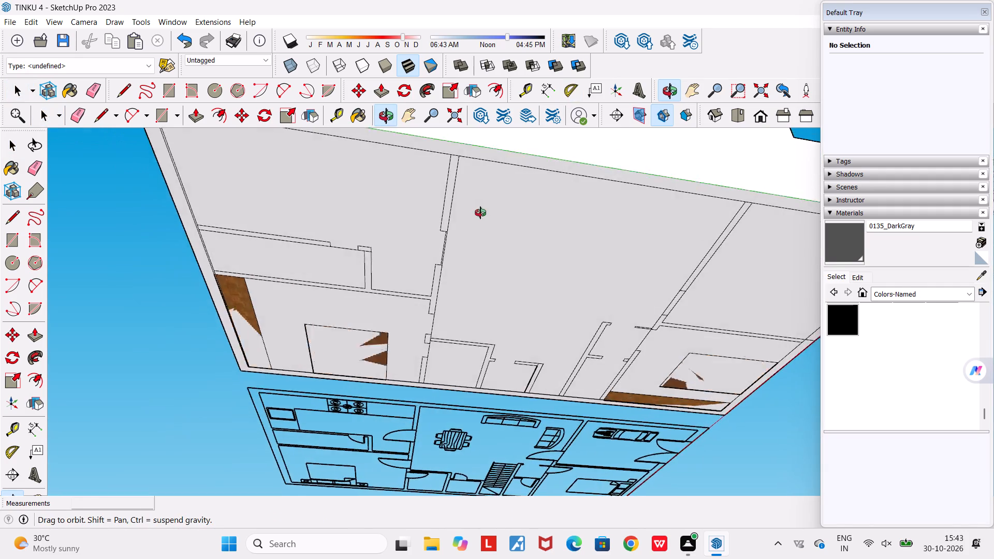
pyautogui.moveTo(480, 213); pyautogui.dragTo(435, 381, button='middle')
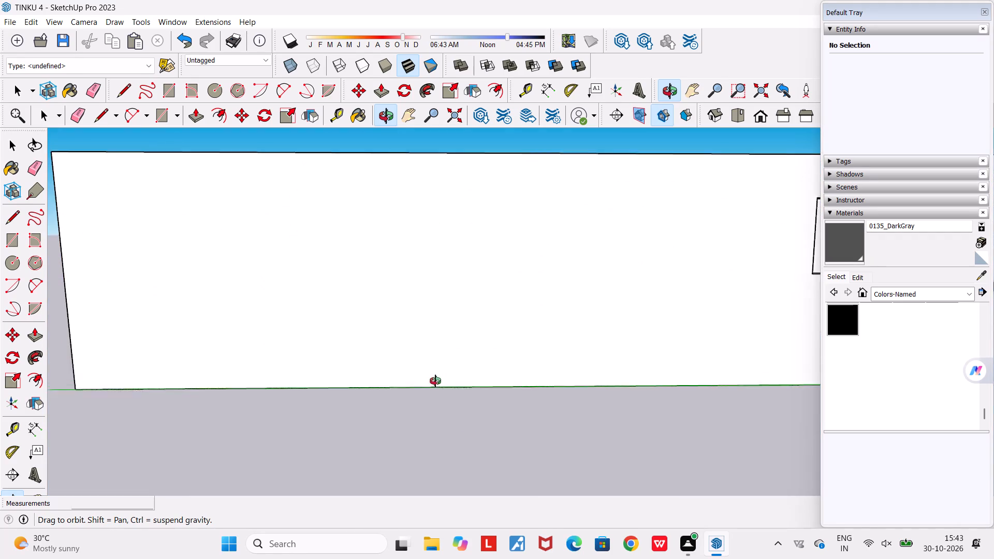
pyautogui.moveTo(435, 381); pyautogui.dragTo(561, 276, button='middle')
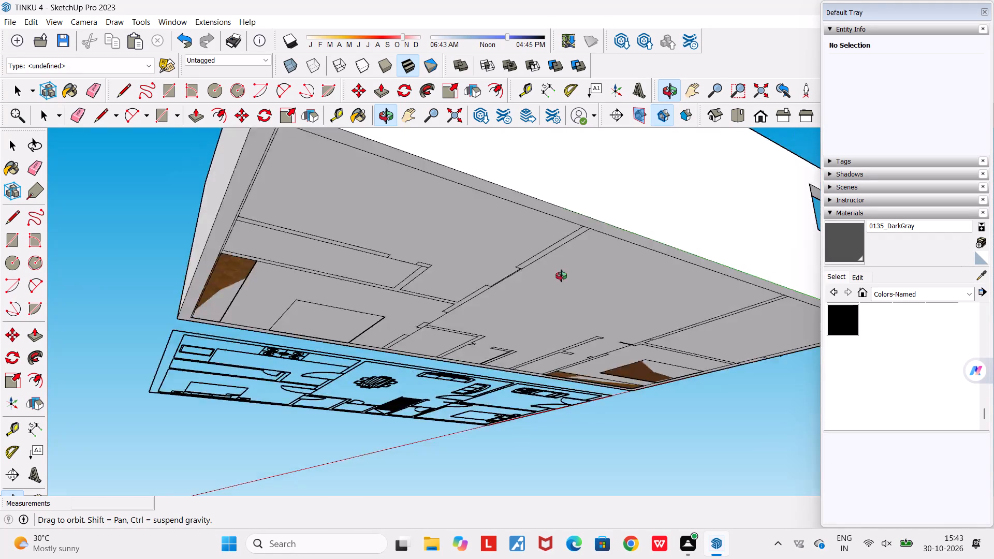
pyautogui.moveTo(561, 276); pyautogui.dragTo(370, 404, button='middle')
pyautogui.scroll(-4, 370, 405)
pyautogui.moveTo(401, 363); pyautogui.dragTo(297, 482, button='middle')
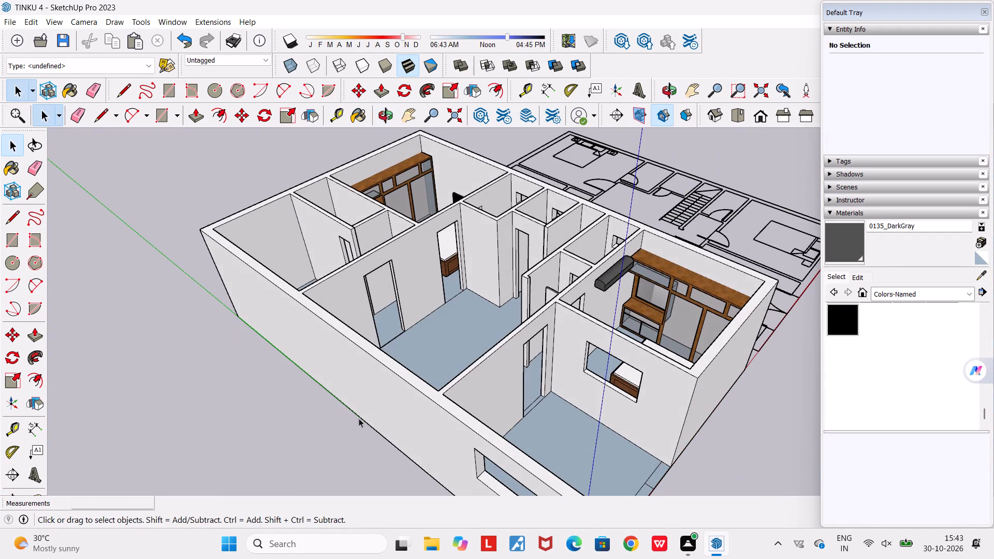
pyautogui.scroll(-1, 402, 323)
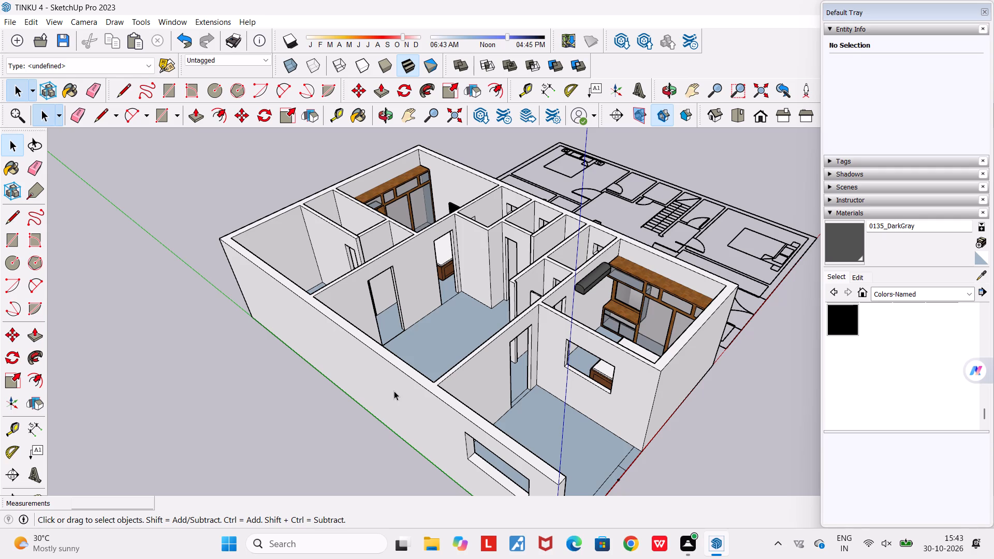
pyautogui.scroll(3, 498, 326)
pyautogui.moveTo(497, 326); pyautogui.dragTo(294, 335, button='middle')
pyautogui.scroll(-3, 294, 335)
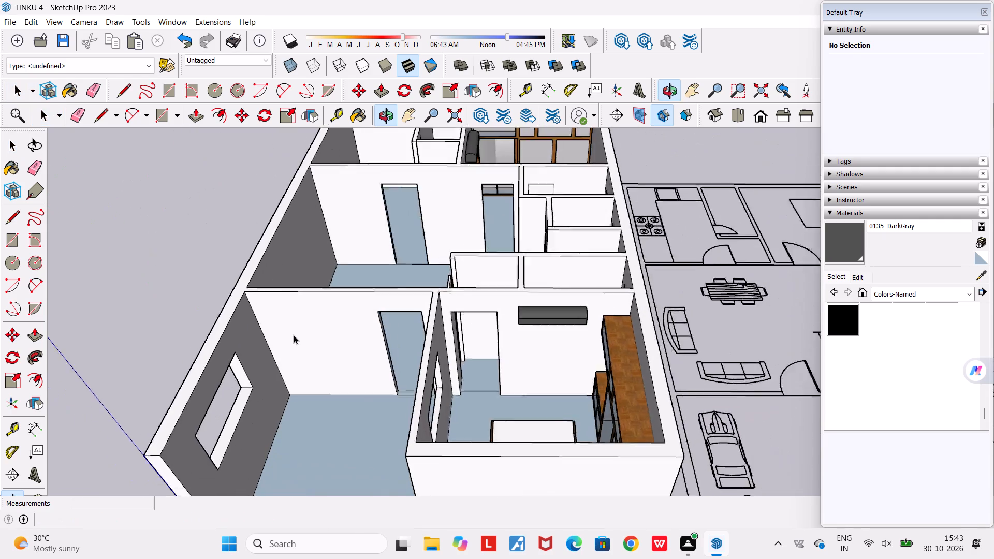
# Examine the furnished bedrooms, bathrooms and hall from above on several sides.
pyautogui.scroll(-2, 294, 335)
pyautogui.scroll(-4, 454, 389)
pyautogui.scroll(5, 425, 395)
pyautogui.moveTo(425, 395); pyautogui.dragTo(558, 474, button='middle')
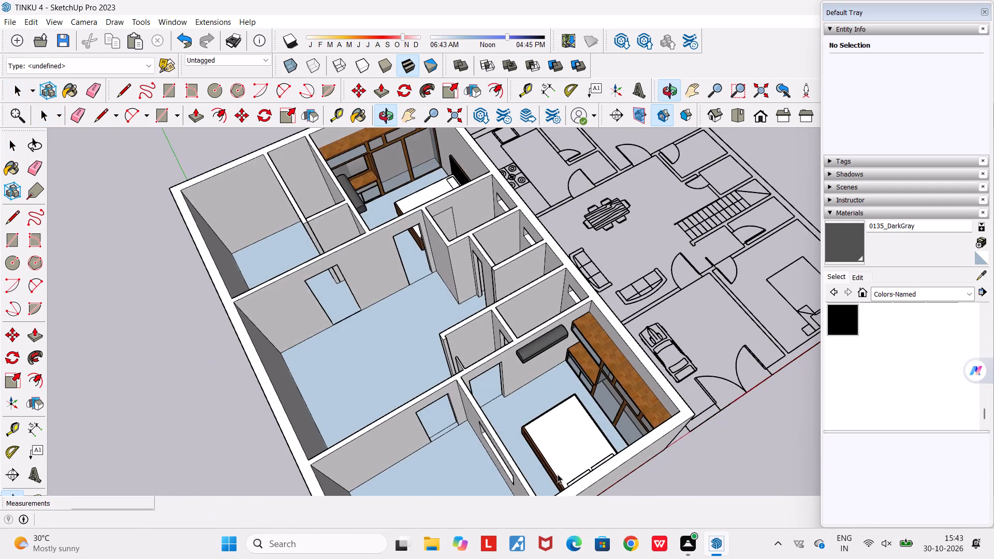
pyautogui.scroll(3, 572, 400)
pyautogui.scroll(1, 492, 416)
pyautogui.moveTo(493, 416); pyautogui.dragTo(684, 406, button='middle')
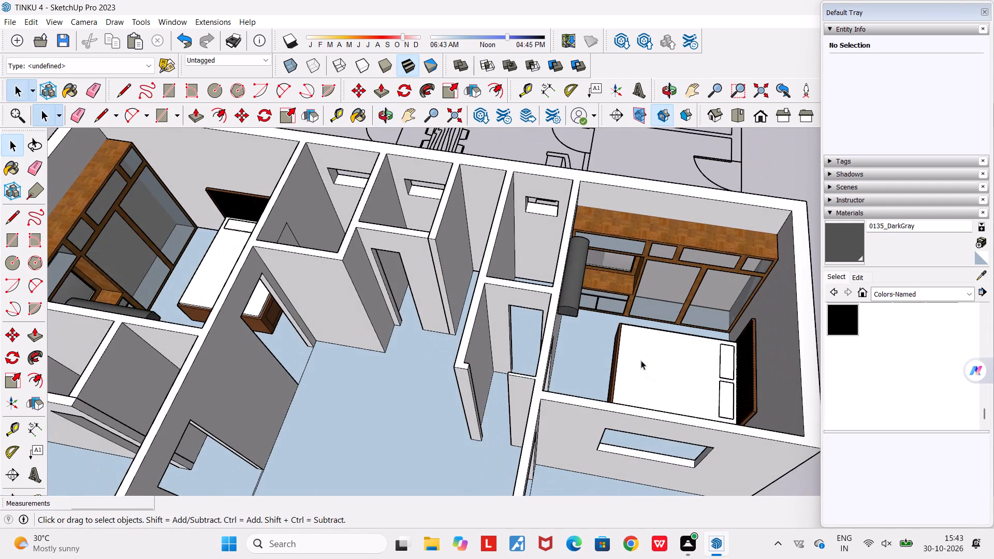
pyautogui.scroll(1, 641, 355)
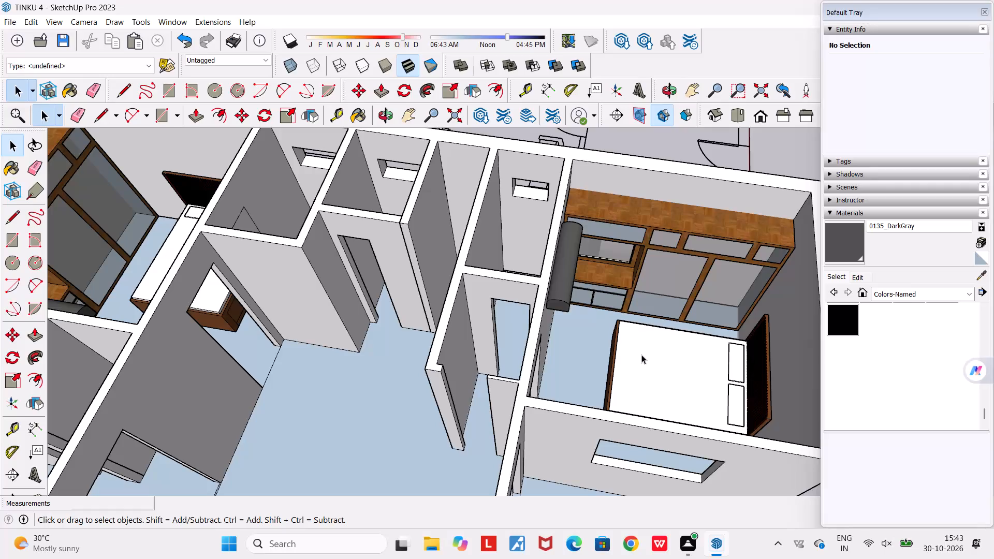
pyautogui.scroll(-4, 565, 286)
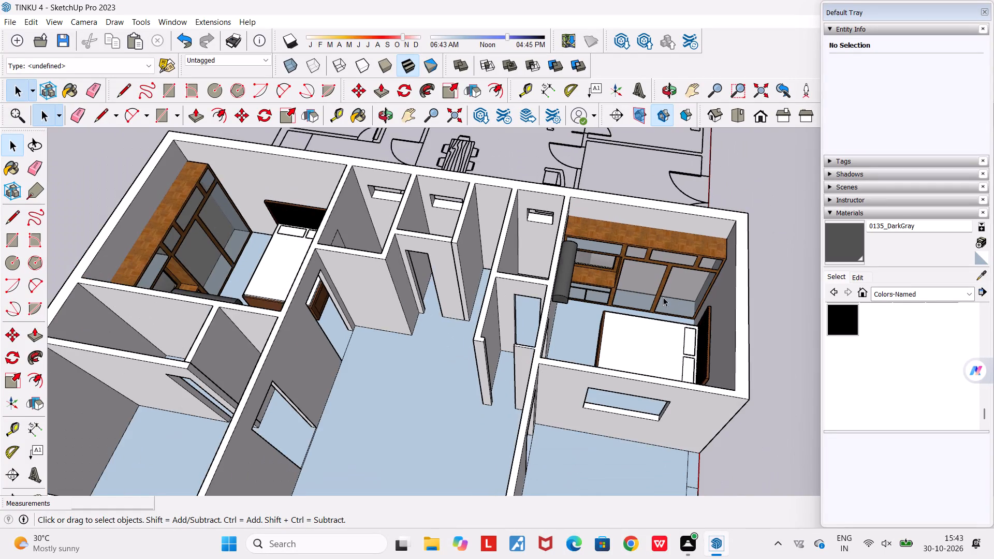
pyautogui.scroll(3, 674, 300)
pyautogui.scroll(-5, 674, 300)
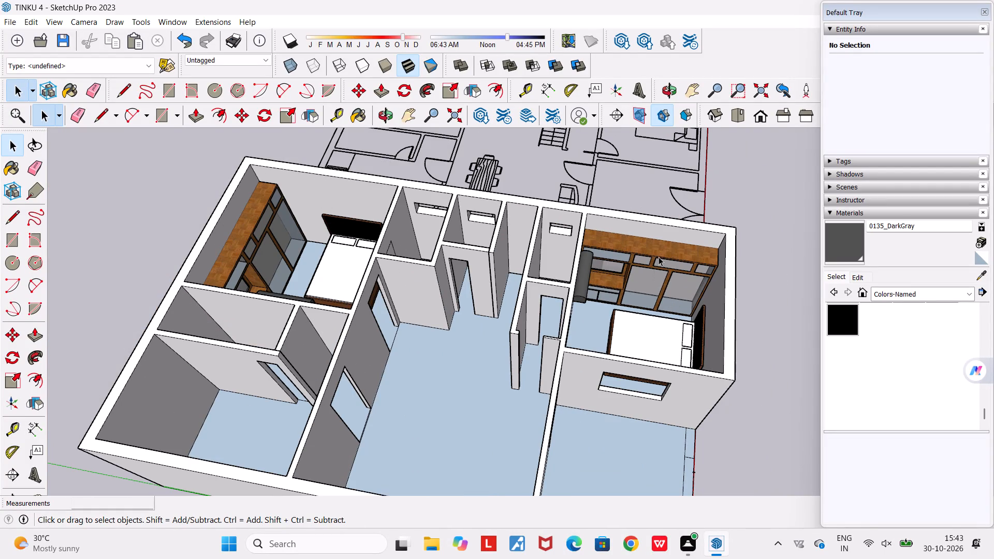
# Copy the rear bedroom's bed and paste it outside the house, on the open ground beyond the imported floor plan.
pyautogui.click(340, 223)
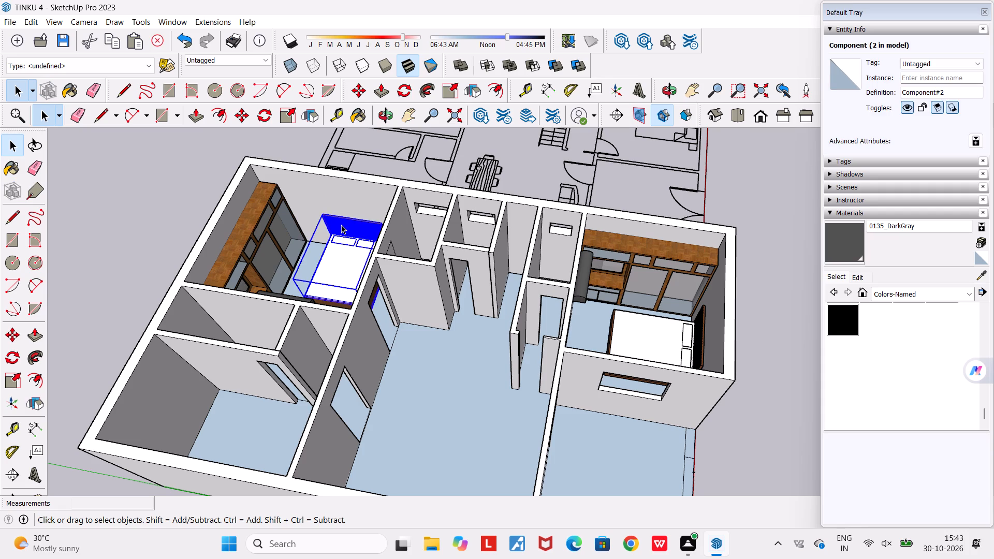
pyautogui.hotkey('ctrl', 'c')
pyautogui.scroll(-12, 341, 225)
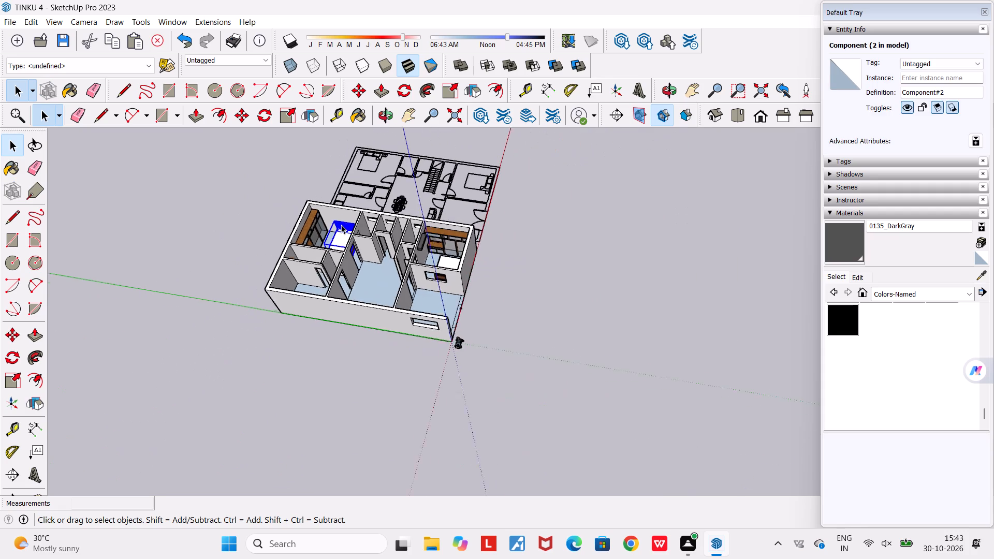
pyautogui.moveTo(568, 263); pyautogui.dragTo(153, 194, button='middle')
pyautogui.scroll(-6, 153, 194)
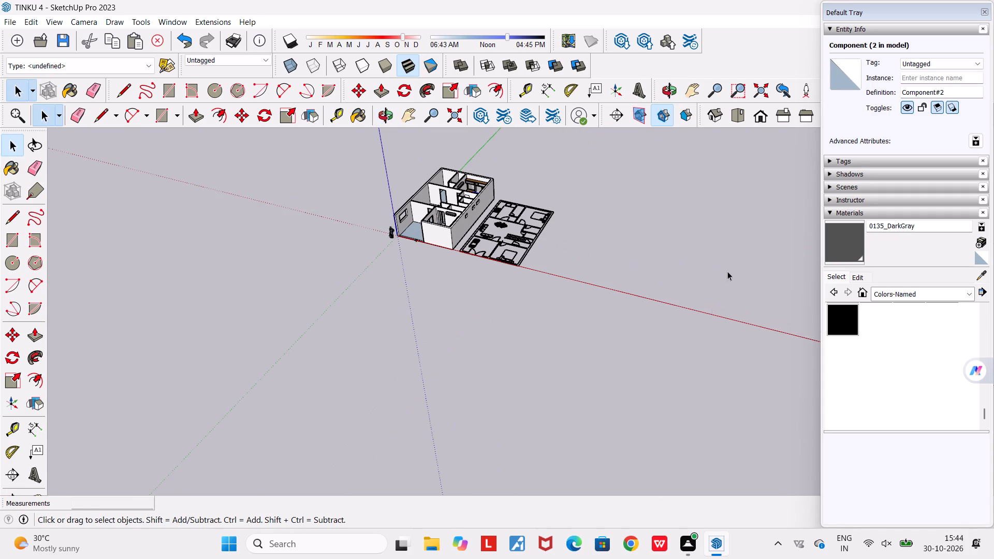
pyautogui.scroll(10, 604, 242)
pyautogui.hotkey('ctrl', 'v')
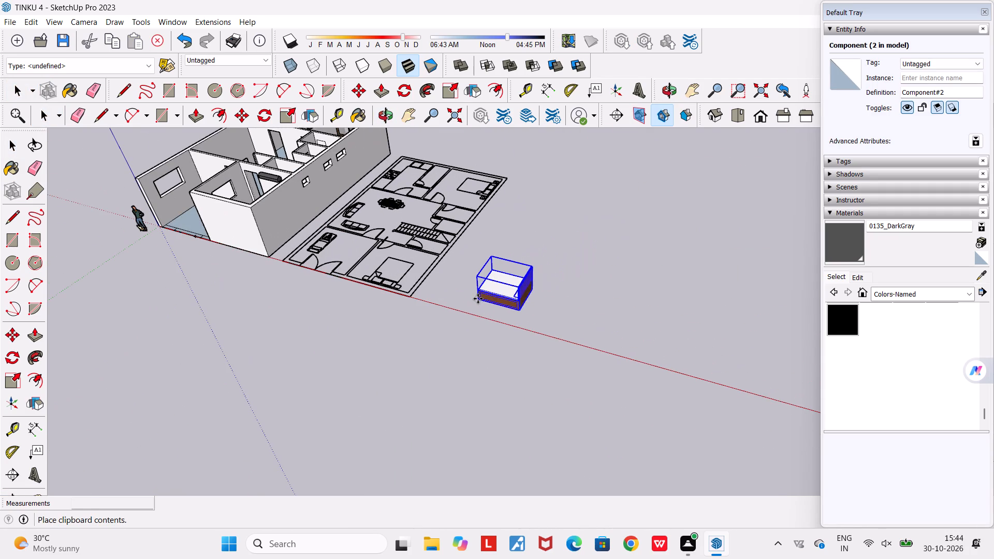
pyautogui.click(494, 292)
# Rotate the bed copy 90 degrees about the vertical axis so its headboard is at the back.
pyautogui.scroll(6, 530, 303)
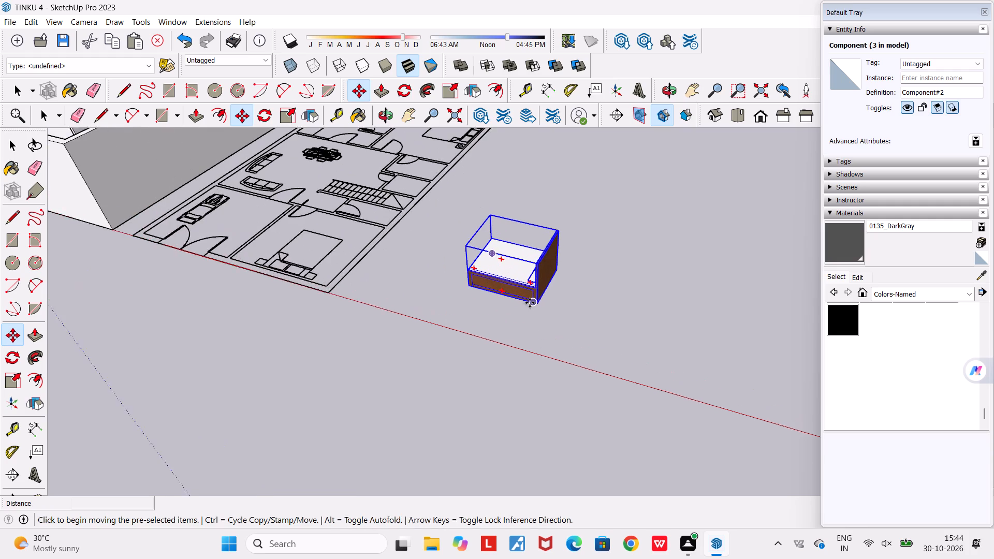
pyautogui.click(530, 280)
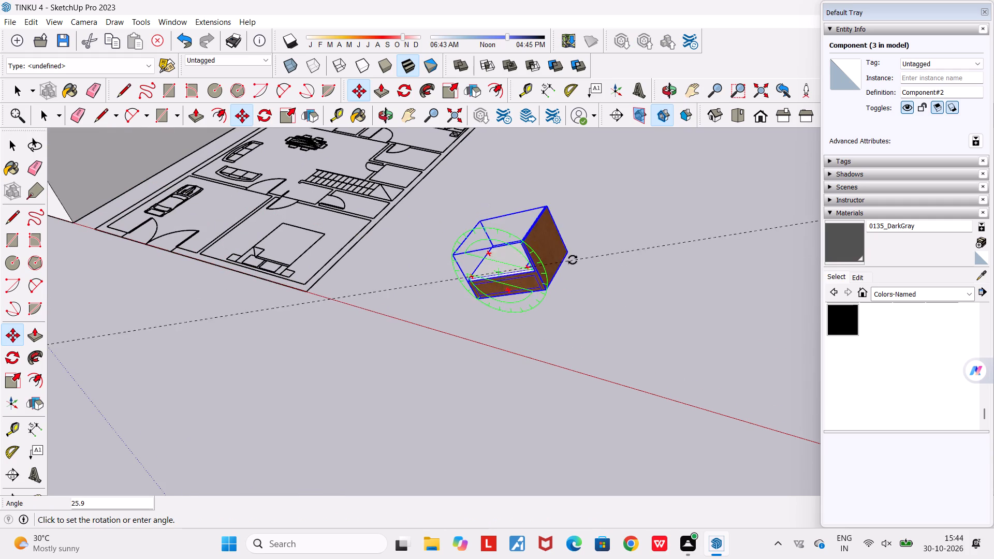
pyautogui.click(563, 285)
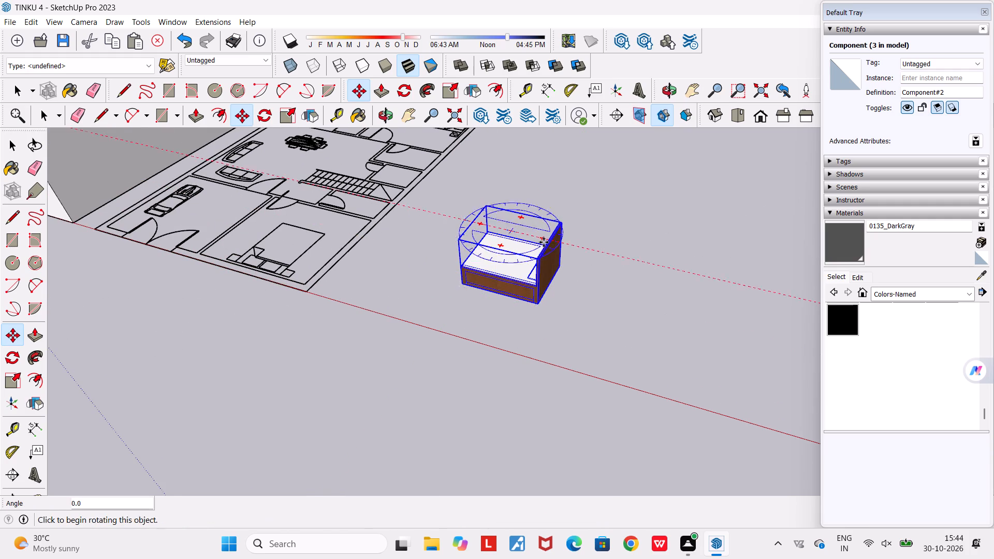
pyautogui.click(542, 240)
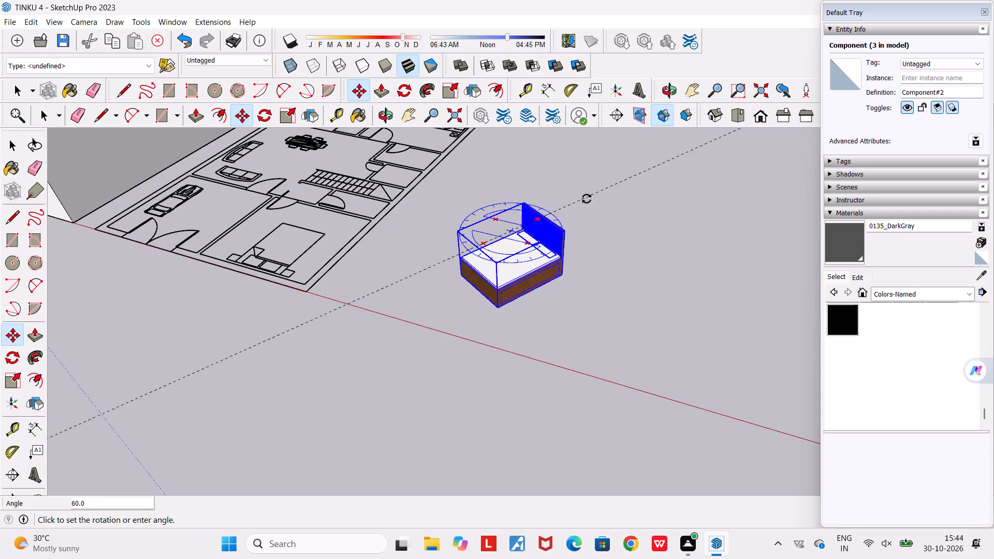
pyautogui.click(554, 171)
# Copy the front bedroom's wardrobe and paste it on the open ground beside the bed copy.
pyautogui.scroll(-4, 567, 240)
pyautogui.scroll(-6, 508, 274)
pyautogui.moveTo(470, 301); pyautogui.dragTo(471, 302, button='middle')
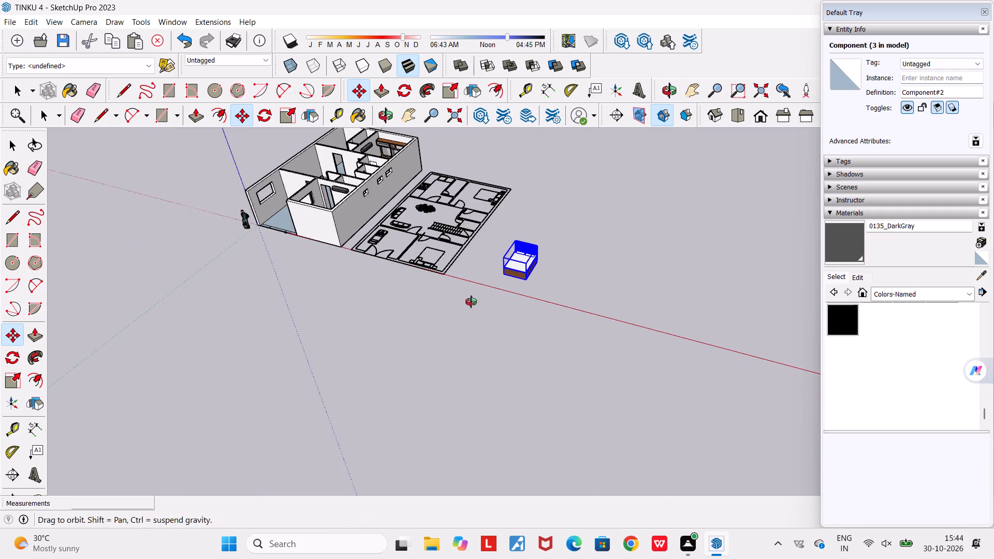
pyautogui.moveTo(471, 302); pyautogui.dragTo(674, 318, button='middle')
pyautogui.scroll(7, 340, 327)
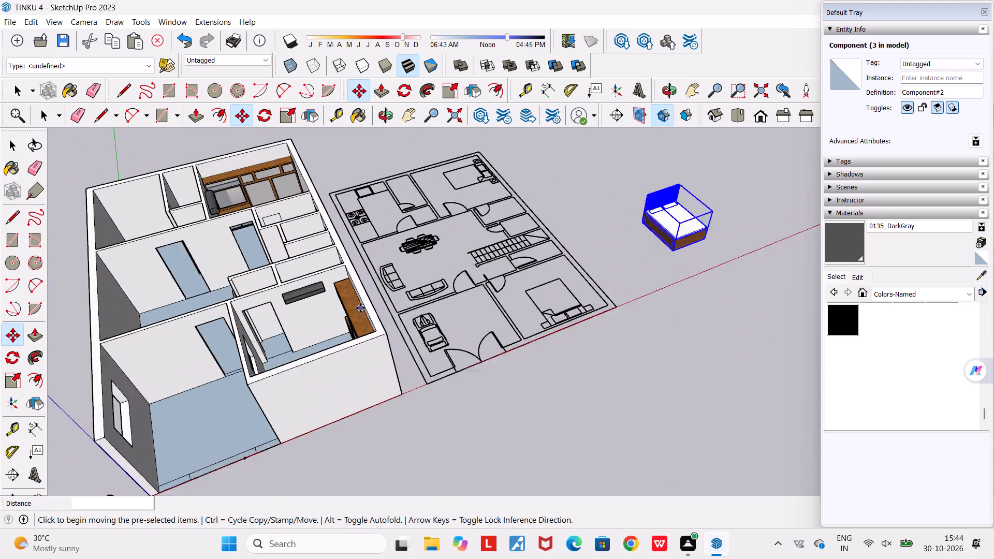
pyautogui.scroll(2, 360, 308)
pyautogui.press('Escape')
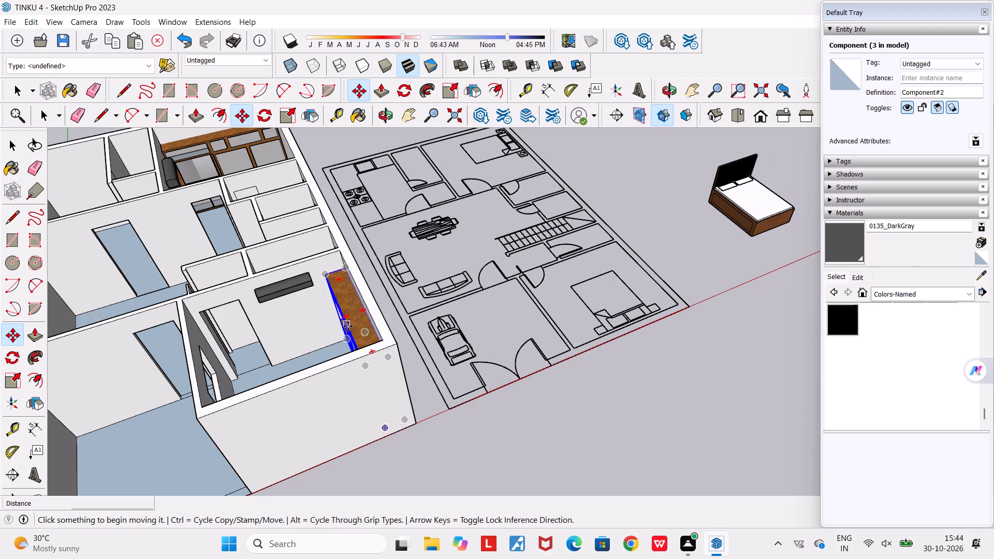
pyautogui.hotkey('ctrl', 'c')
pyautogui.scroll(-7, 350, 328)
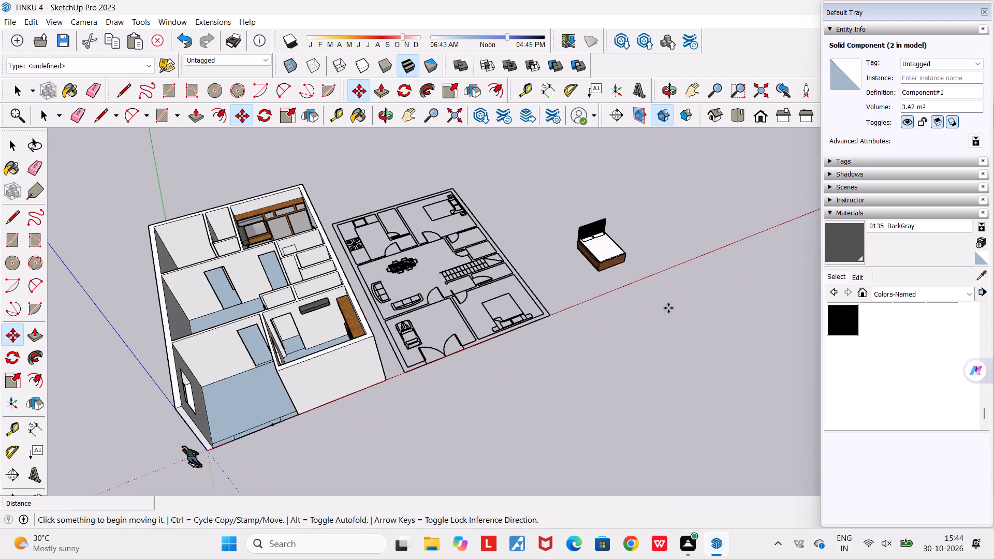
pyautogui.moveTo(658, 302); pyautogui.dragTo(577, 281, button='middle')
pyautogui.hotkey('ctrl', 'v')
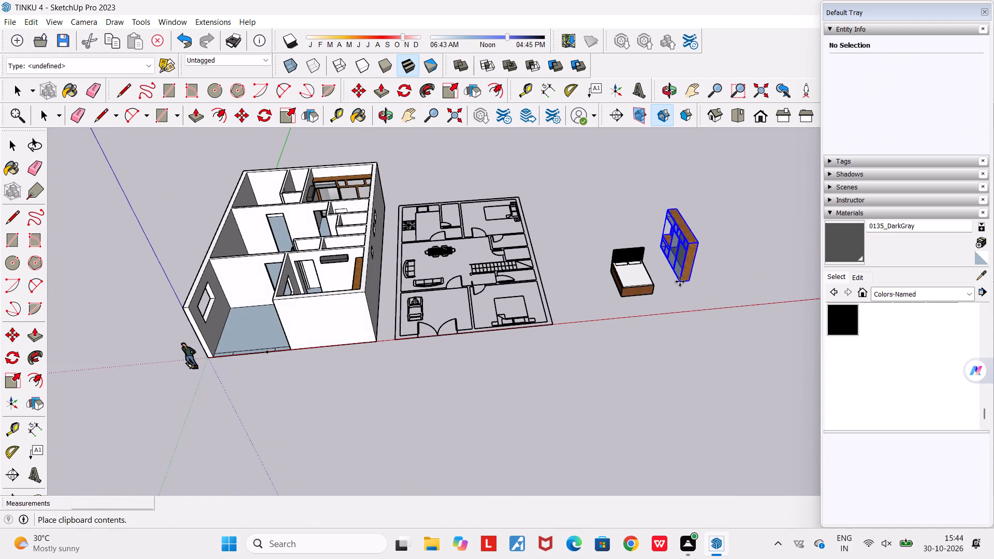
pyautogui.scroll(4, 680, 282)
pyautogui.click(686, 305)
# Rotate the wardrobe copy about its vertical axis so its front faces forward, parallel to the red axis.
pyautogui.scroll(5, 696, 297)
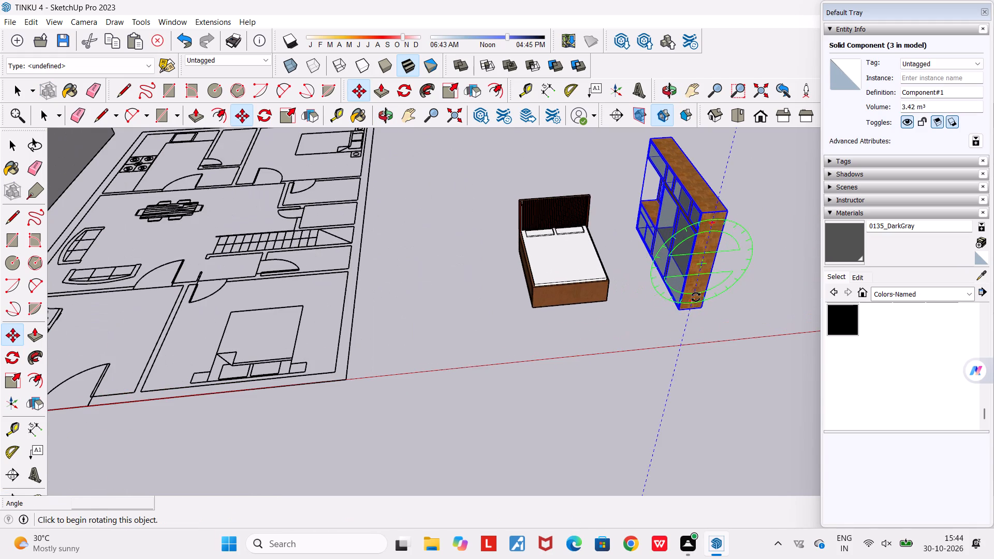
pyautogui.click(685, 254)
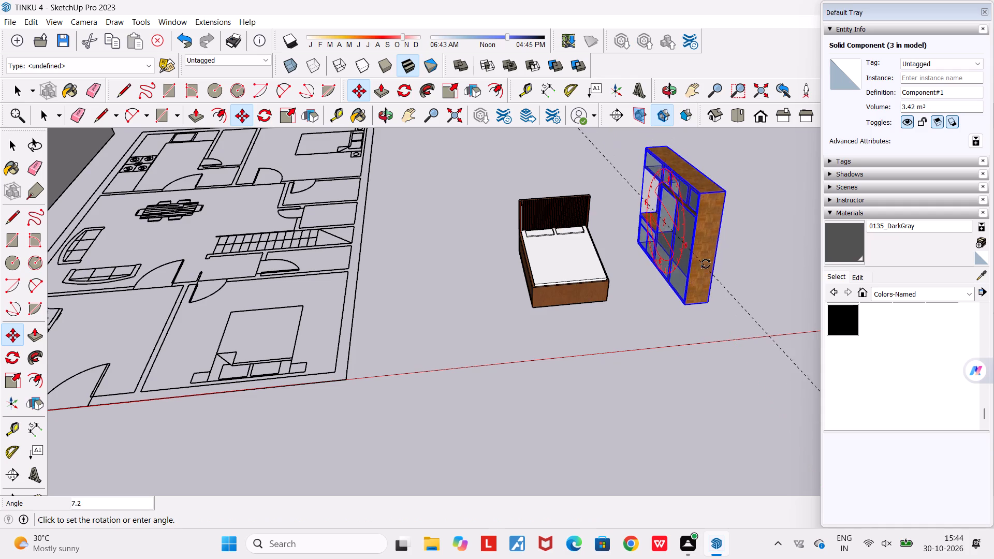
pyautogui.click(706, 298)
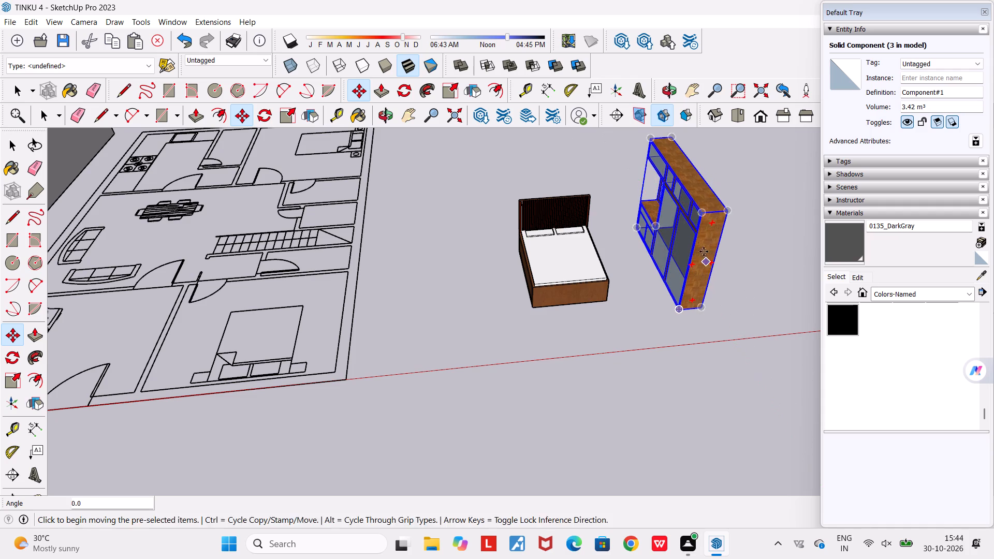
pyautogui.click(712, 203)
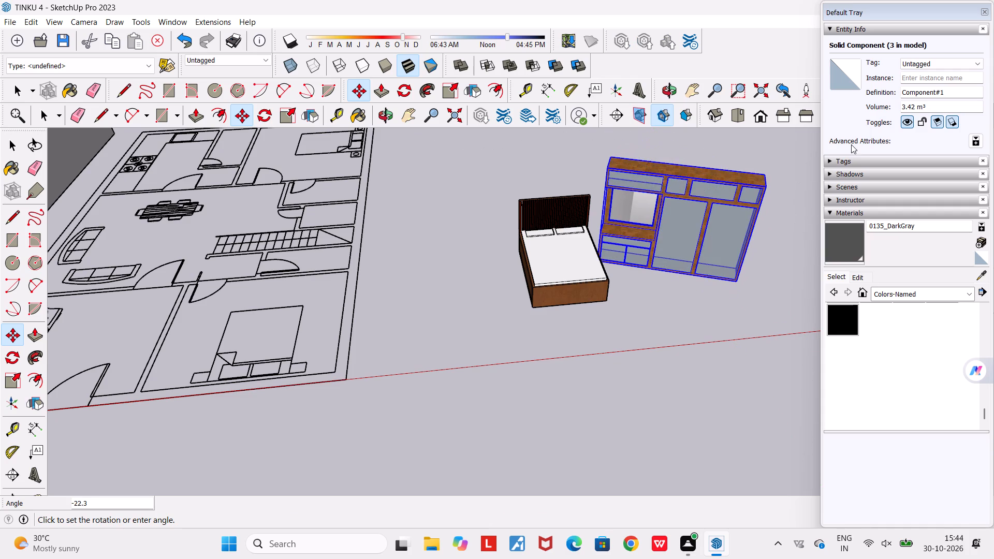
pyautogui.click(776, 166)
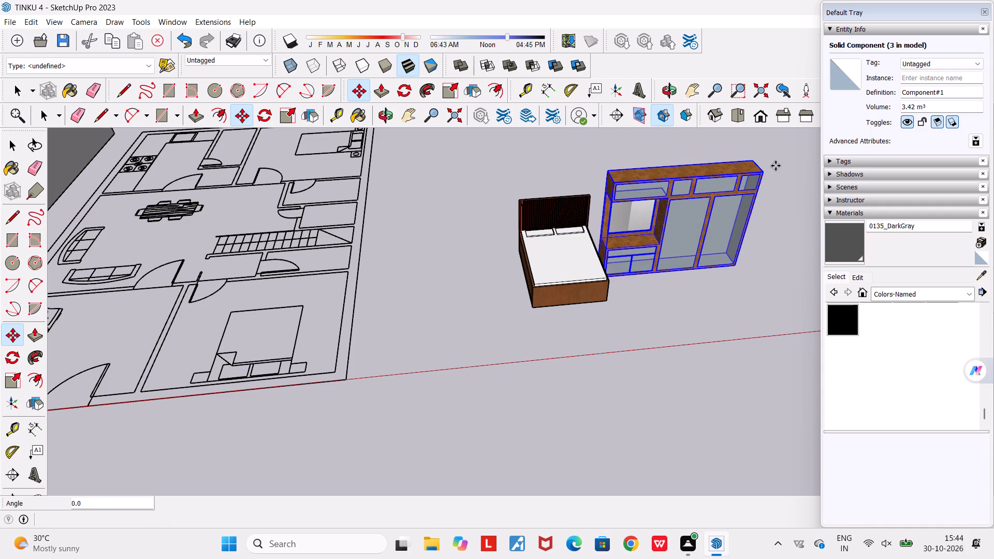
# Move the wardrobe copy away from the bed copy to leave a gap between them.
pyautogui.moveTo(694, 193); pyautogui.dragTo(615, 159, button='middle')
pyautogui.scroll(-5, 615, 159)
pyautogui.scroll(5, 687, 225)
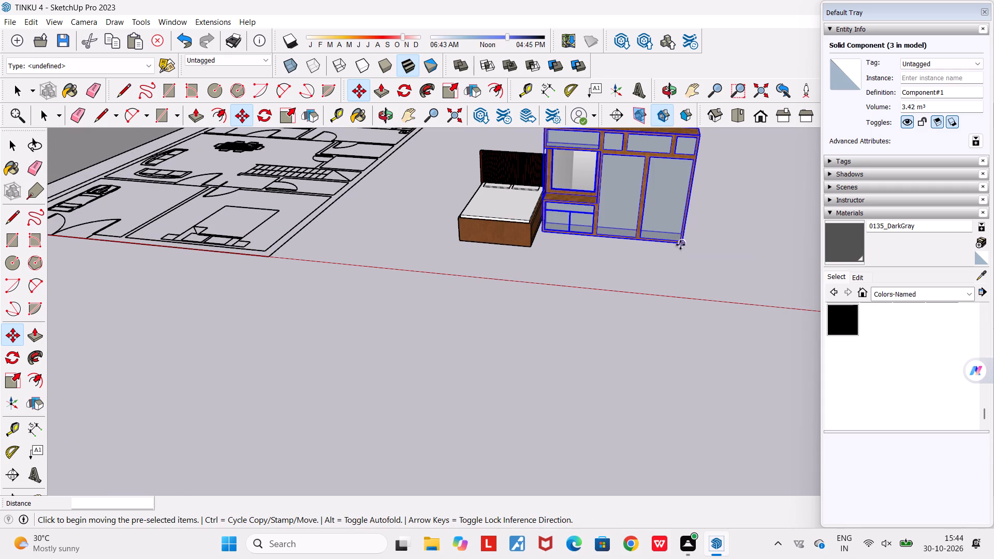
pyautogui.click(684, 238)
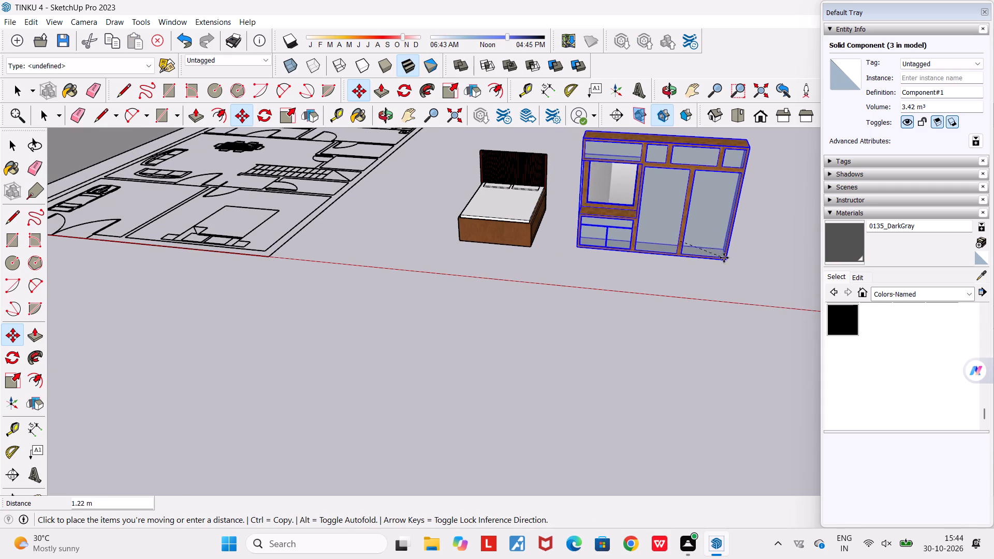
pyautogui.click(715, 254)
# Examine the bed and wardrobe copies side by side from the front and at eye level, and clear the selection.
pyautogui.scroll(-5, 575, 258)
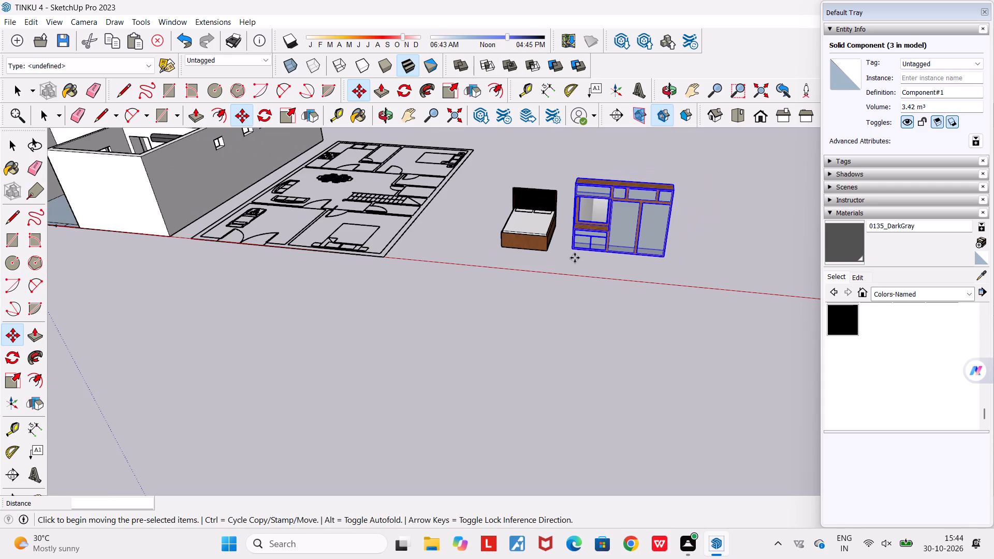
pyautogui.click(694, 87)
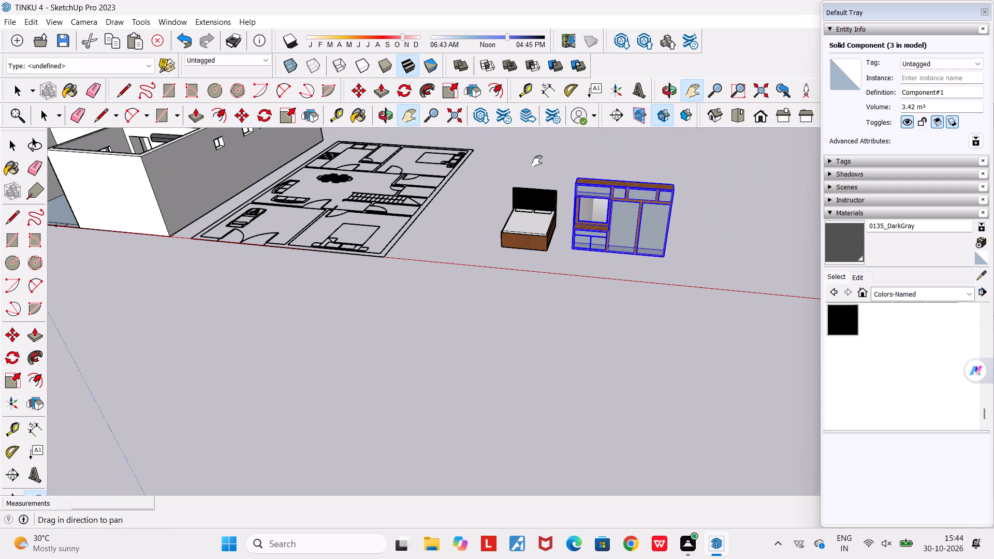
pyautogui.moveTo(536, 161); pyautogui.dragTo(346, 283)
pyautogui.moveTo(428, 331); pyautogui.dragTo(545, 262, button='middle')
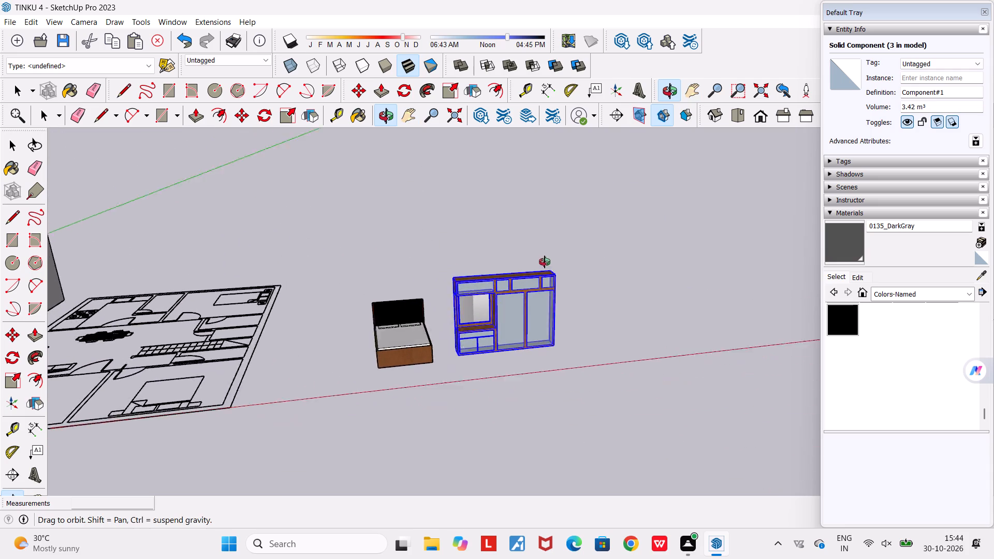
pyautogui.moveTo(545, 262); pyautogui.dragTo(554, 256, button='middle')
pyautogui.scroll(5, 501, 343)
pyautogui.moveTo(500, 339); pyautogui.dragTo(429, 321, button='middle')
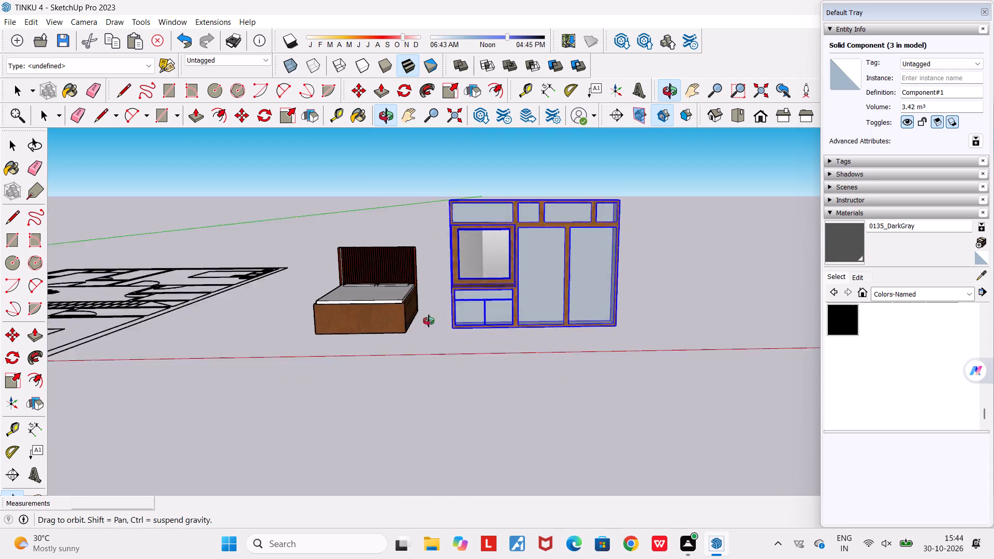
pyautogui.moveTo(429, 321); pyautogui.dragTo(354, 344, button='middle')
pyautogui.scroll(3, 368, 351)
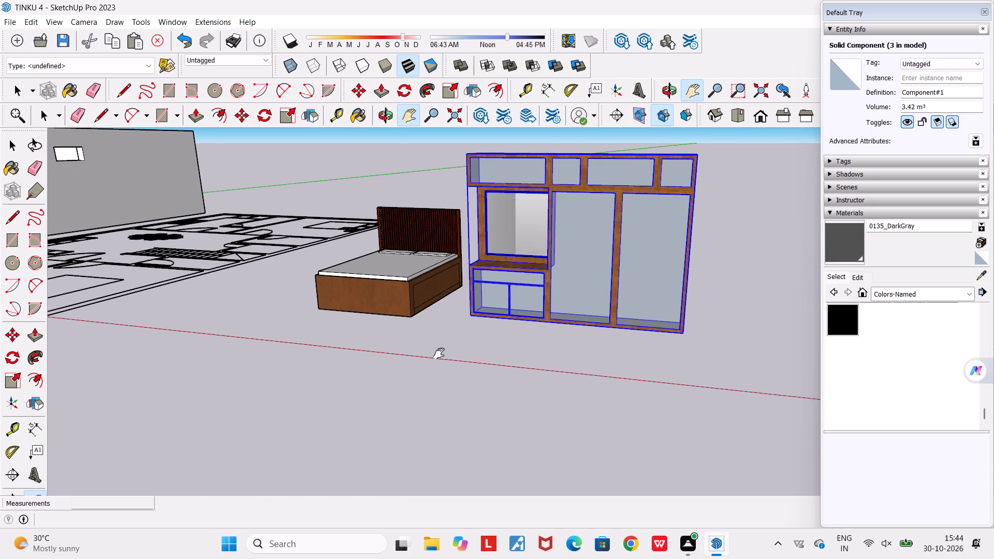
pyautogui.press('space')
pyautogui.press('space')
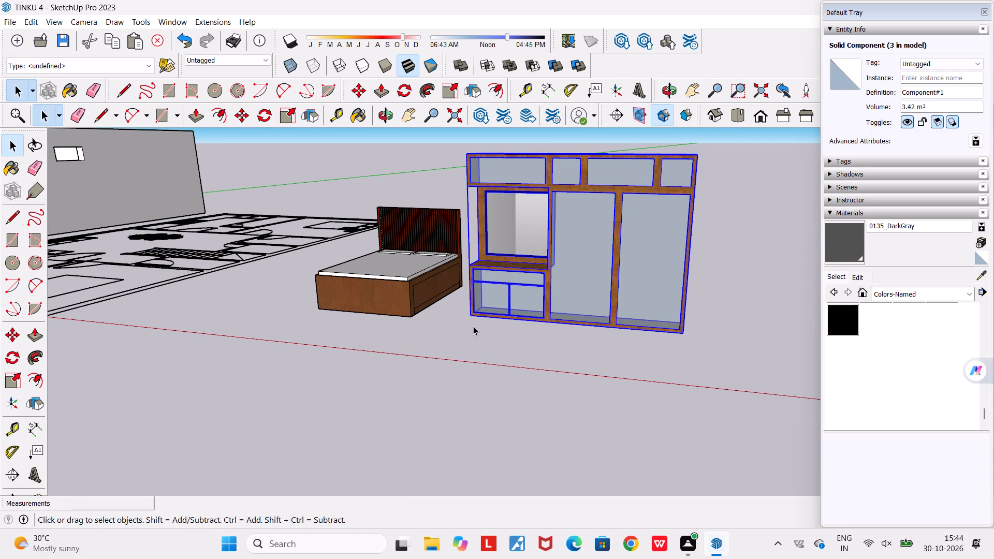
pyautogui.press('Escape')
pyautogui.click(454, 314)
# Copy the front bedroom's air conditioner and paste it on the open ground beside the wardrobe copy.
pyautogui.scroll(-5, 454, 314)
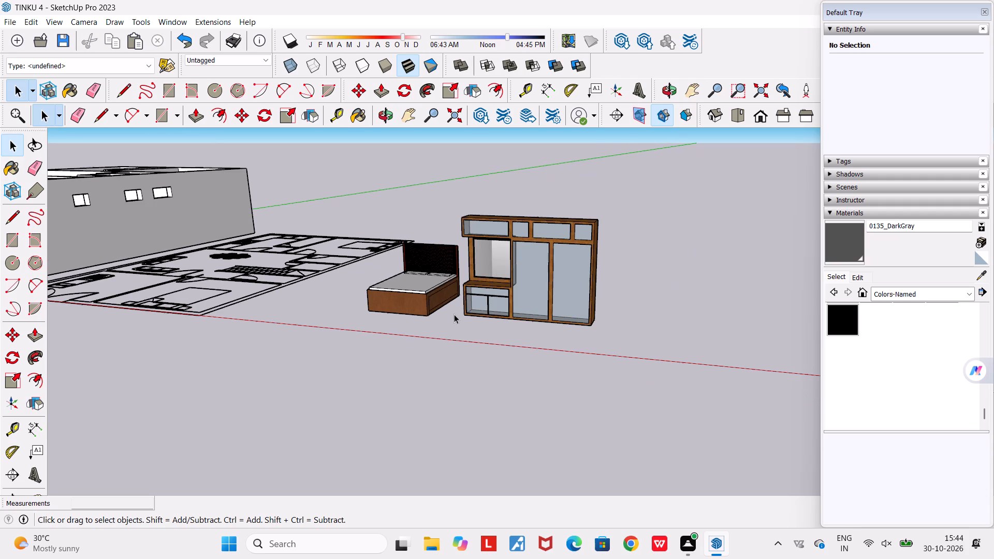
pyautogui.moveTo(469, 321); pyautogui.dragTo(553, 371, button='middle')
pyautogui.scroll(-10, 553, 371)
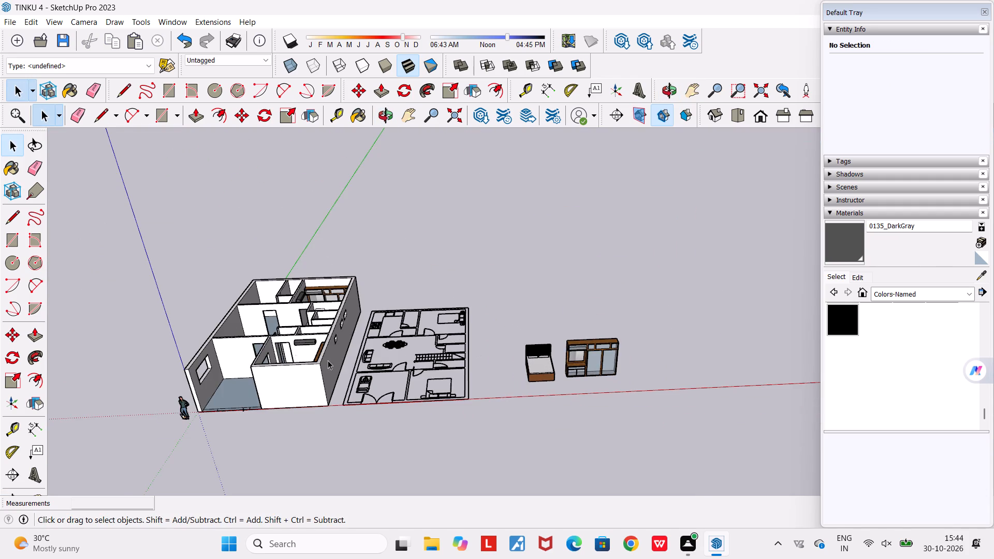
pyautogui.scroll(6, 294, 354)
pyautogui.click(311, 336)
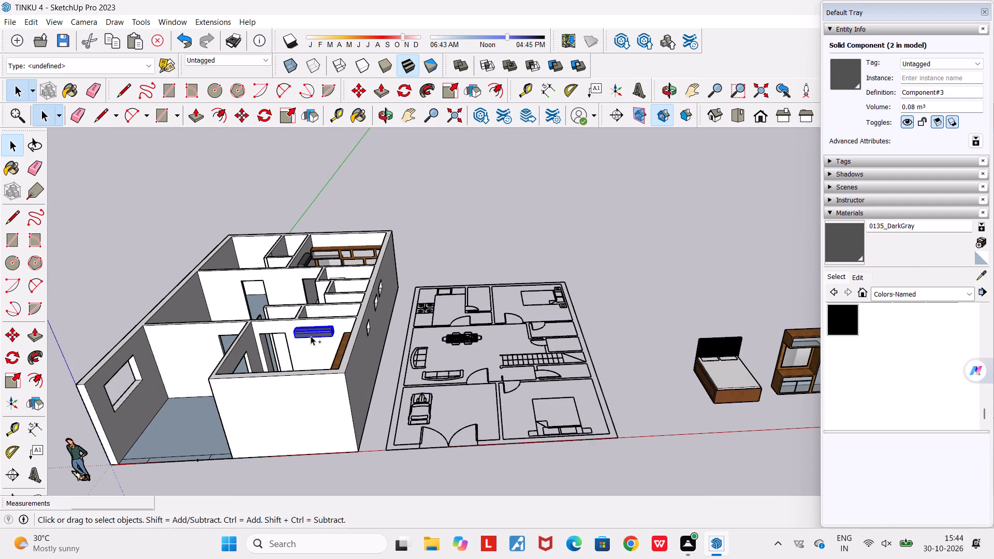
pyautogui.hotkey('ctrl', 'c')
pyautogui.scroll(-10, 311, 336)
pyautogui.scroll(5, 589, 377)
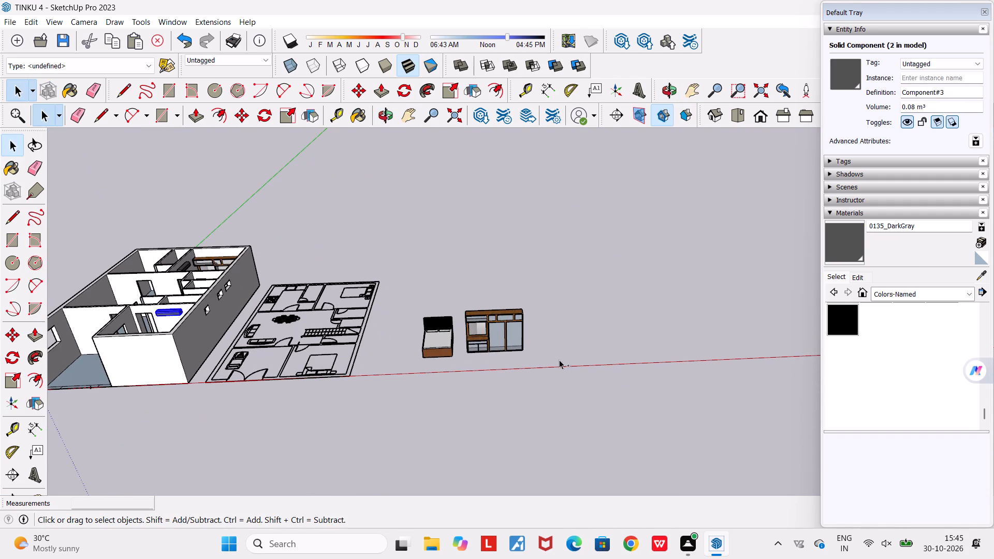
pyautogui.hotkey('ctrl', 'v')
pyautogui.scroll(9, 532, 343)
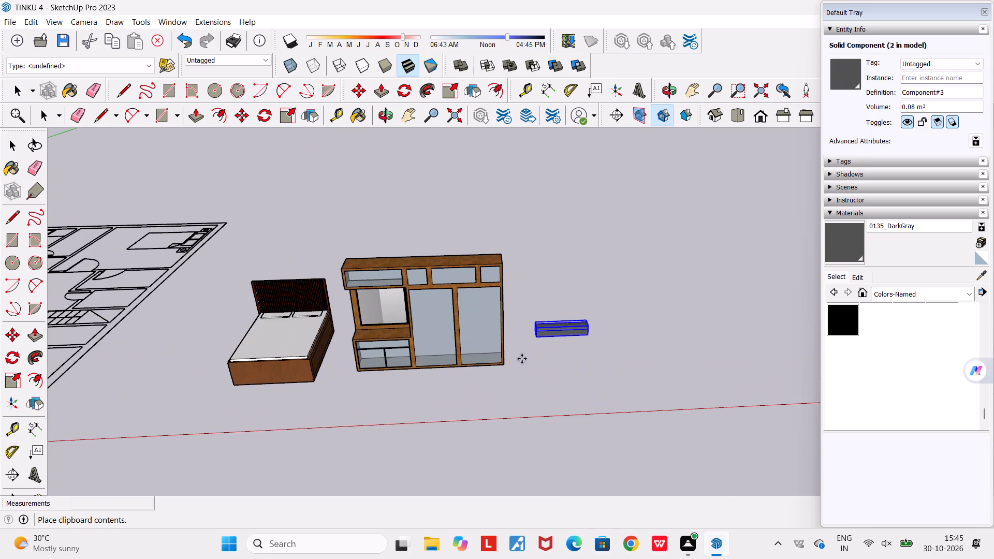
pyautogui.click(540, 349)
# Examine the bed, wardrobe and air conditioner copies from the front, from the side and at eye level.
pyautogui.scroll(5, 474, 349)
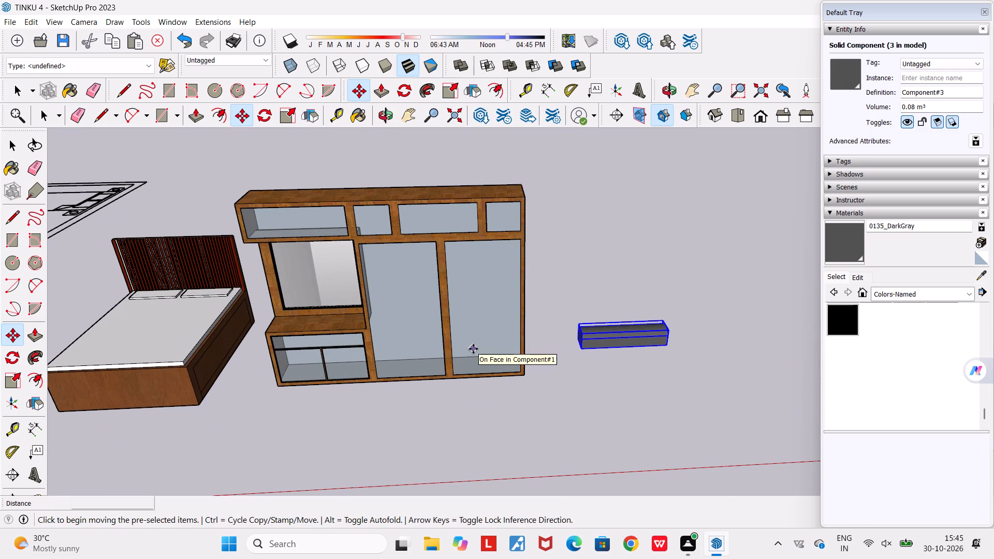
pyautogui.scroll(-3, 473, 349)
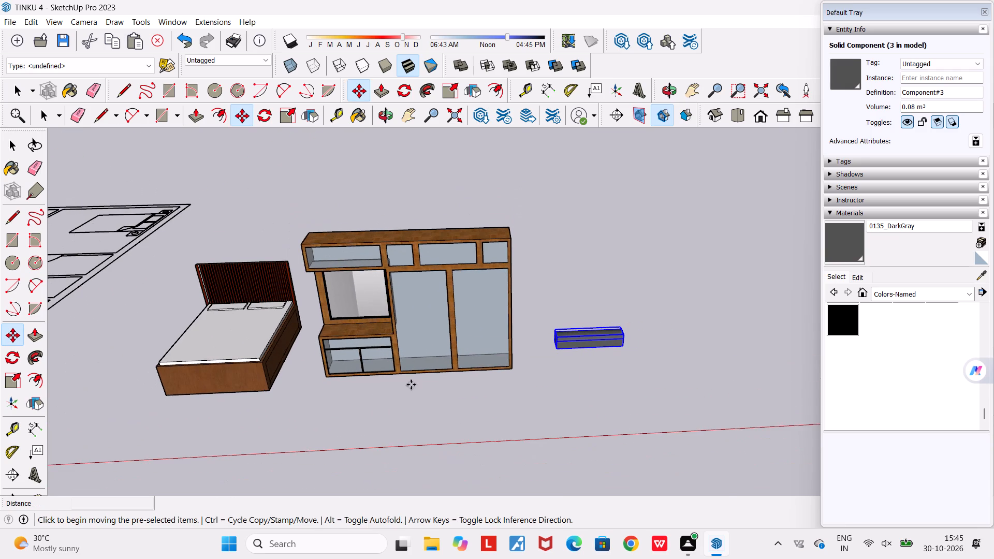
pyautogui.moveTo(365, 357); pyautogui.dragTo(546, 313, button='middle')
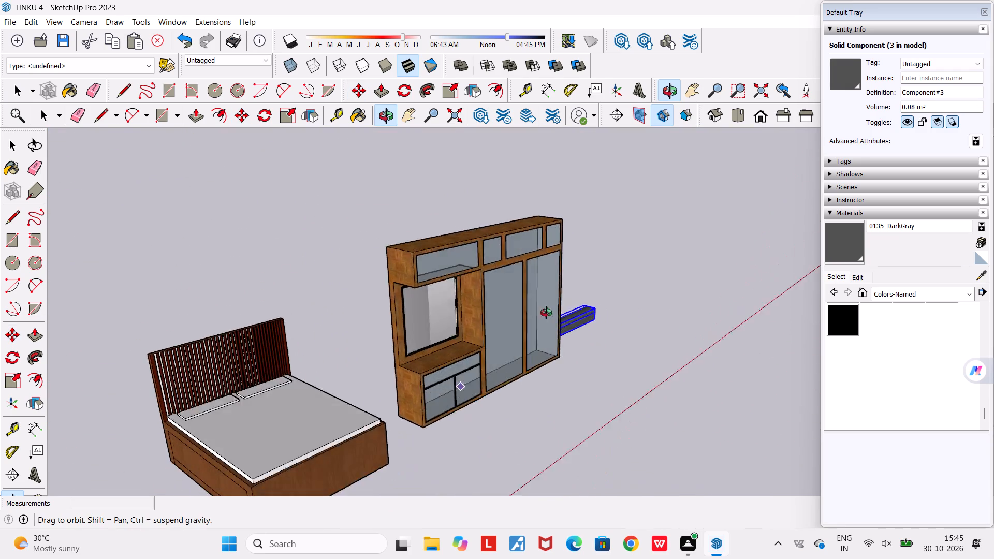
pyautogui.moveTo(546, 313); pyautogui.dragTo(548, 257, button='middle')
pyautogui.scroll(-5, 548, 257)
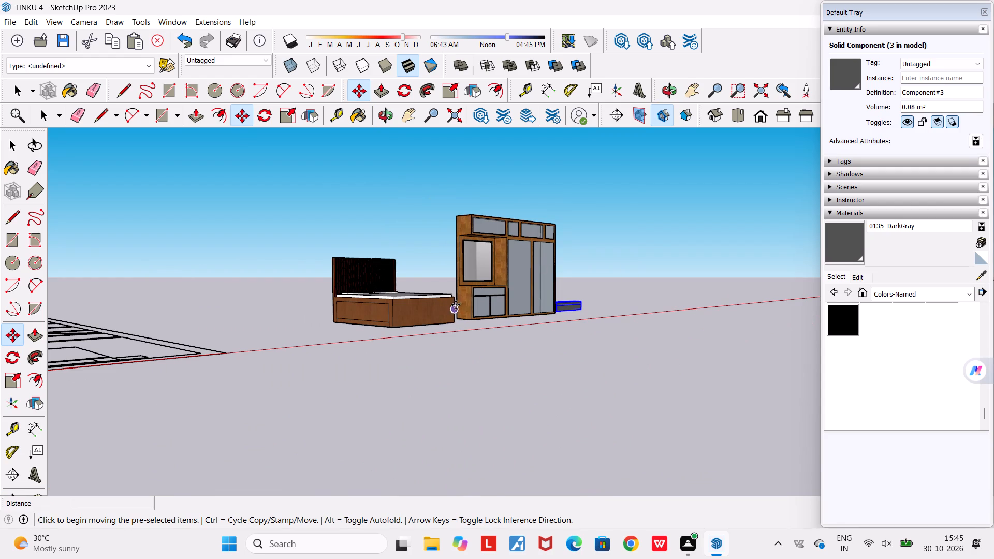
pyautogui.scroll(3, 455, 304)
pyautogui.moveTo(481, 303); pyautogui.dragTo(366, 355, button='middle')
pyautogui.scroll(4, 418, 274)
pyautogui.scroll(1, 473, 307)
pyautogui.moveTo(473, 307); pyautogui.dragTo(616, 354, button='middle')
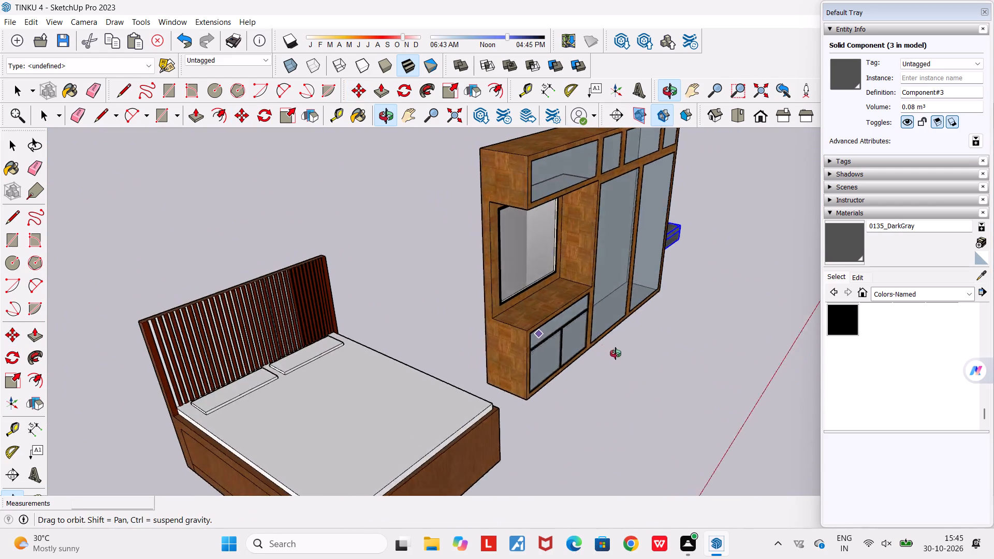
pyautogui.moveTo(616, 354); pyautogui.dragTo(377, 339, button='middle')
pyautogui.scroll(-5, 377, 339)
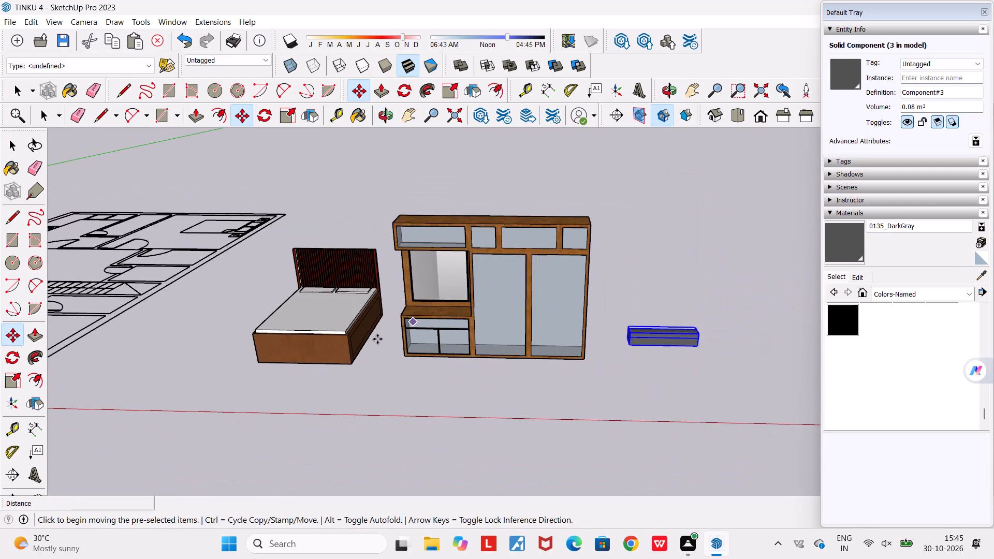
# Move the air conditioner copy about 0.91 m so it sits close beside the wardrobe copy's open end.
pyautogui.moveTo(500, 395); pyautogui.dragTo(327, 382, button='middle')
pyautogui.scroll(2, 516, 313)
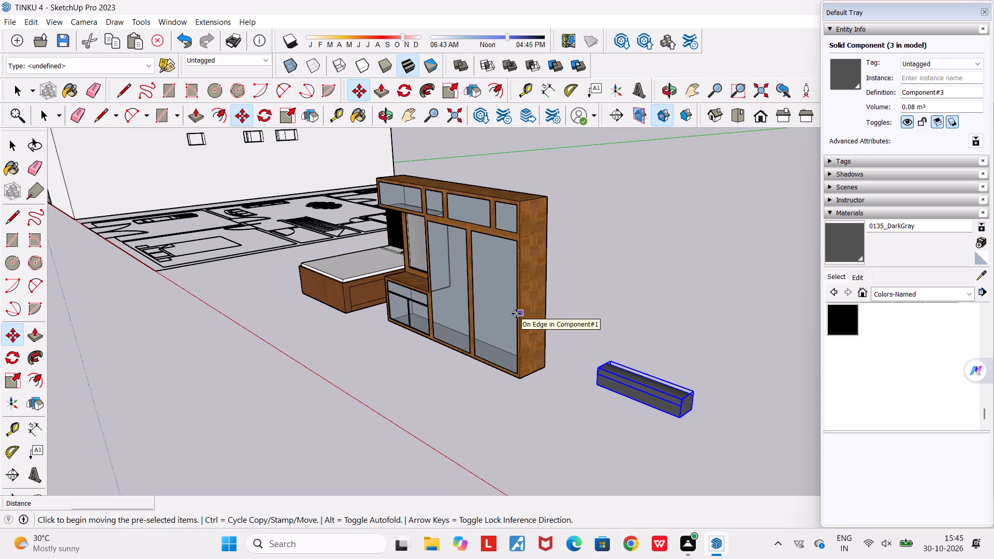
pyautogui.scroll(5, 653, 400)
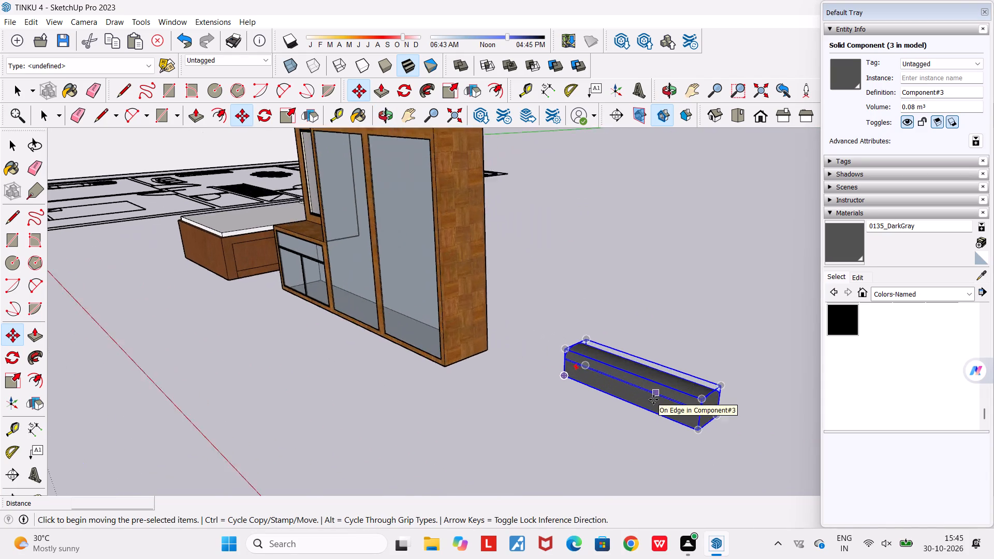
pyautogui.scroll(-6, 653, 400)
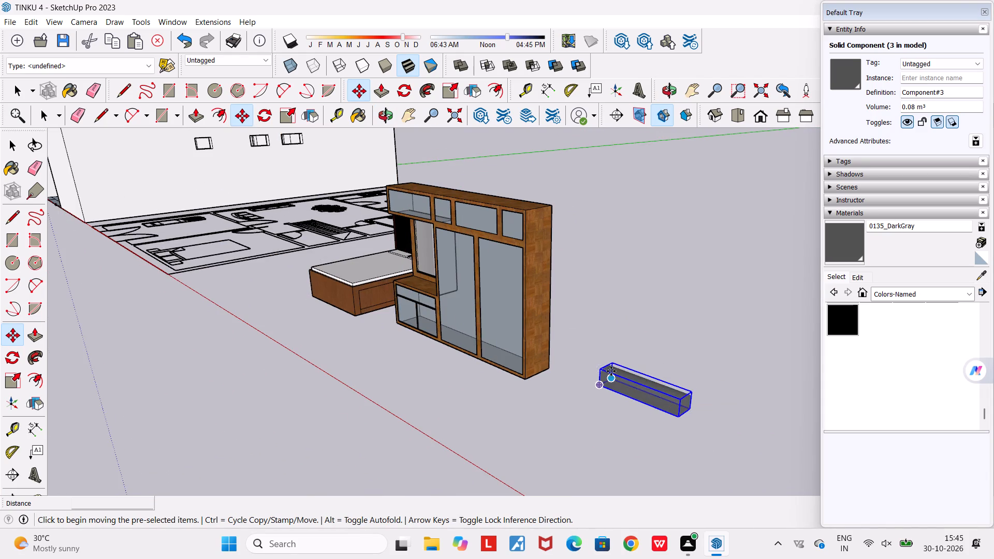
pyautogui.click(604, 371)
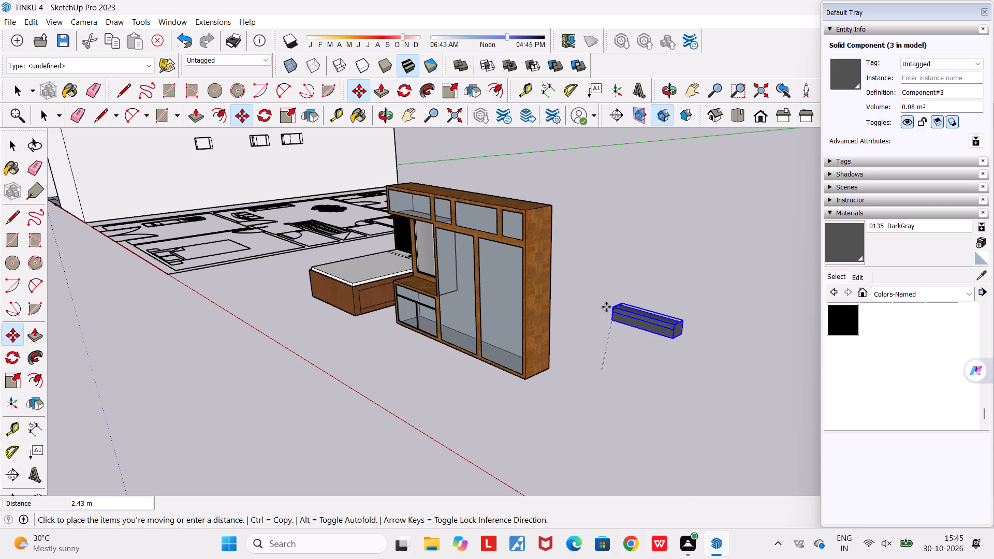
pyautogui.click(538, 372)
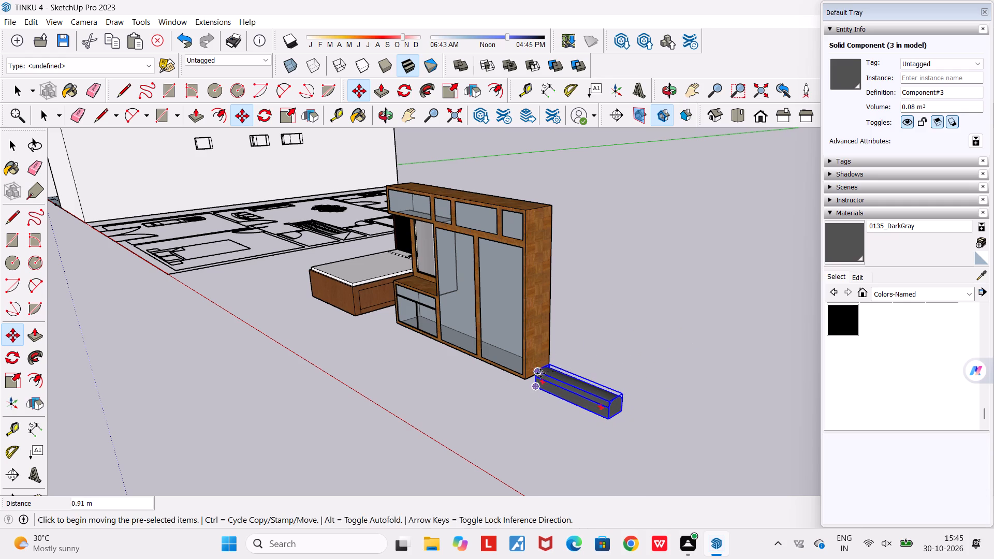
# Examine the row of bed, wardrobe and air conditioner copies beside the floor plan, from afar and close up.
pyautogui.scroll(-7, 601, 389)
pyautogui.moveTo(538, 395); pyautogui.dragTo(662, 408, button='middle')
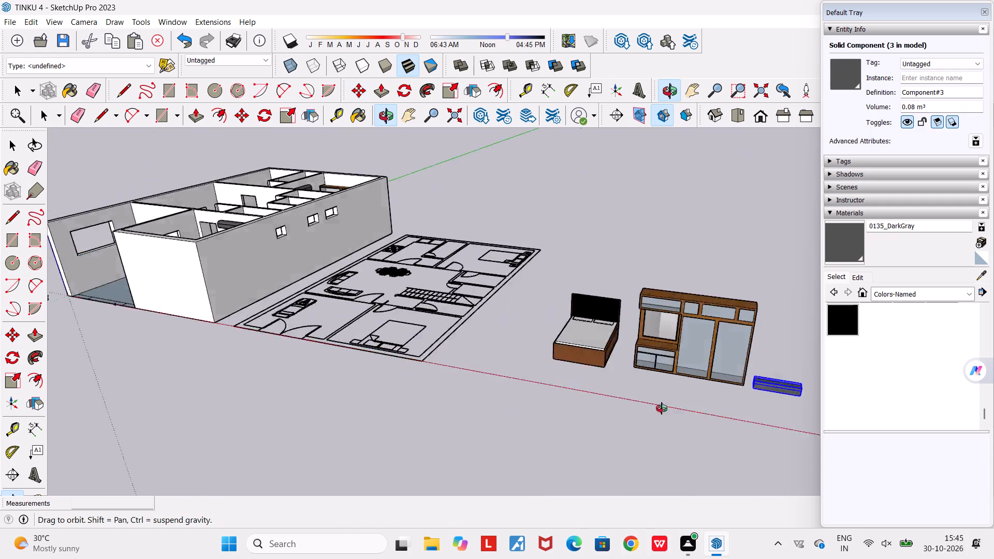
pyautogui.moveTo(662, 408); pyautogui.dragTo(641, 383, button='middle')
pyautogui.scroll(-4, 641, 383)
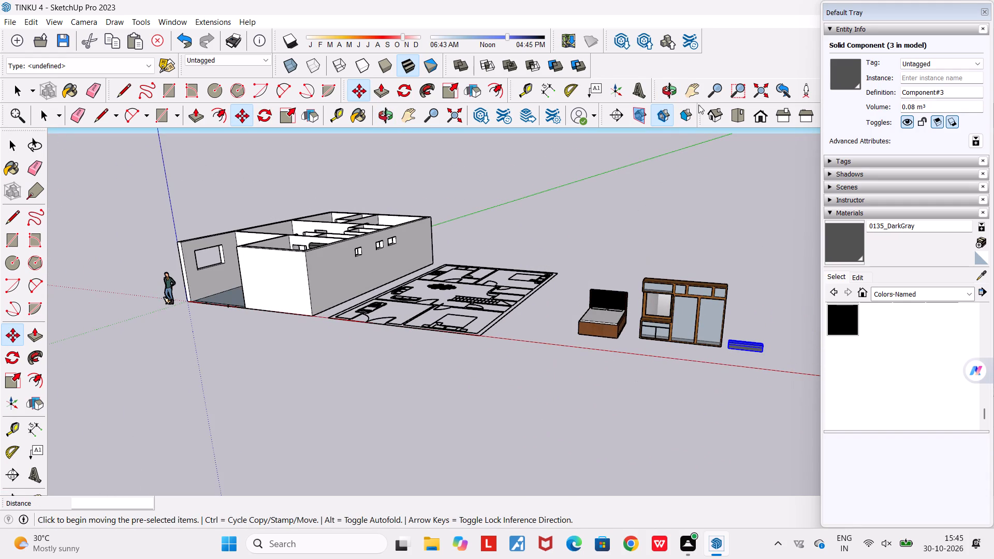
pyautogui.click(690, 97)
pyautogui.moveTo(619, 219); pyautogui.dragTo(404, 224)
pyautogui.moveTo(457, 256); pyautogui.dragTo(597, 267, button='middle')
pyautogui.scroll(6, 677, 318)
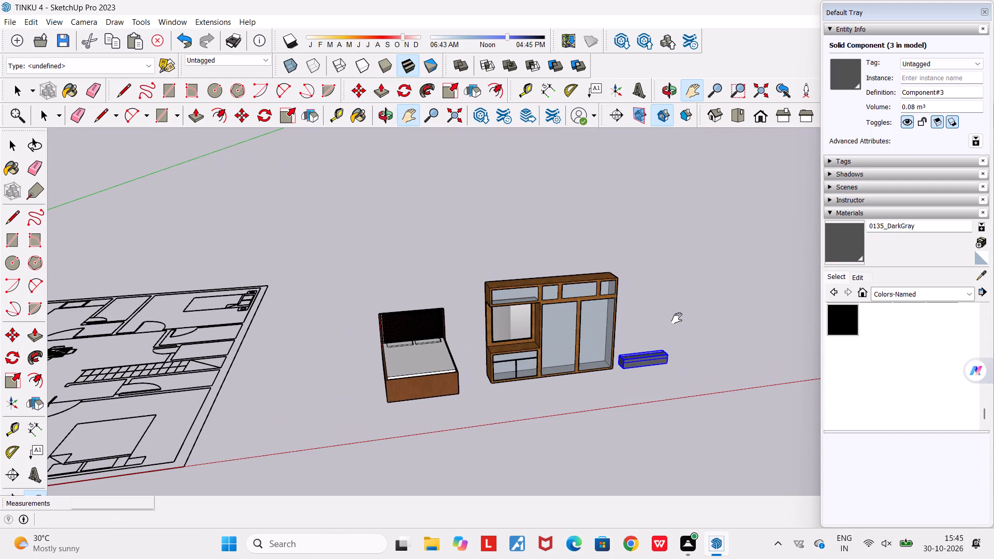
pyautogui.moveTo(618, 283); pyautogui.dragTo(551, 241)
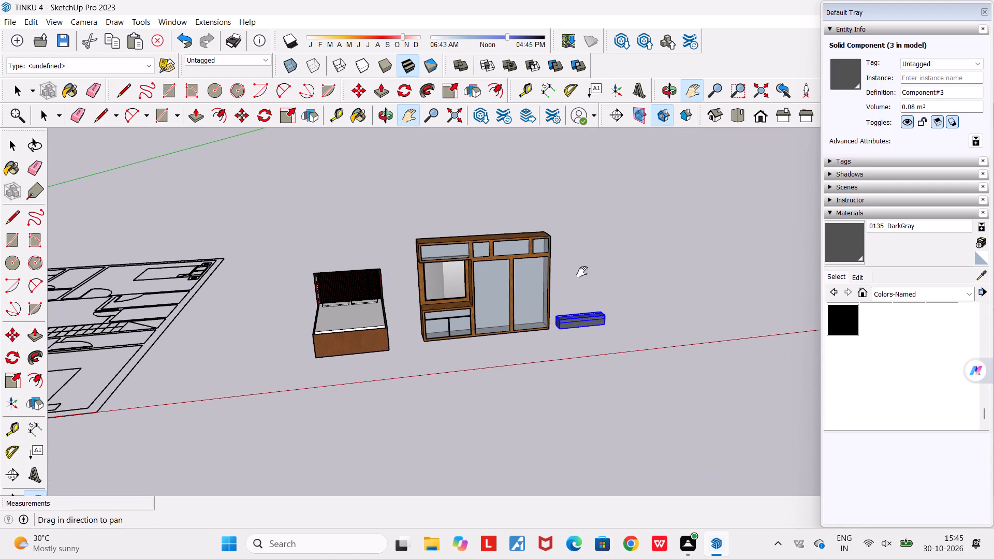
pyautogui.scroll(1, 590, 276)
pyautogui.moveTo(604, 284); pyautogui.dragTo(643, 305, button='middle')
pyautogui.scroll(2, 591, 296)
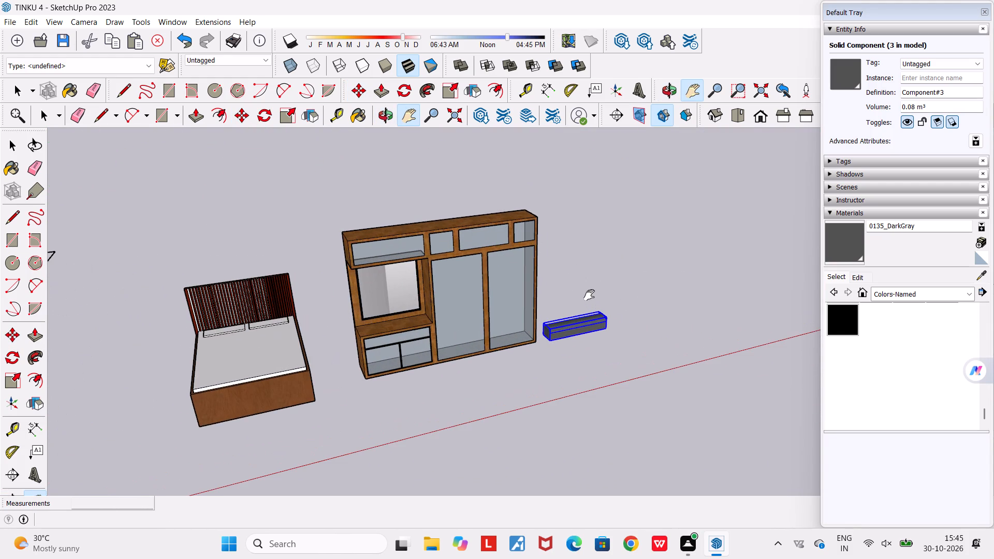
pyautogui.scroll(-2, 589, 295)
pyautogui.moveTo(558, 278); pyautogui.dragTo(512, 252)
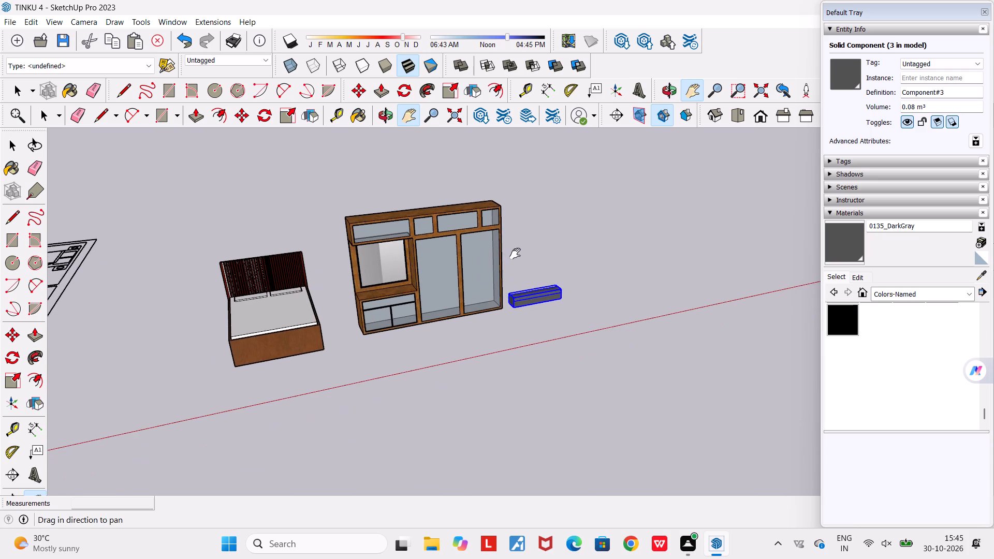
pyautogui.scroll(-3, 515, 254)
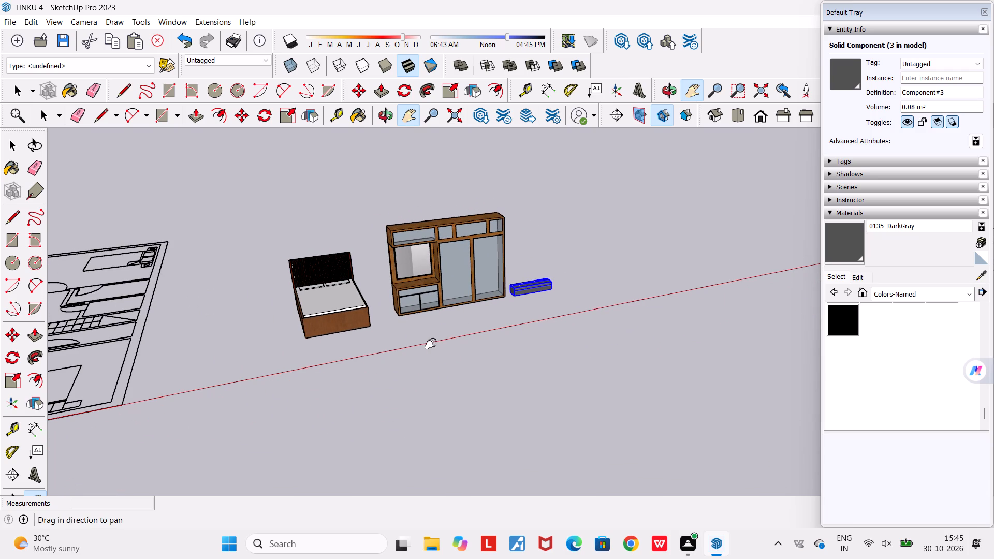
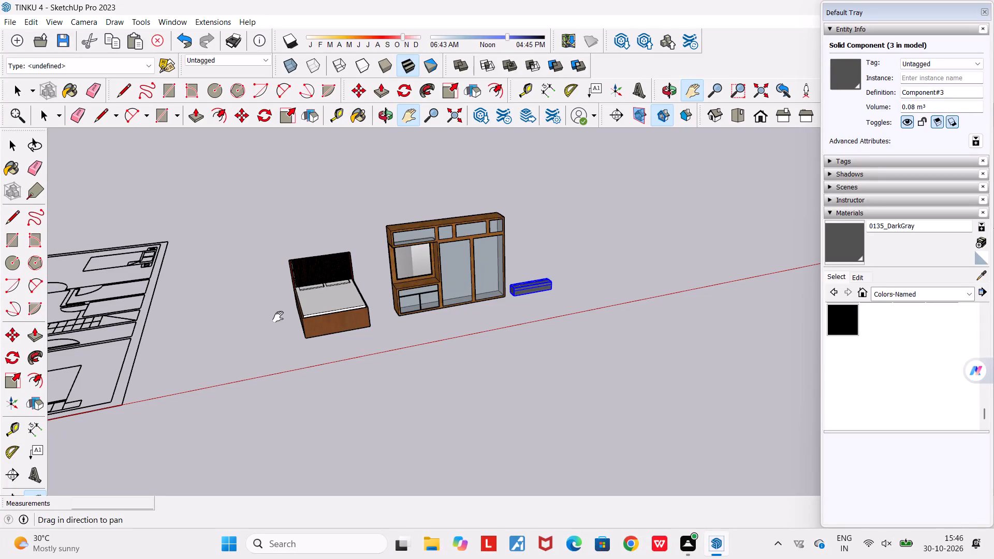
# Examine the row of bed, wardrobe and air conditioner copies beside the floor plan from several angles and distances.
pyautogui.scroll(-4, 278, 317)
pyautogui.moveTo(495, 258); pyautogui.dragTo(474, 260, button='middle')
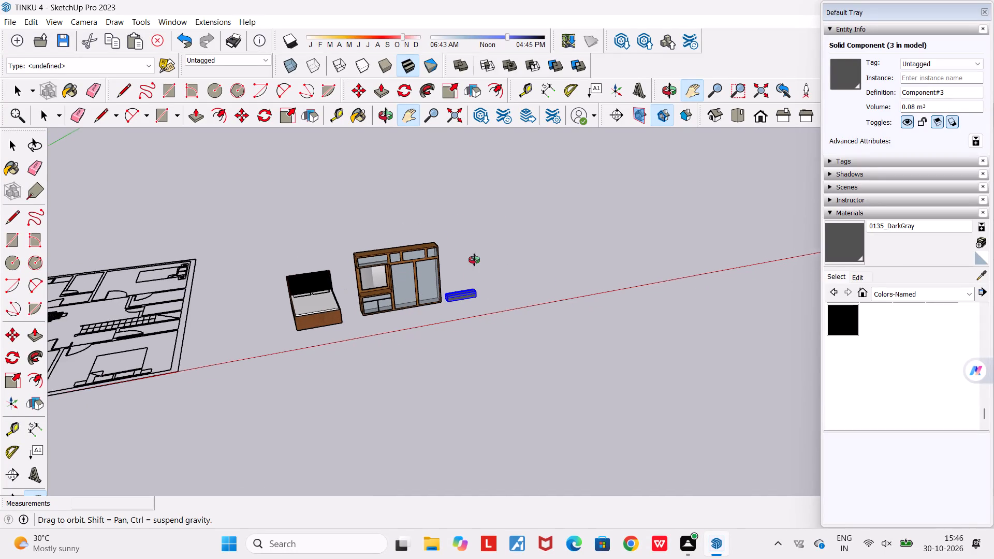
pyautogui.moveTo(474, 260); pyautogui.dragTo(327, 294, button='middle')
pyautogui.scroll(8, 426, 199)
pyautogui.moveTo(427, 199); pyautogui.dragTo(382, 175, button='middle')
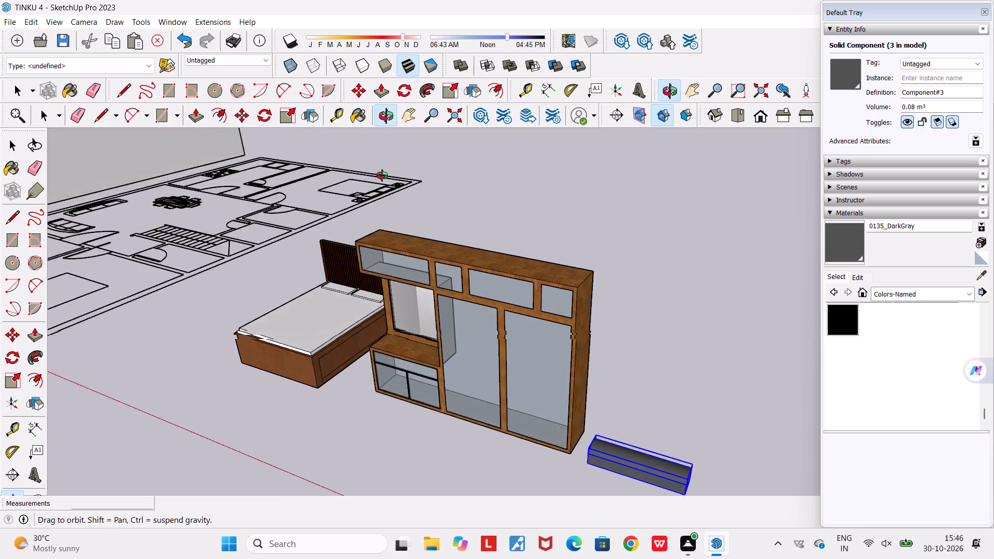
pyautogui.moveTo(382, 175); pyautogui.dragTo(370, 176, button='middle')
pyautogui.scroll(-5, 370, 176)
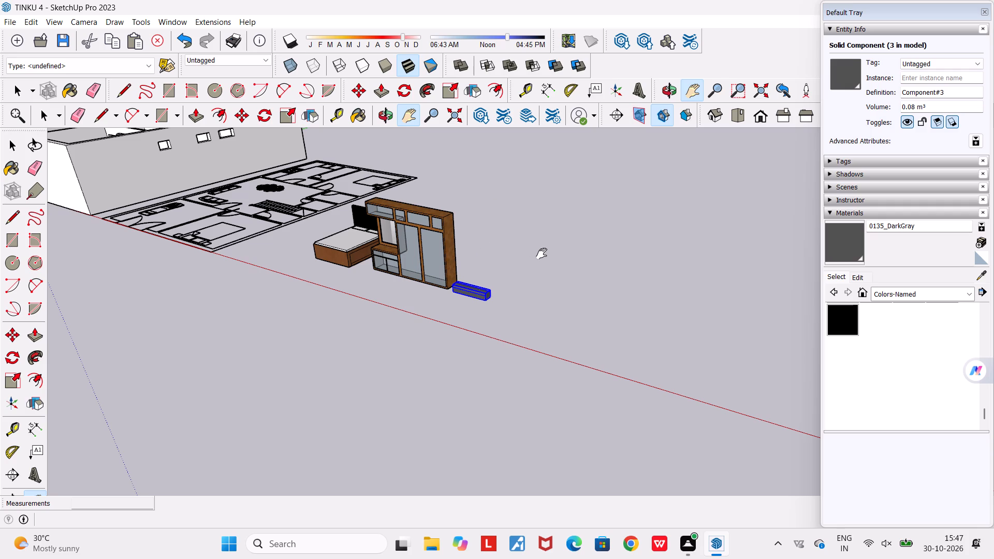
pyautogui.scroll(2, 542, 254)
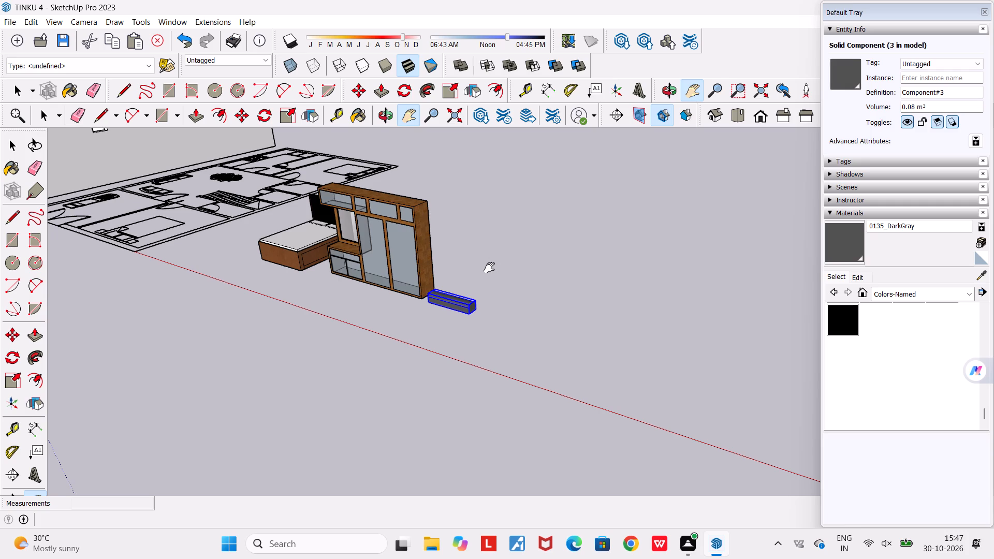
pyautogui.scroll(4, 487, 266)
pyautogui.scroll(-1, 487, 266)
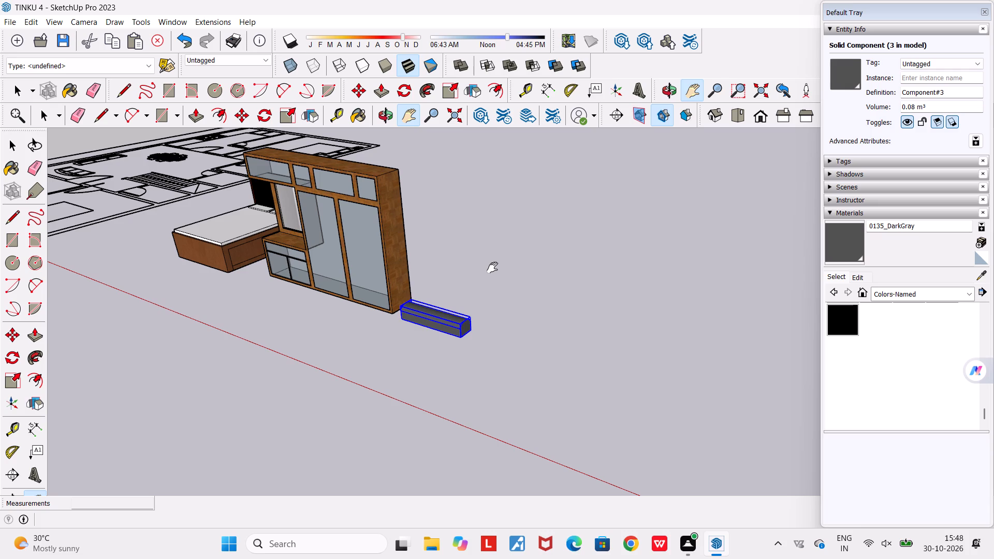
pyautogui.scroll(-2, 492, 268)
pyautogui.scroll(3, 492, 268)
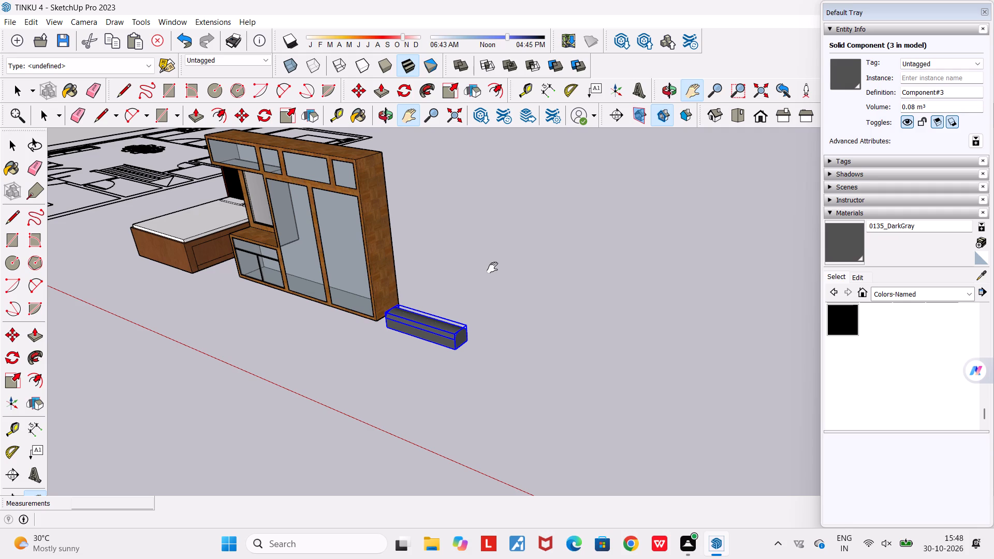
pyautogui.moveTo(492, 268); pyautogui.dragTo(595, 243, button='middle')
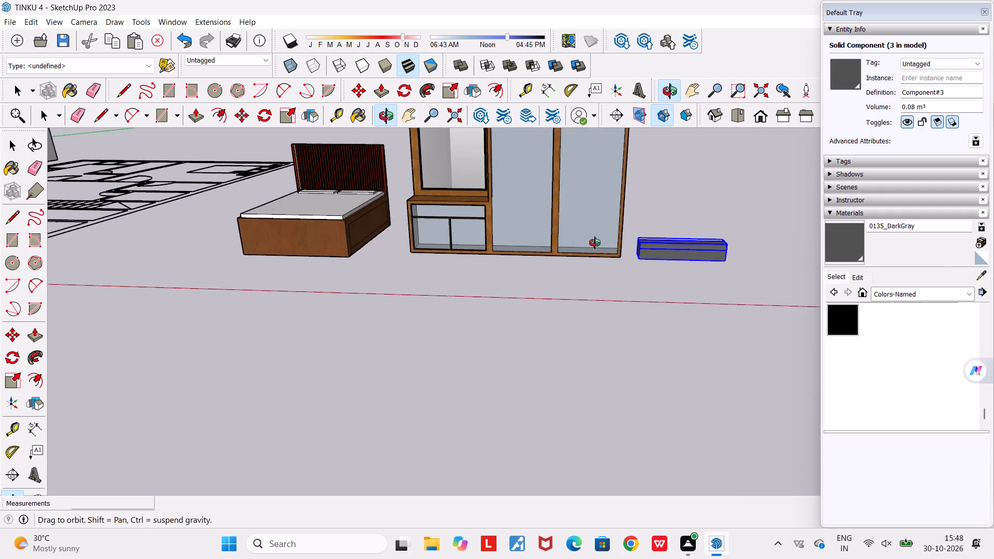
pyautogui.moveTo(595, 243); pyautogui.dragTo(565, 264, button='middle')
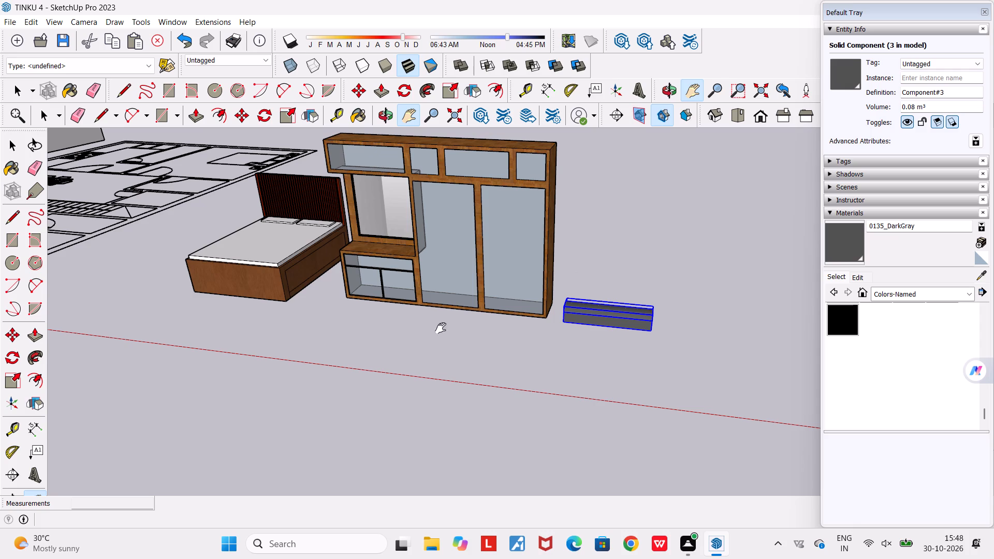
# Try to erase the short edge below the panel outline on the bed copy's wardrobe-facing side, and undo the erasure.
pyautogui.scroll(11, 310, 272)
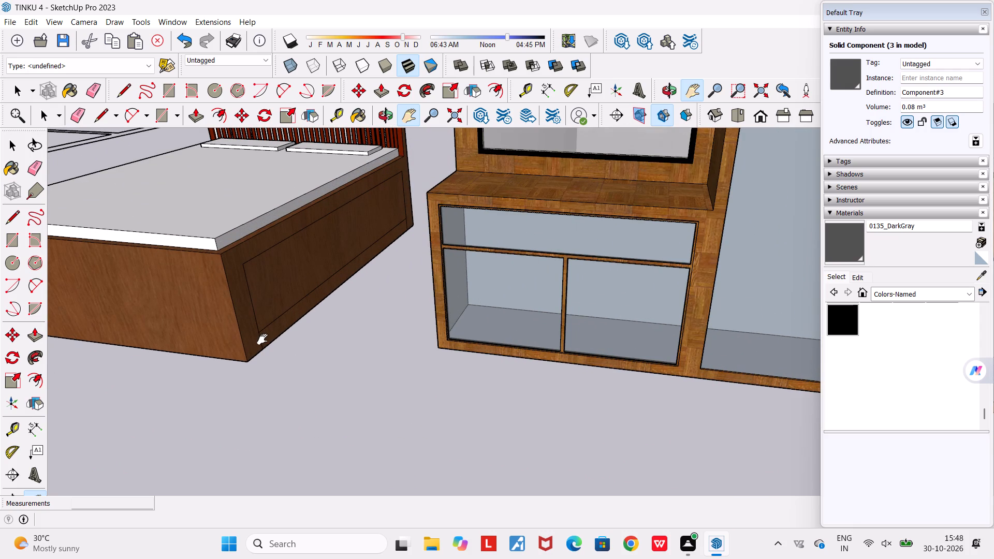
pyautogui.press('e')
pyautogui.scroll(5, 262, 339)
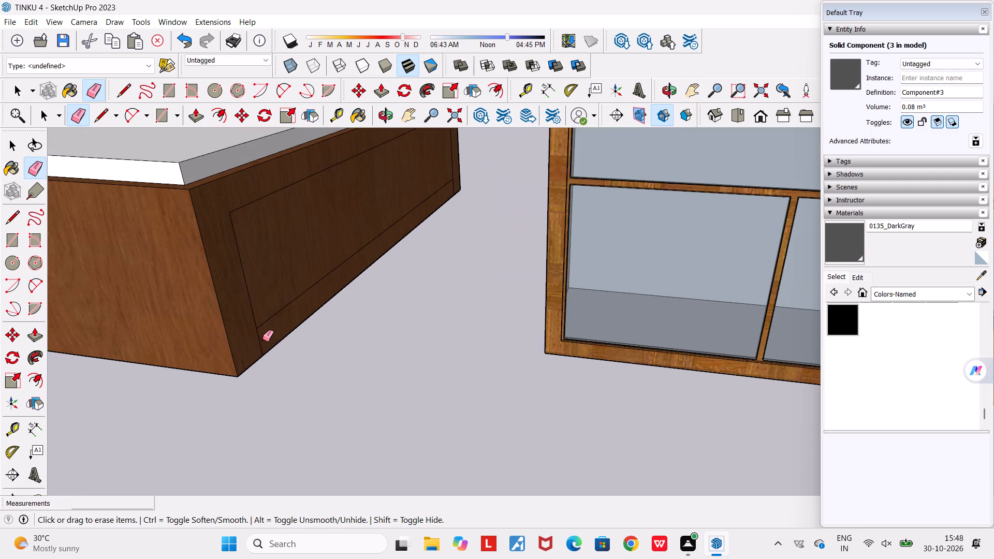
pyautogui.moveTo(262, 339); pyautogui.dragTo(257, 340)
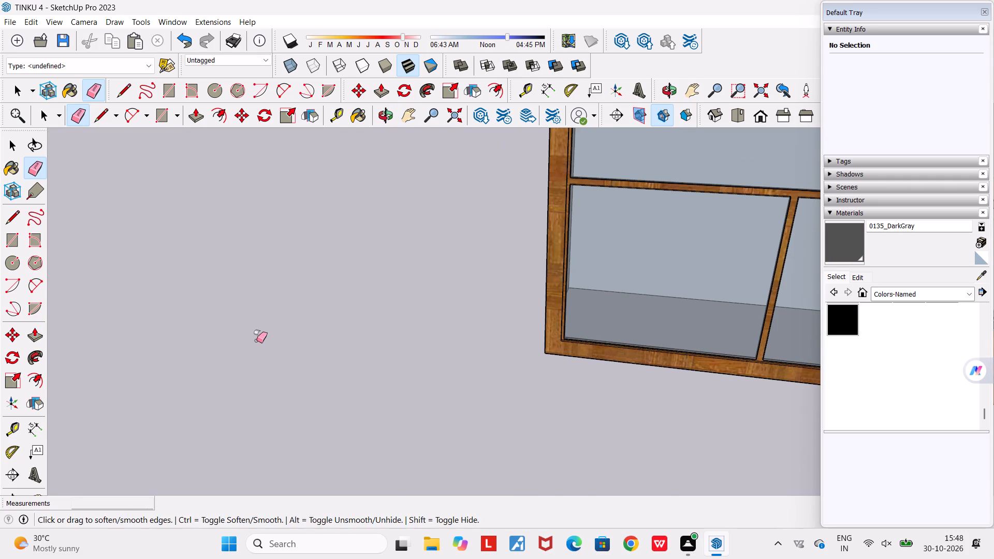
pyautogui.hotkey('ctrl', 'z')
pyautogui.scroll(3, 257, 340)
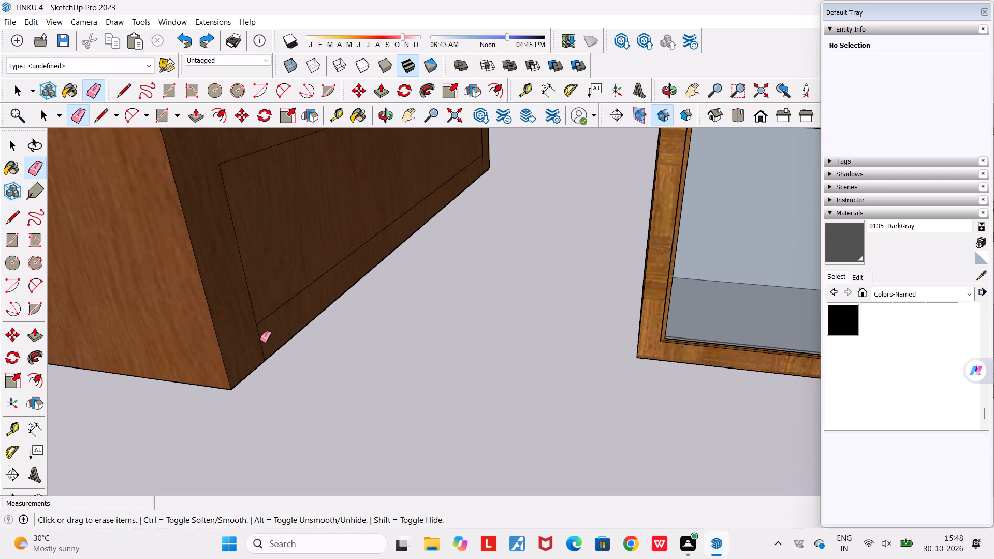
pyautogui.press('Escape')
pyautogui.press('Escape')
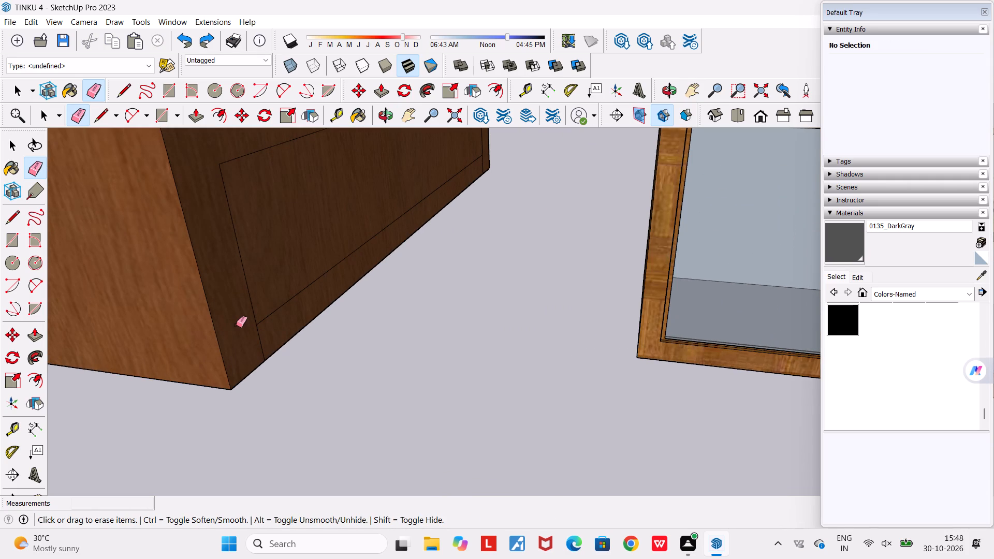
# Open the bed copy for editing and erase the two short edges below the panel outline on its wardrobe-facing side.
pyautogui.press('space')
pyautogui.doubleClick(236, 325)
pyautogui.scroll(1, 252, 333)
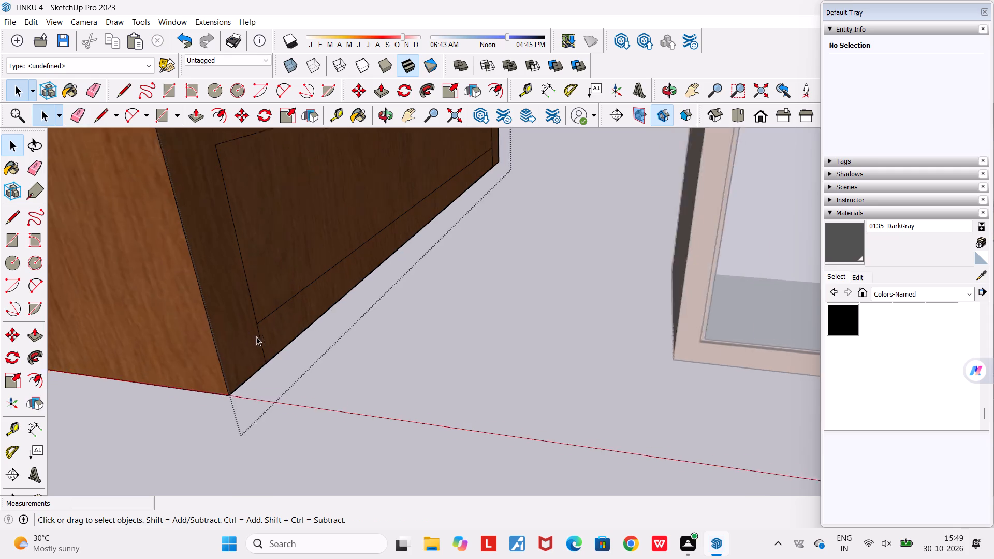
pyautogui.scroll(2, 256, 336)
pyautogui.press('e')
pyautogui.moveTo(262, 341); pyautogui.dragTo(256, 340)
pyautogui.scroll(-5, 256, 340)
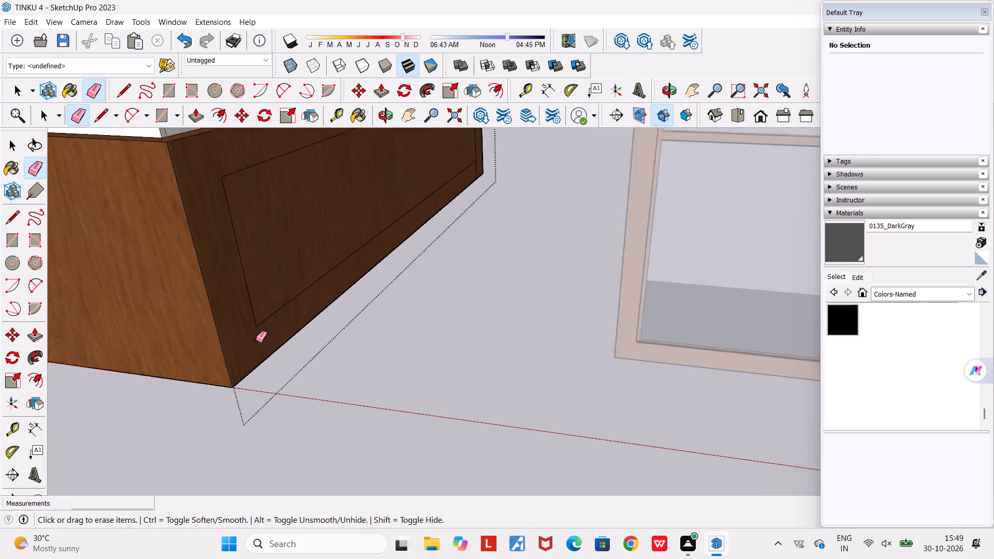
pyautogui.scroll(-1, 256, 340)
pyautogui.scroll(4, 486, 189)
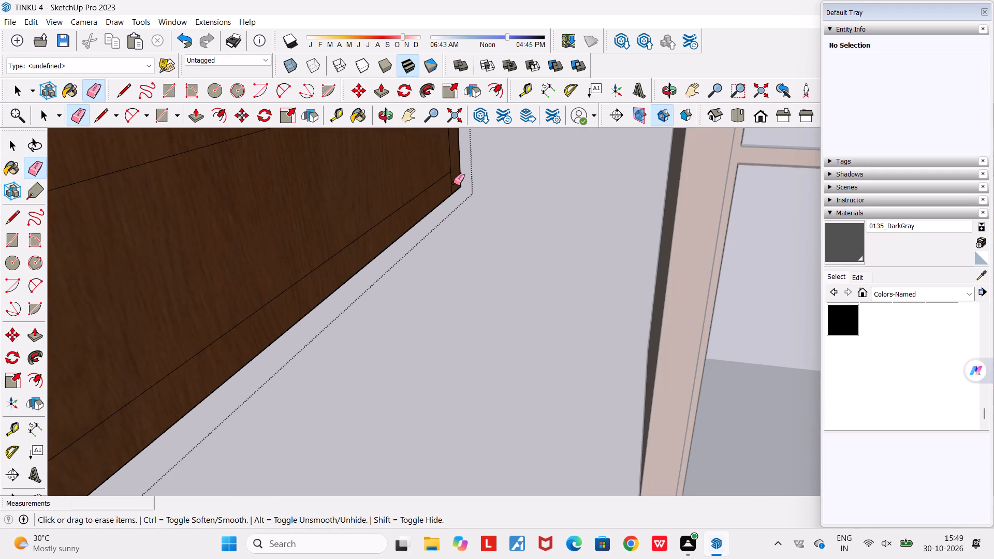
pyautogui.click(453, 183)
pyautogui.press('space')
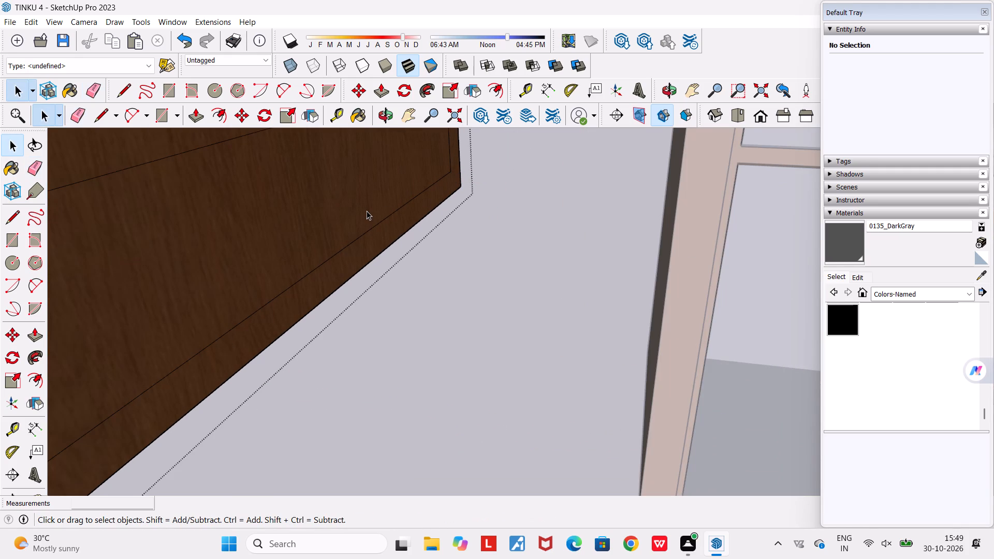
# Push the panel face on the bed base's wardrobe-facing side inward about 0.02 m.
pyautogui.scroll(-5, 367, 211)
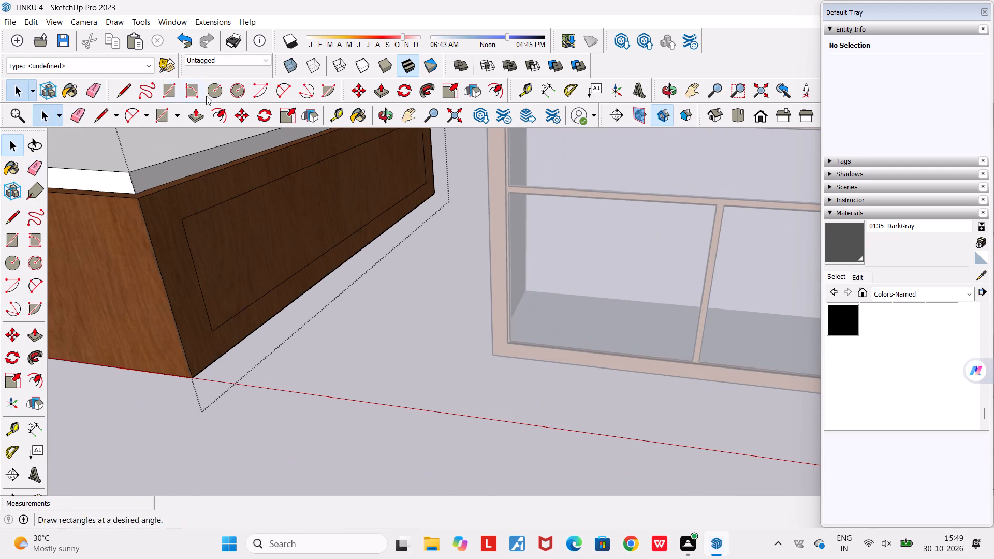
pyautogui.click(200, 112)
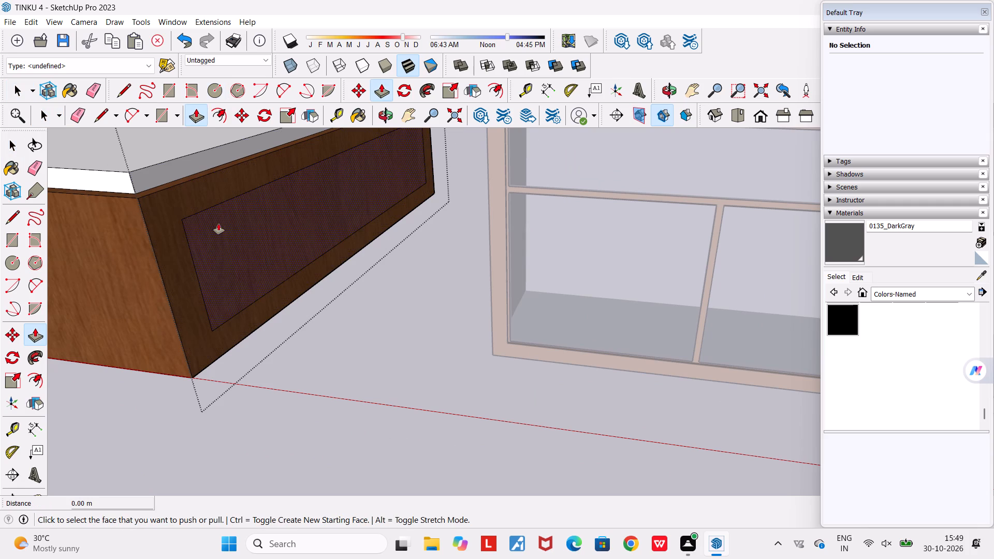
pyautogui.click(218, 224)
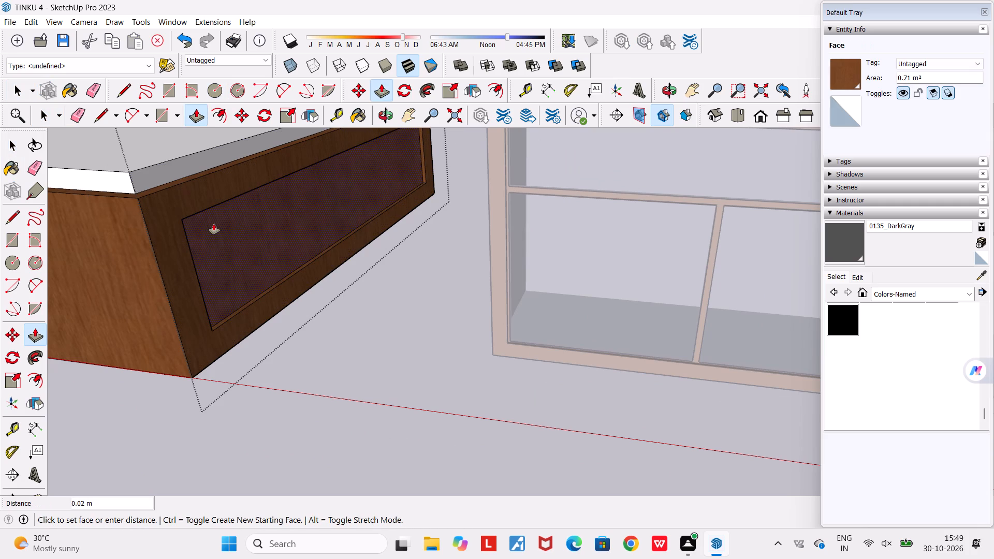
pyautogui.click(214, 224)
# Erase the two short edges below the panel outline on the bed base's opposite long side.
pyautogui.scroll(-12, 214, 224)
pyautogui.moveTo(163, 260); pyautogui.dragTo(277, 251, button='middle')
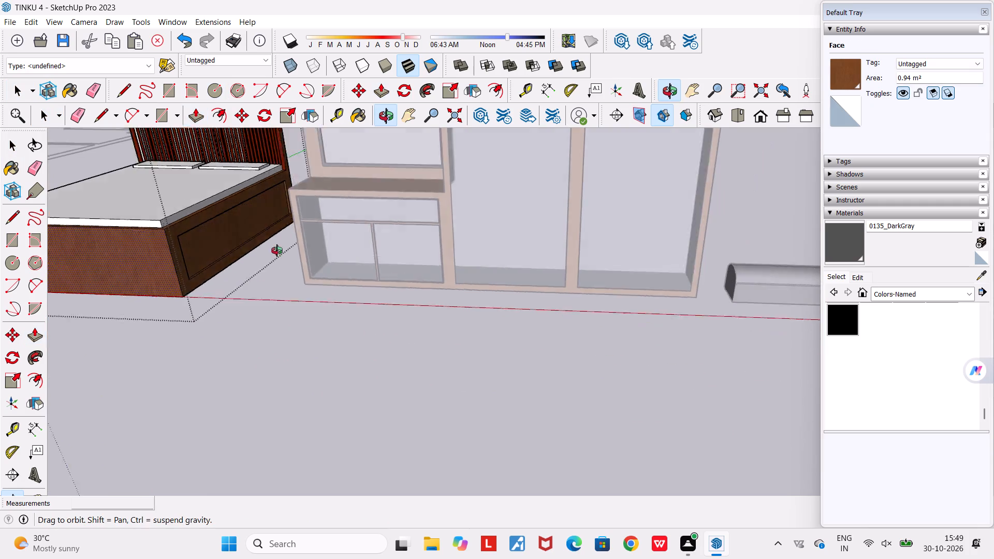
pyautogui.moveTo(277, 251); pyautogui.dragTo(464, 251, button='middle')
pyautogui.scroll(-10, 464, 251)
pyautogui.moveTo(296, 317); pyautogui.dragTo(411, 286, button='middle')
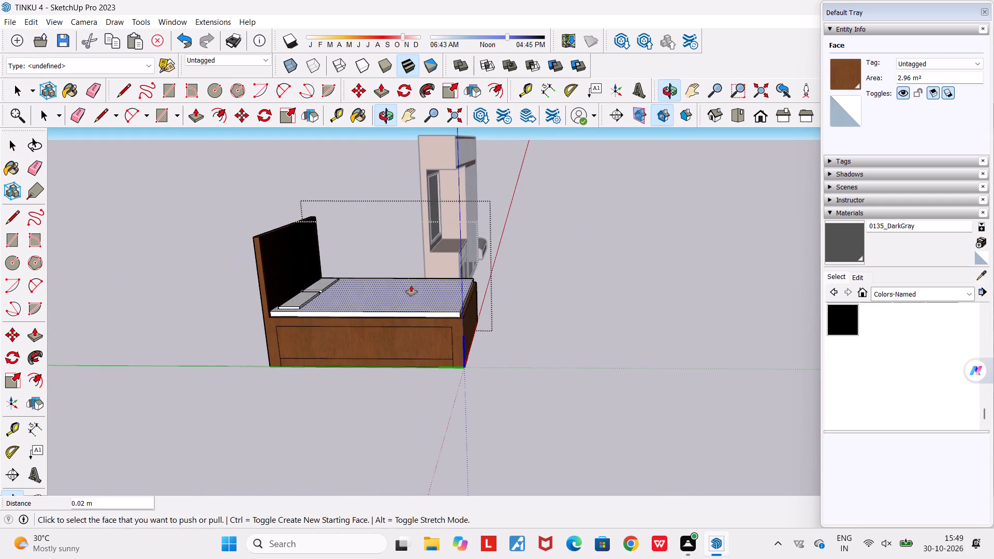
pyautogui.scroll(6, 437, 351)
pyautogui.press('e')
pyautogui.scroll(3, 465, 382)
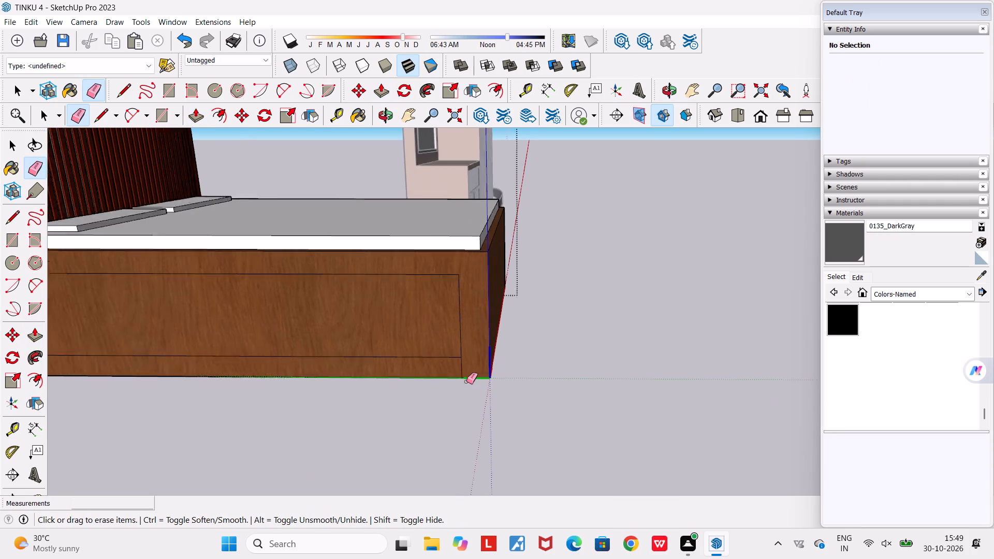
pyautogui.scroll(2, 466, 381)
pyautogui.moveTo(464, 365); pyautogui.dragTo(455, 362)
pyautogui.scroll(-6, 449, 359)
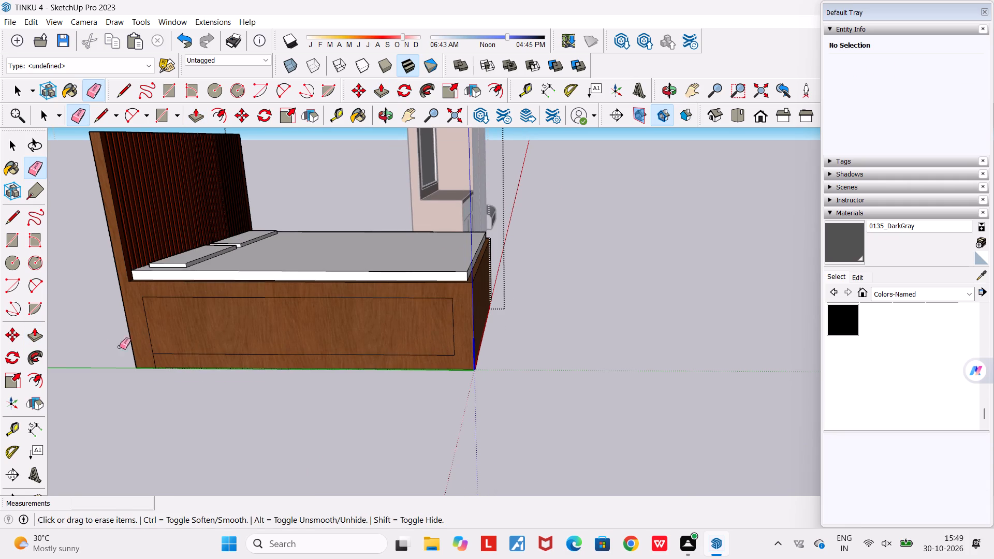
pyautogui.scroll(6, 158, 356)
pyautogui.moveTo(153, 356); pyautogui.dragTo(140, 357)
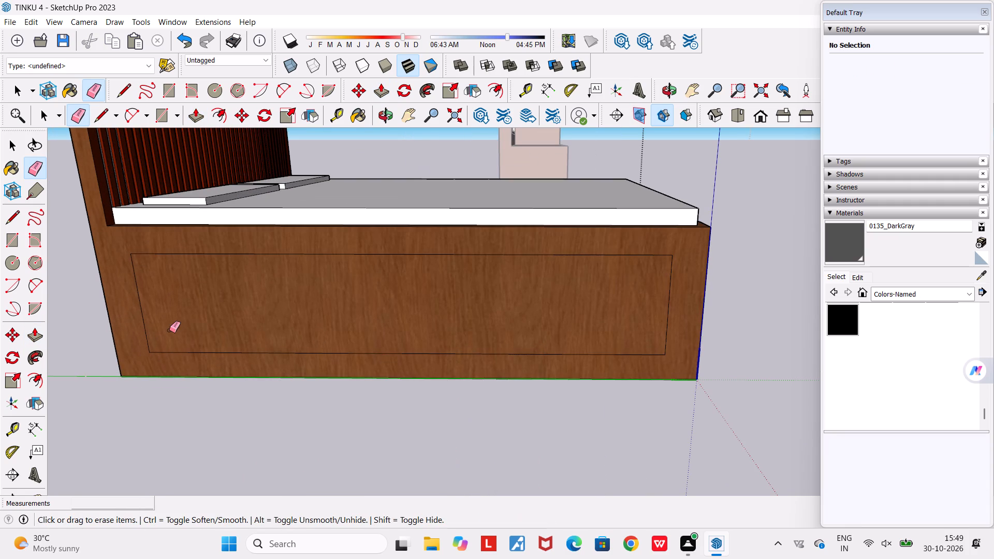
# Push the panel face on this opposite long side of the bed base inward about 0.02 m.
pyautogui.press('space')
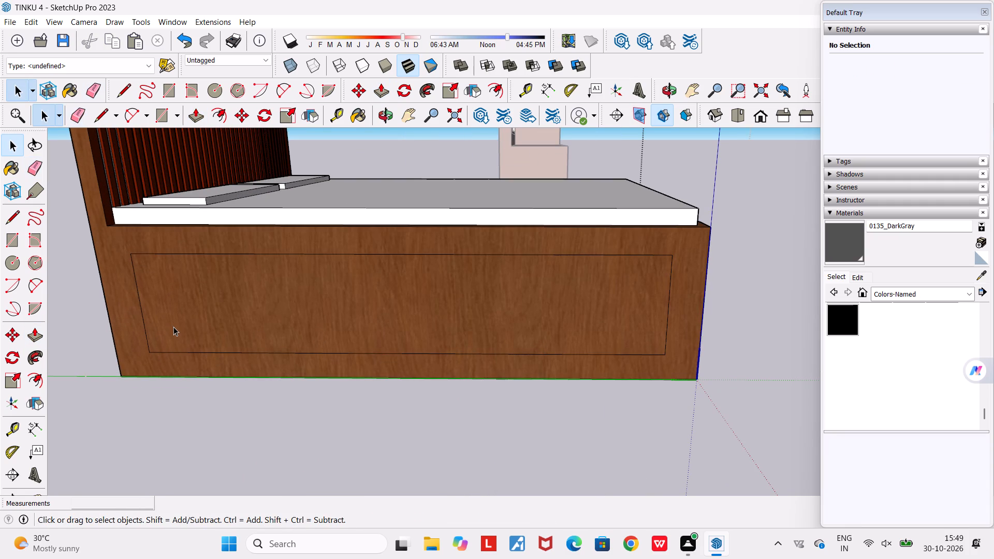
pyautogui.press('p')
pyautogui.click(245, 306)
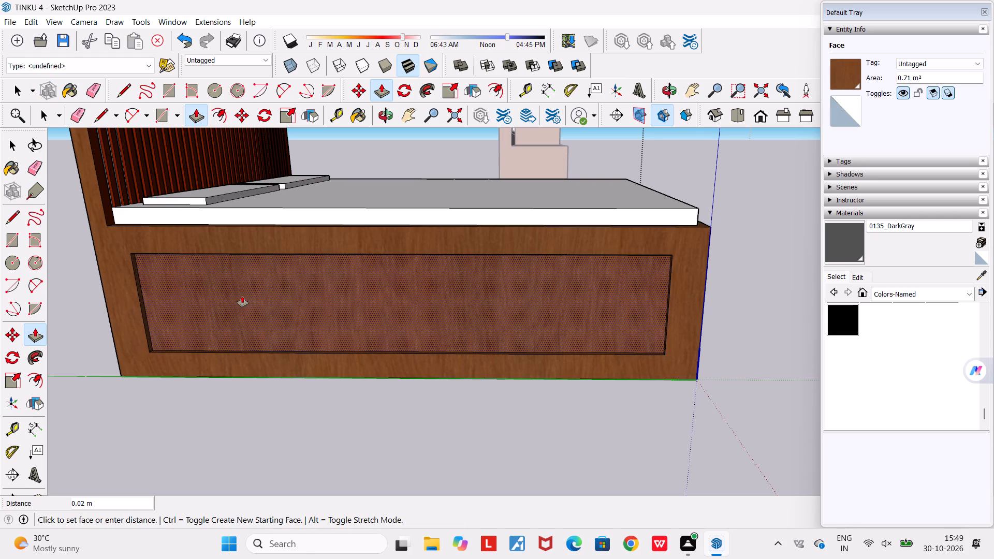
pyautogui.click(242, 296)
pyautogui.scroll(-6, 242, 296)
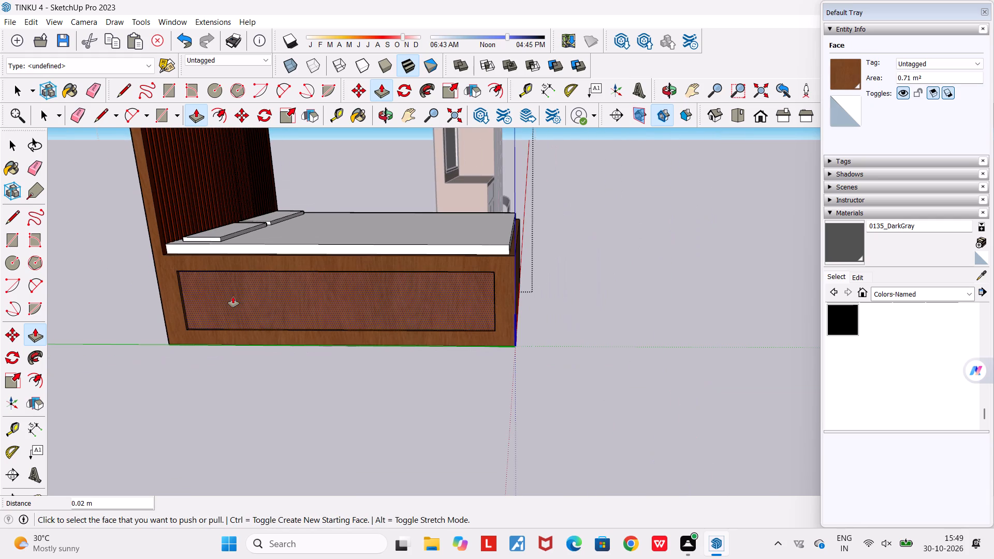
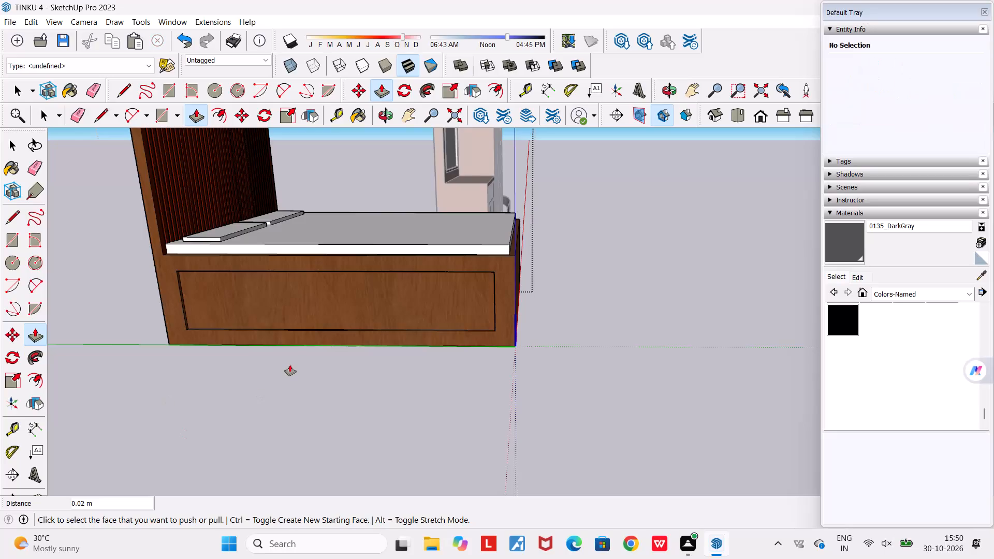
# Examine the edited bed copy from all sides, including its recessed side panels, headboard slats, mattress and pillows.
pyautogui.press('Escape')
pyautogui.scroll(-1, 290, 365)
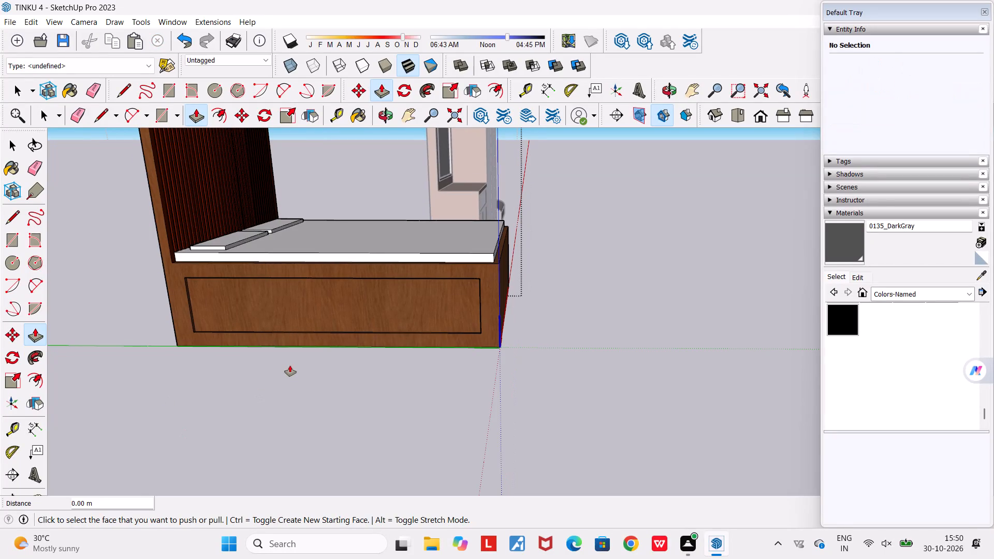
pyautogui.press('space')
pyautogui.moveTo(290, 365); pyautogui.dragTo(373, 378, button='middle')
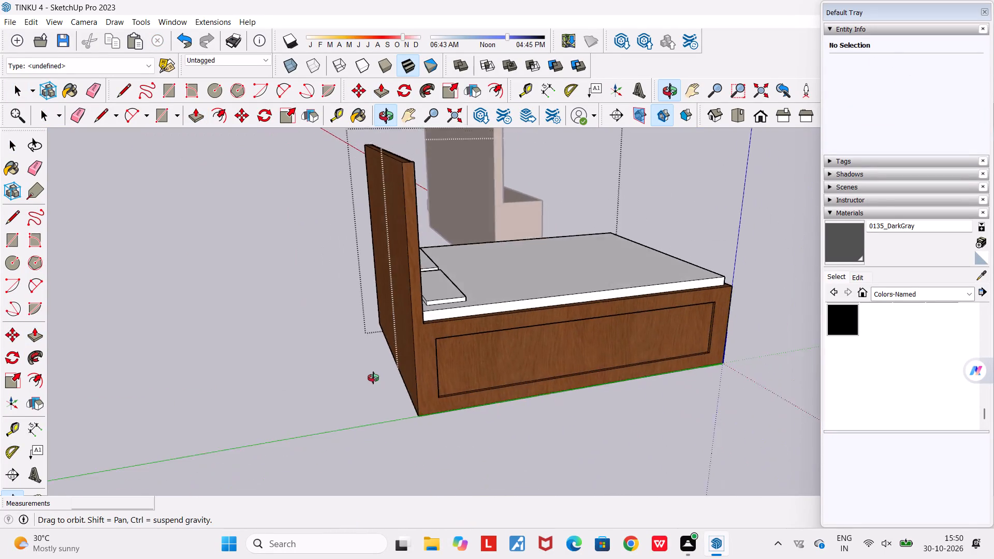
pyautogui.moveTo(373, 378); pyautogui.dragTo(263, 380, button='middle')
pyautogui.scroll(-5, 263, 380)
pyautogui.scroll(6, 244, 278)
pyautogui.moveTo(231, 270); pyautogui.dragTo(315, 323, button='middle')
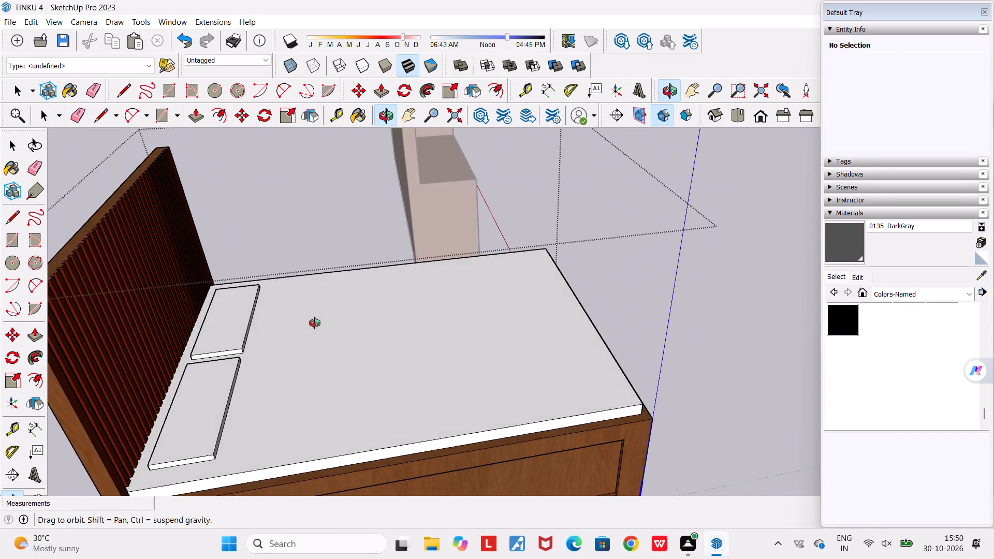
pyautogui.moveTo(315, 323); pyautogui.dragTo(199, 296, button='middle')
pyautogui.scroll(-6, 199, 296)
pyautogui.moveTo(331, 301); pyautogui.dragTo(93, 339, button='middle')
pyautogui.scroll(-4, 93, 339)
pyautogui.scroll(5, 254, 153)
pyautogui.scroll(4, 303, 156)
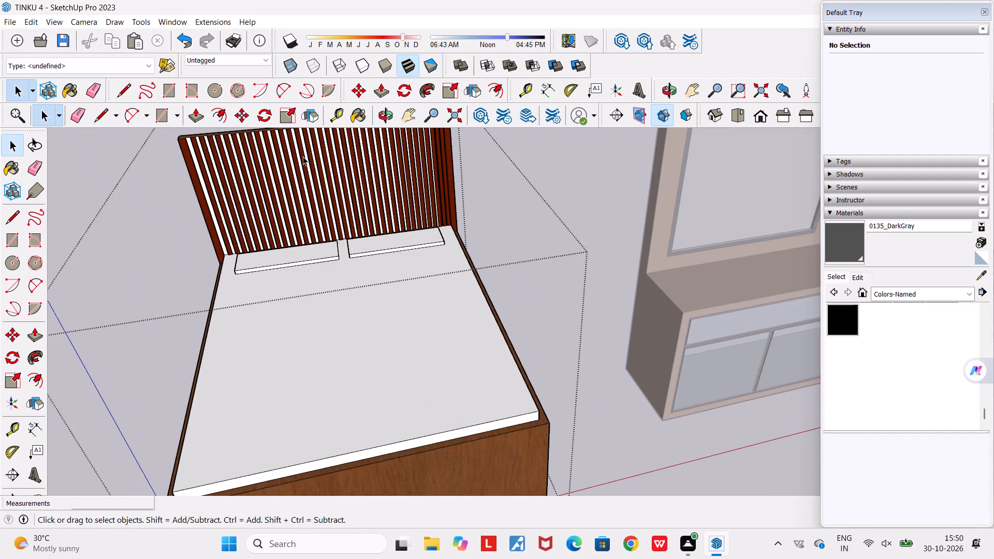
pyautogui.moveTo(434, 357); pyautogui.dragTo(186, 383, button='middle')
pyautogui.scroll(-11, 186, 383)
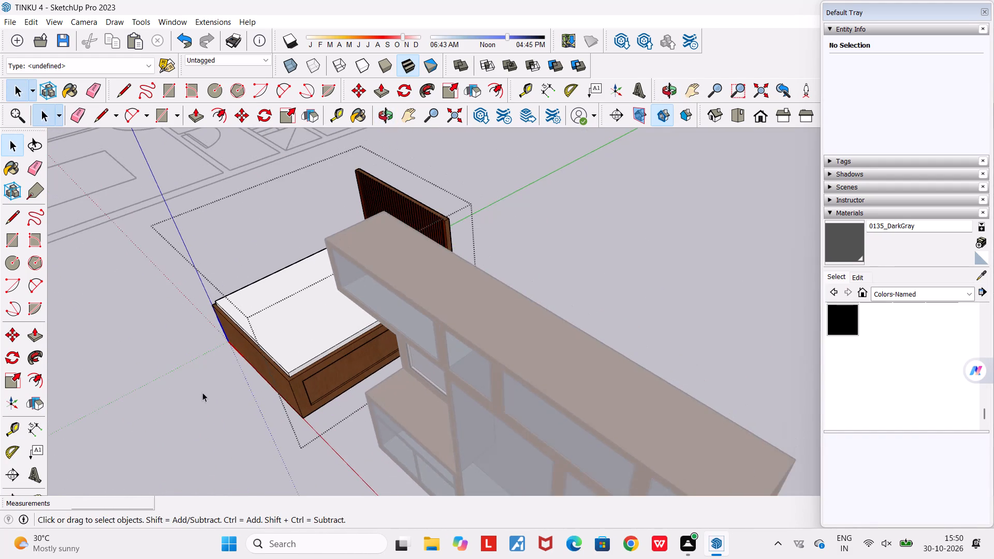
pyautogui.moveTo(365, 325); pyautogui.dragTo(728, 267, button='middle')
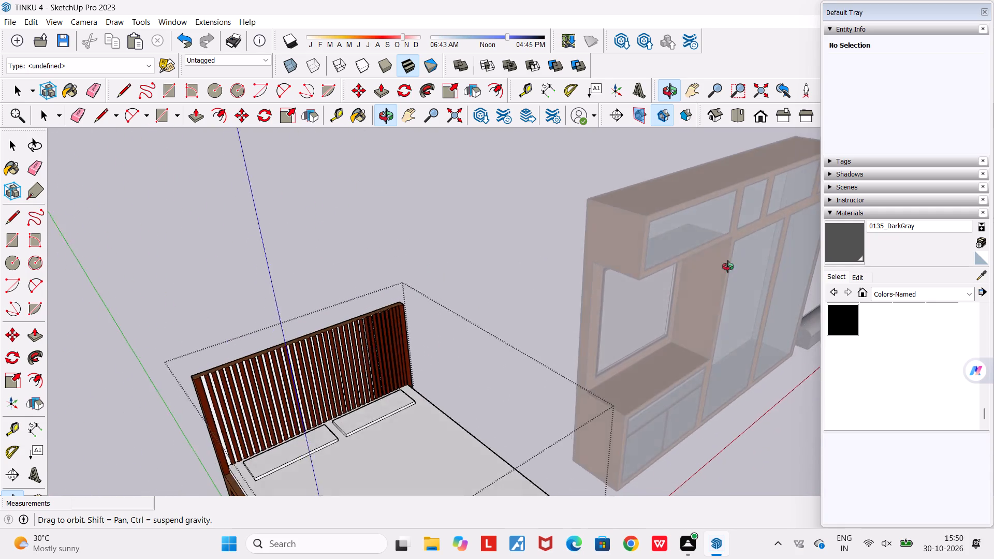
pyautogui.moveTo(728, 267); pyautogui.dragTo(900, 226, button='middle')
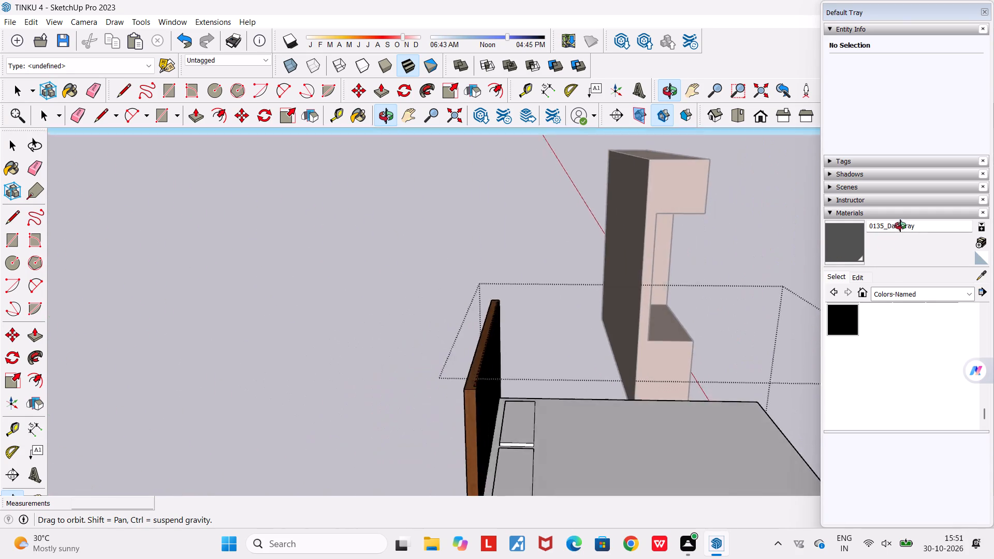
pyautogui.moveTo(900, 226); pyautogui.dragTo(427, 223, button='middle')
pyautogui.scroll(-11, 427, 223)
pyautogui.moveTo(752, 337); pyautogui.dragTo(620, 345, button='middle')
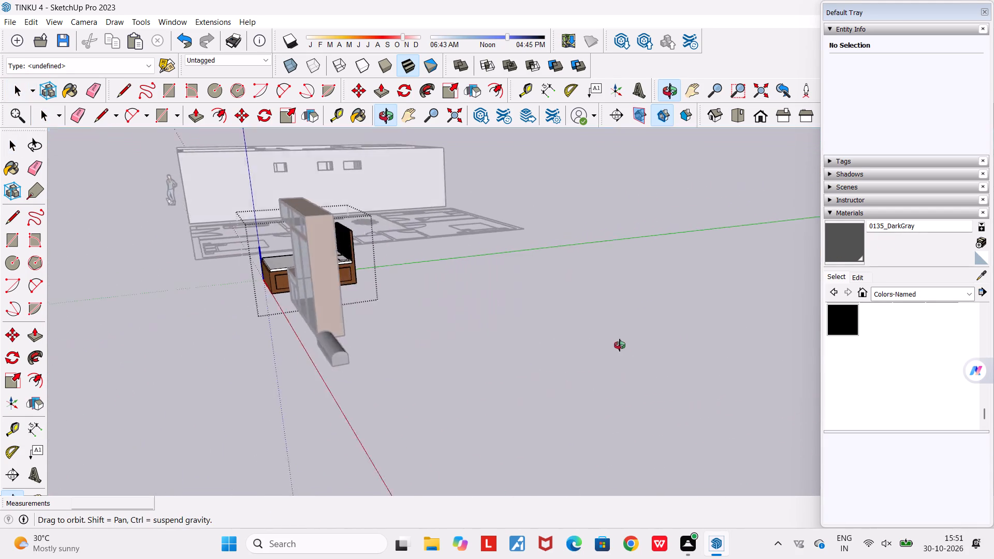
pyautogui.moveTo(620, 345); pyautogui.dragTo(850, 319, button='middle')
pyautogui.moveTo(483, 358); pyautogui.dragTo(405, 408, button='middle')
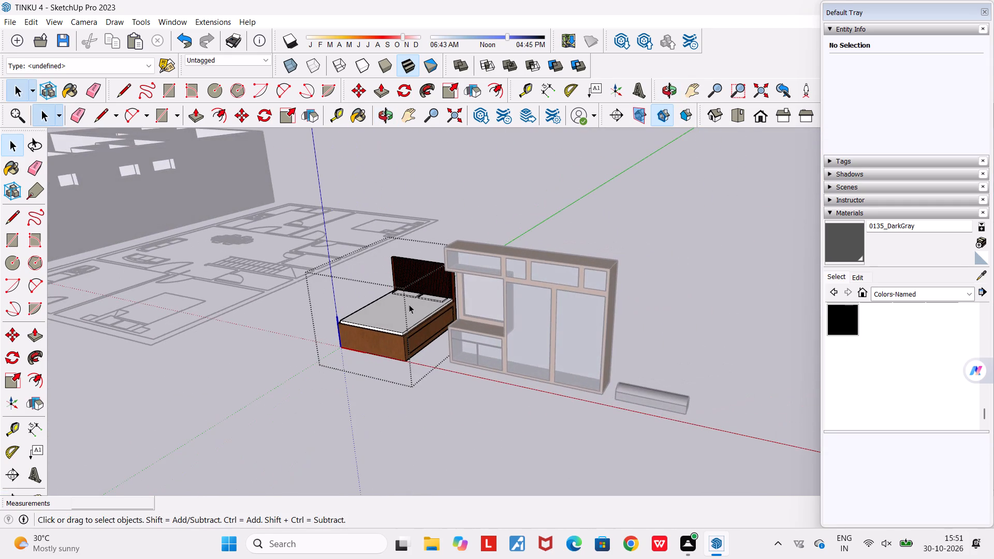
# Finish editing the bed copy and return to the whole model.
pyautogui.scroll(1, 440, 277)
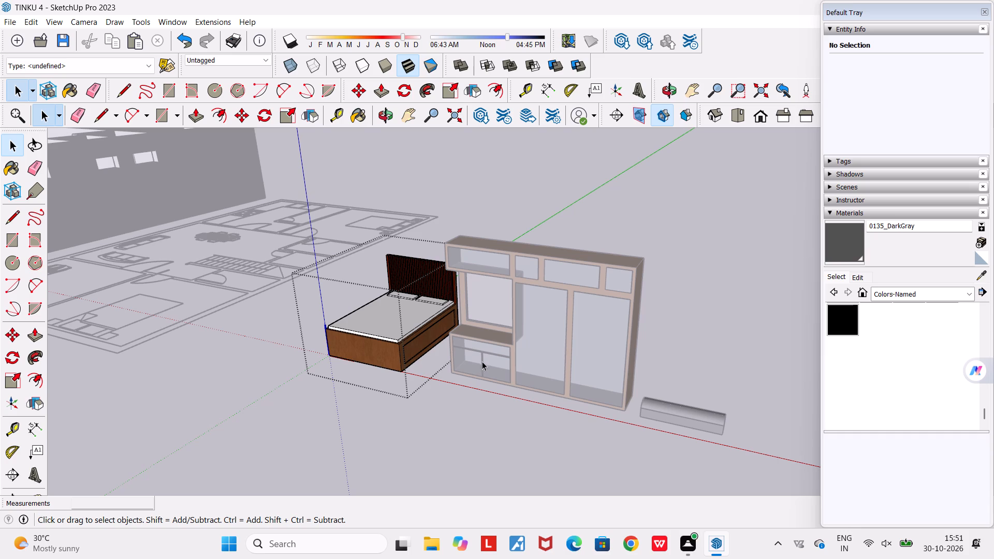
pyautogui.click(576, 219)
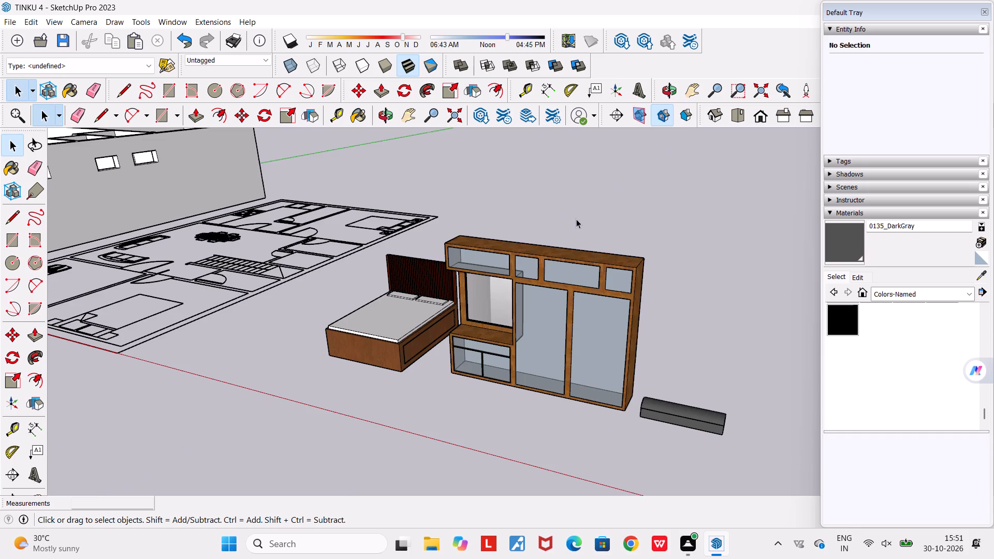
# Review the bed, wardrobe and air conditioner copies beside the floor plan, from the overall layout to a close front view.
pyautogui.moveTo(581, 219); pyautogui.dragTo(662, 210, button='middle')
pyautogui.scroll(-4, 662, 210)
pyautogui.moveTo(699, 191); pyautogui.dragTo(570, 219, button='middle')
pyautogui.scroll(-4, 570, 219)
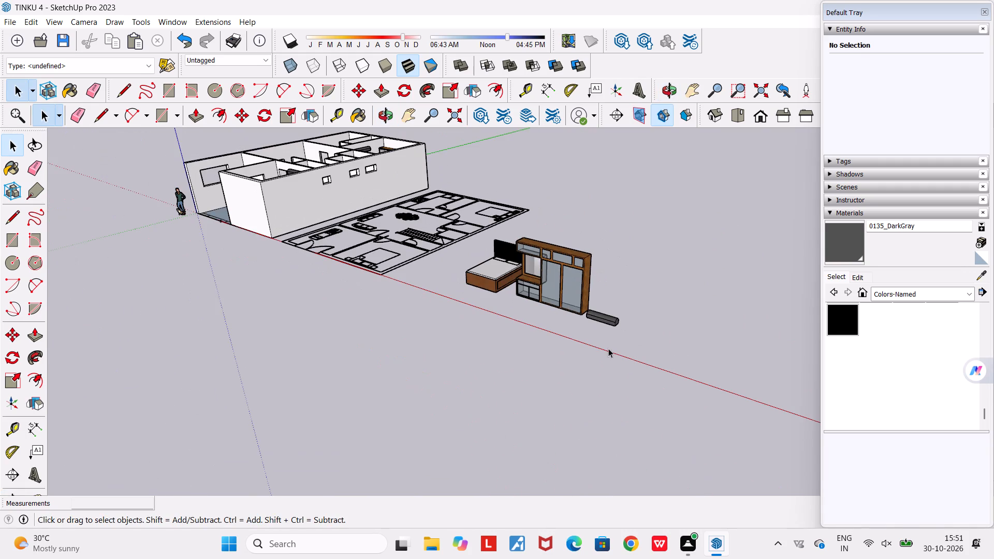
pyautogui.scroll(5, 608, 348)
pyautogui.moveTo(582, 331); pyautogui.dragTo(504, 328, button='middle')
pyautogui.scroll(-4, 504, 328)
pyautogui.moveTo(492, 337); pyautogui.dragTo(631, 325, button='middle')
pyautogui.scroll(-4, 631, 325)
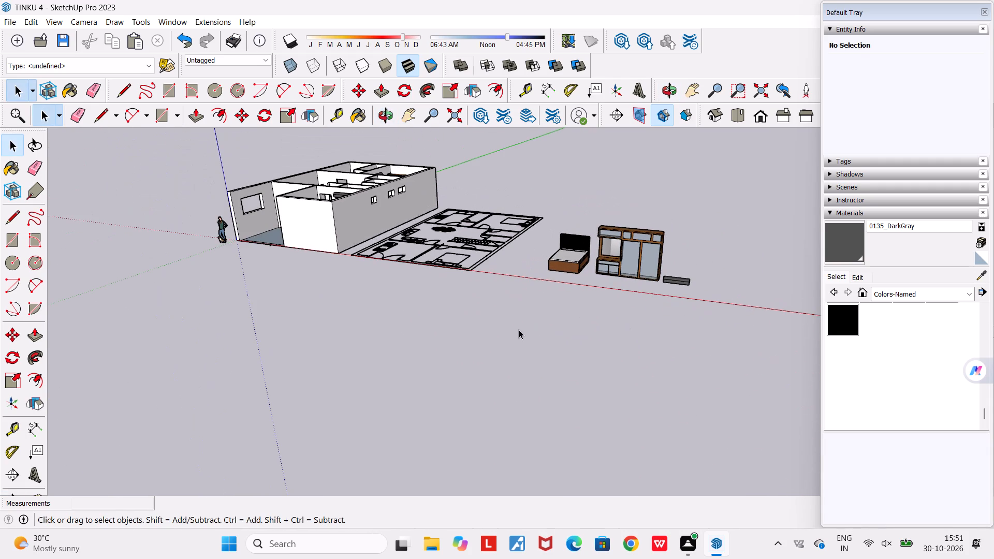
pyautogui.scroll(3, 685, 207)
pyautogui.click(698, 90)
pyautogui.moveTo(558, 179); pyautogui.dragTo(558, 179)
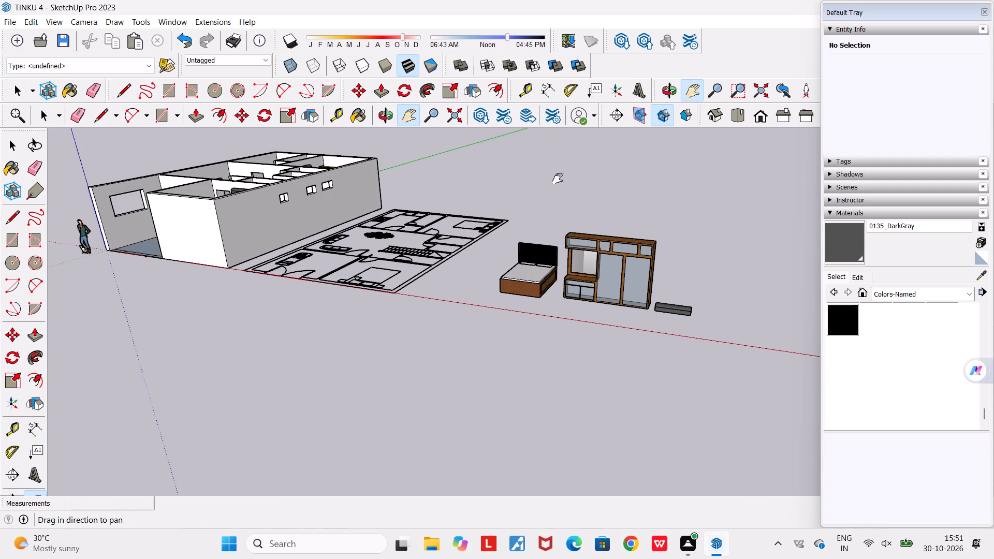
pyautogui.moveTo(558, 179); pyautogui.dragTo(397, 201)
pyautogui.moveTo(490, 274); pyautogui.dragTo(656, 239, button='middle')
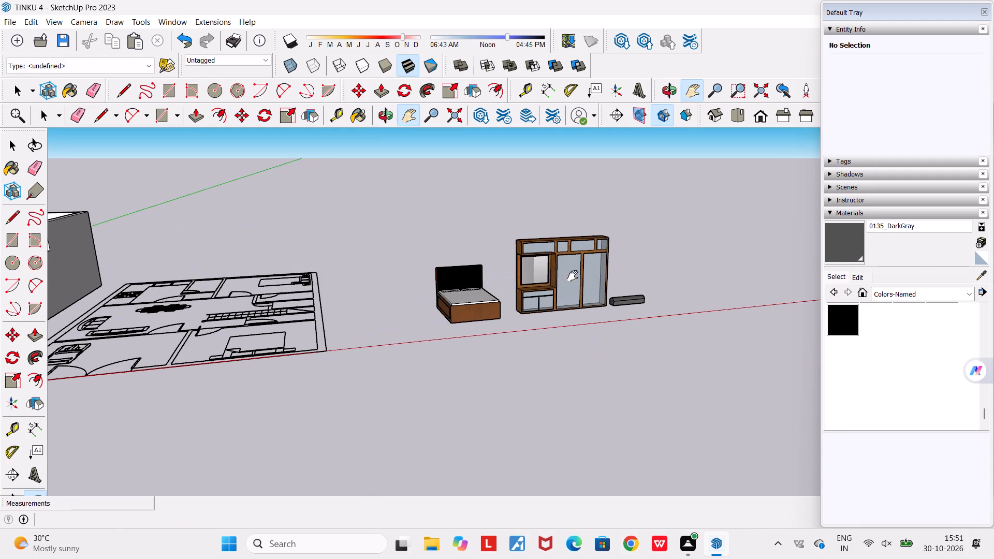
pyautogui.scroll(5, 565, 279)
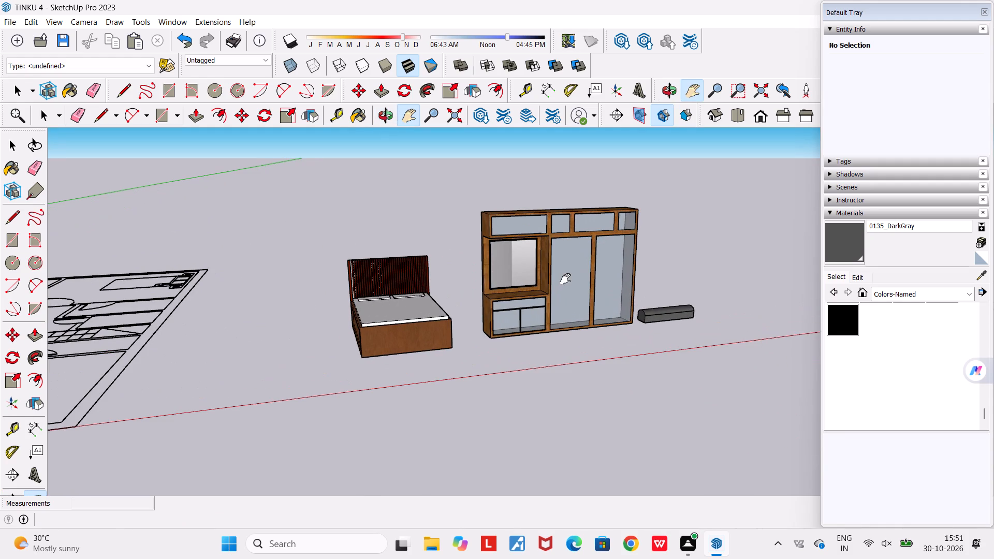
pyautogui.scroll(3, 543, 266)
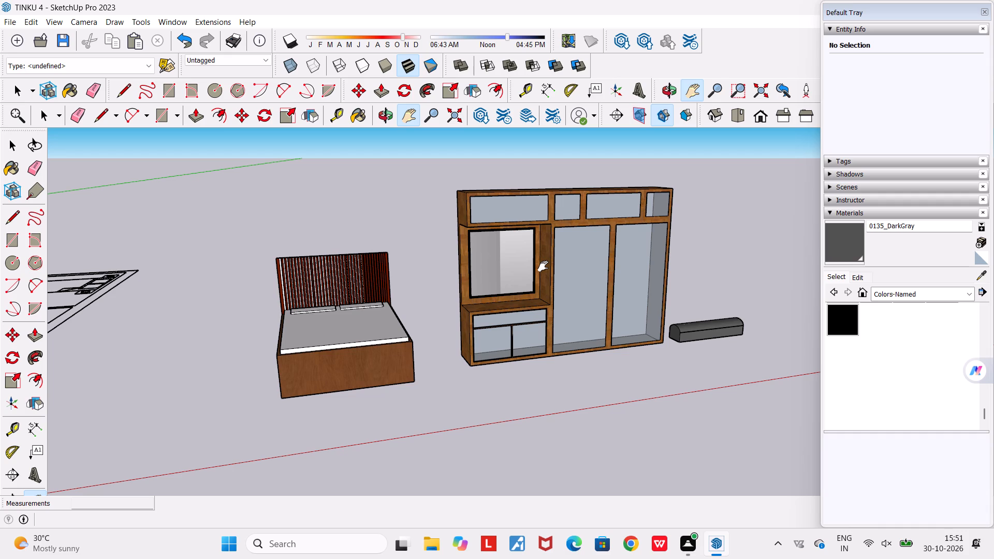
pyautogui.scroll(3, 543, 266)
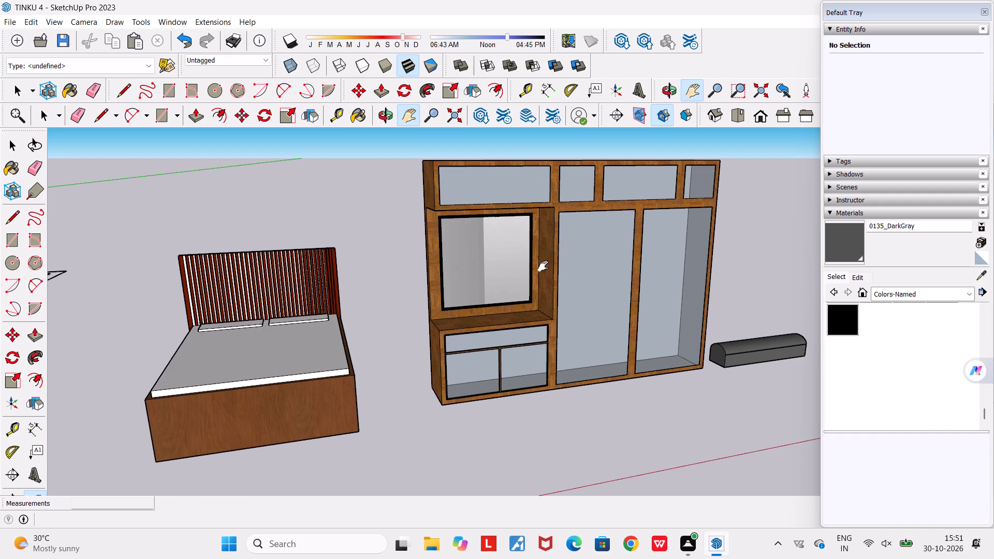
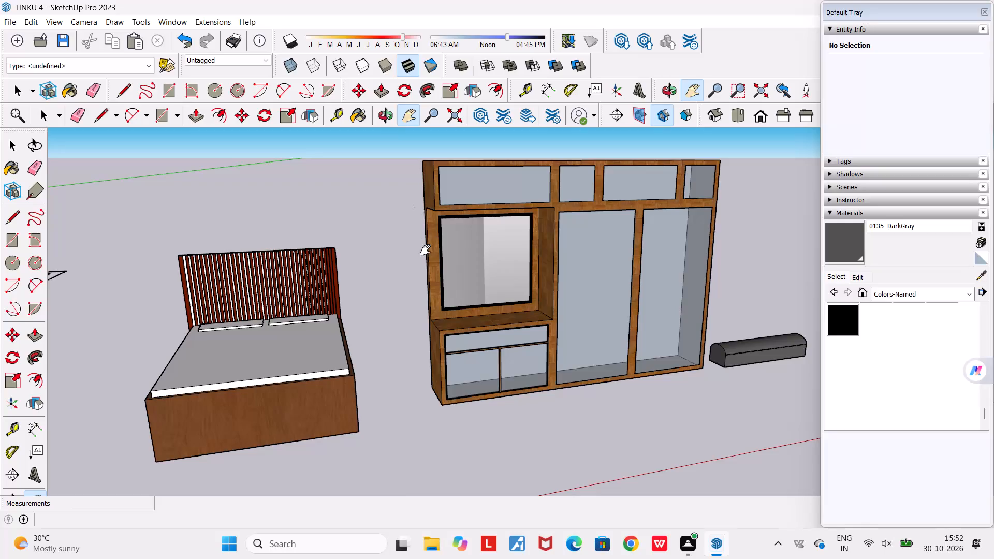
# Examine the bed, wardrobe and air conditioner copies from the front and the wardrobe's side, both together and up close.
pyautogui.scroll(-4, 426, 250)
pyautogui.moveTo(474, 277); pyautogui.dragTo(320, 281, button='middle')
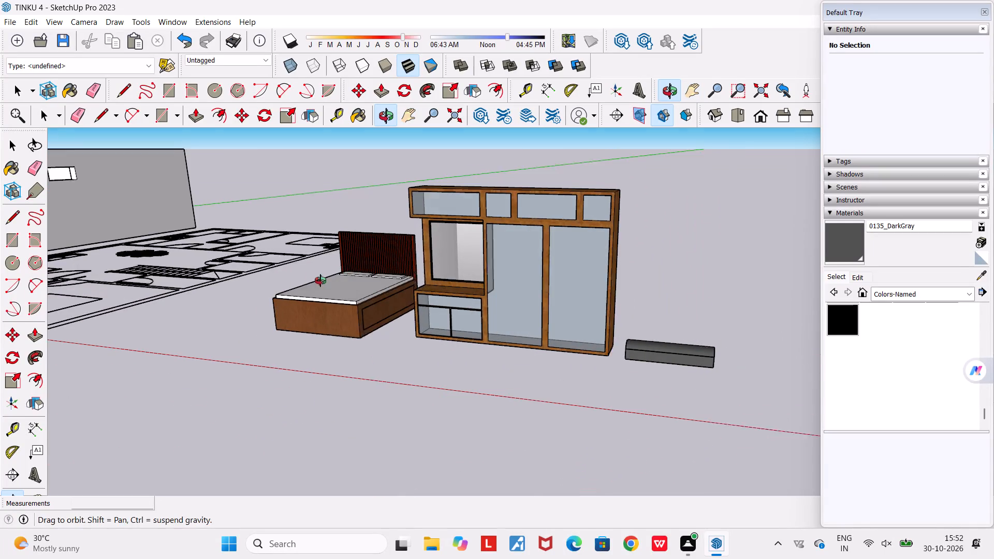
pyautogui.moveTo(320, 281); pyautogui.dragTo(307, 281, button='middle')
pyautogui.scroll(3, 392, 278)
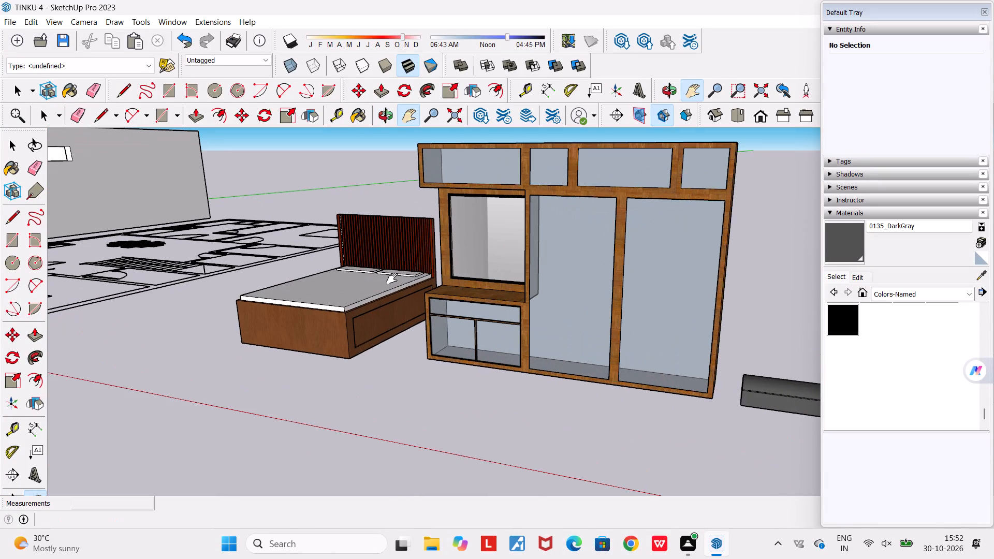
pyautogui.press('space')
pyautogui.scroll(-8, 392, 278)
pyautogui.press('Escape')
pyautogui.press('space')
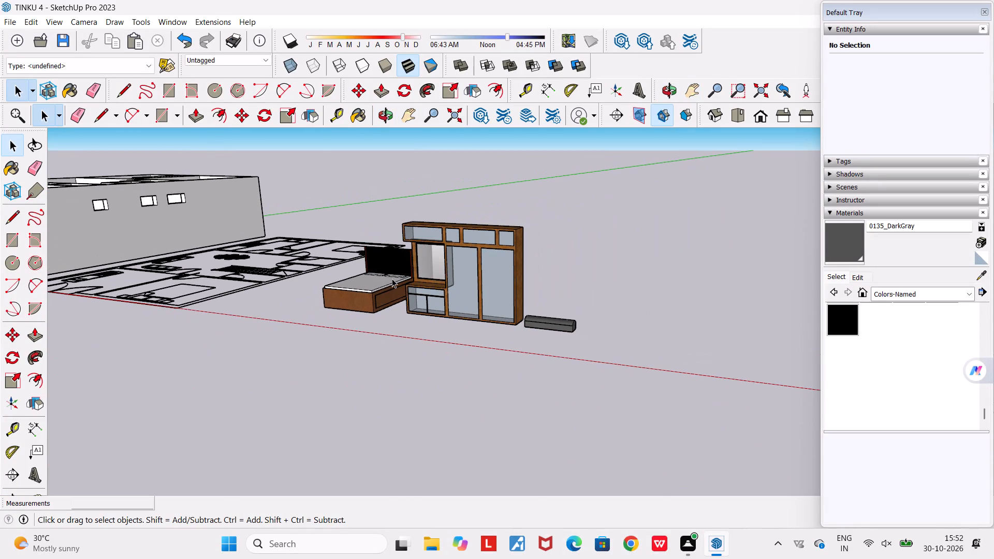
pyautogui.scroll(3, 392, 278)
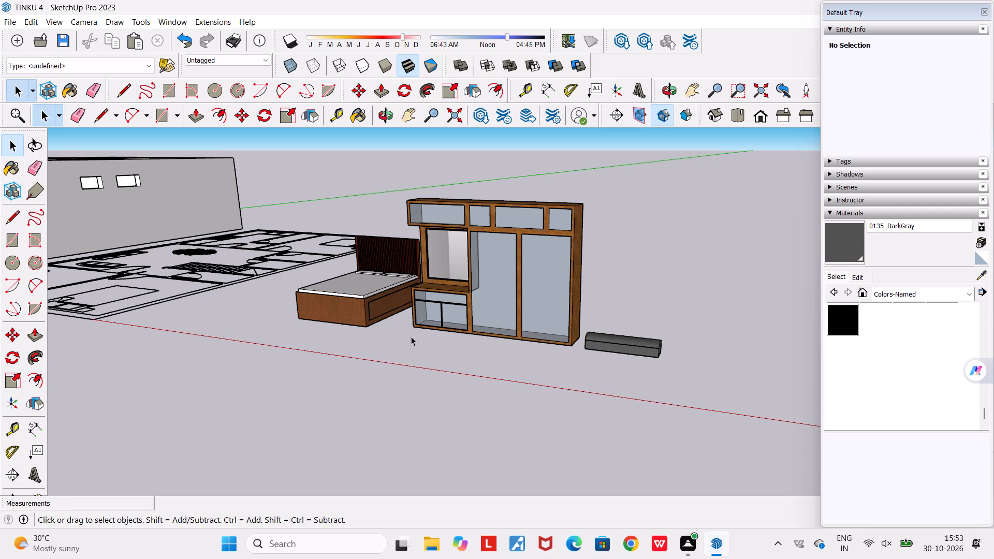
pyautogui.moveTo(445, 359); pyautogui.dragTo(389, 370, button='middle')
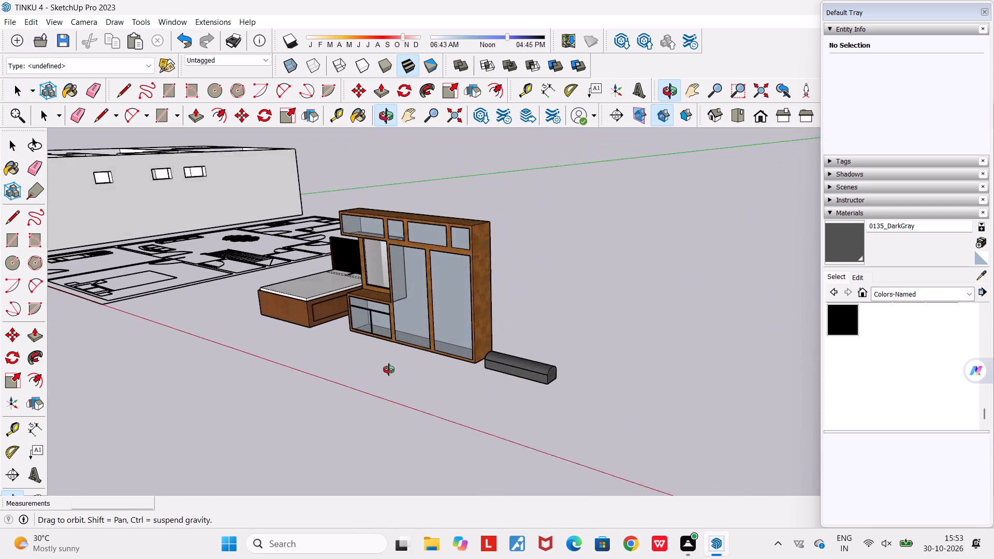
pyautogui.moveTo(389, 370); pyautogui.dragTo(371, 373, button='middle')
pyautogui.scroll(5, 372, 373)
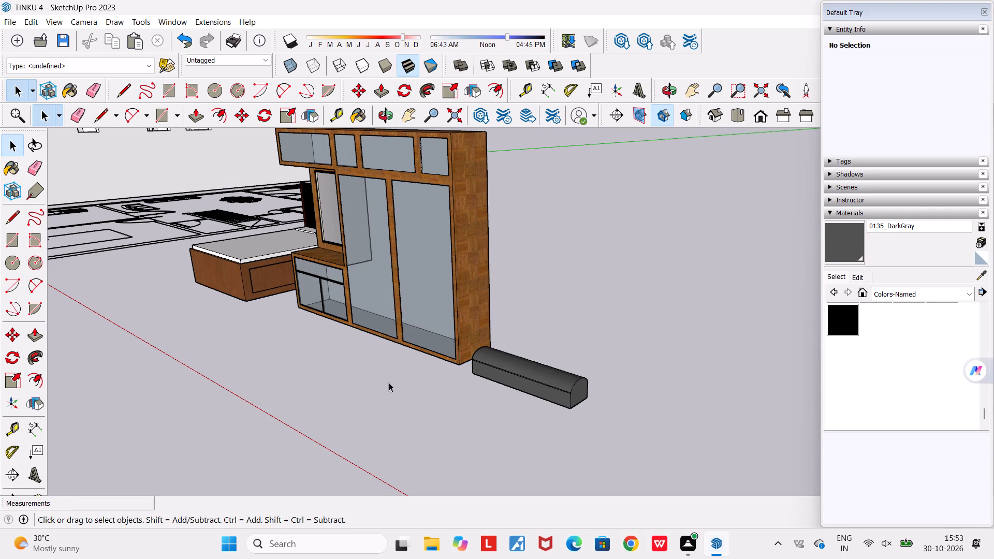
pyautogui.scroll(-2, 389, 383)
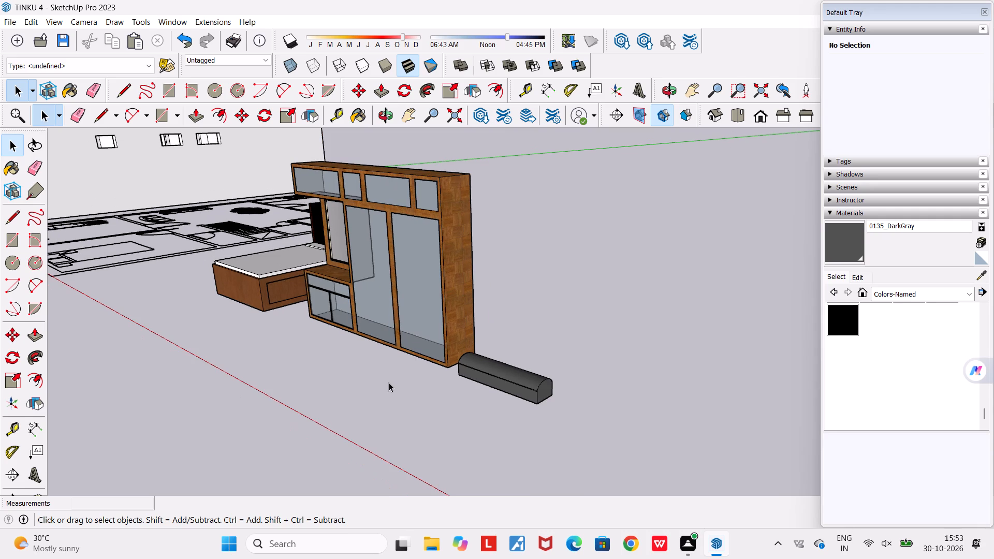
pyautogui.scroll(4, 333, 291)
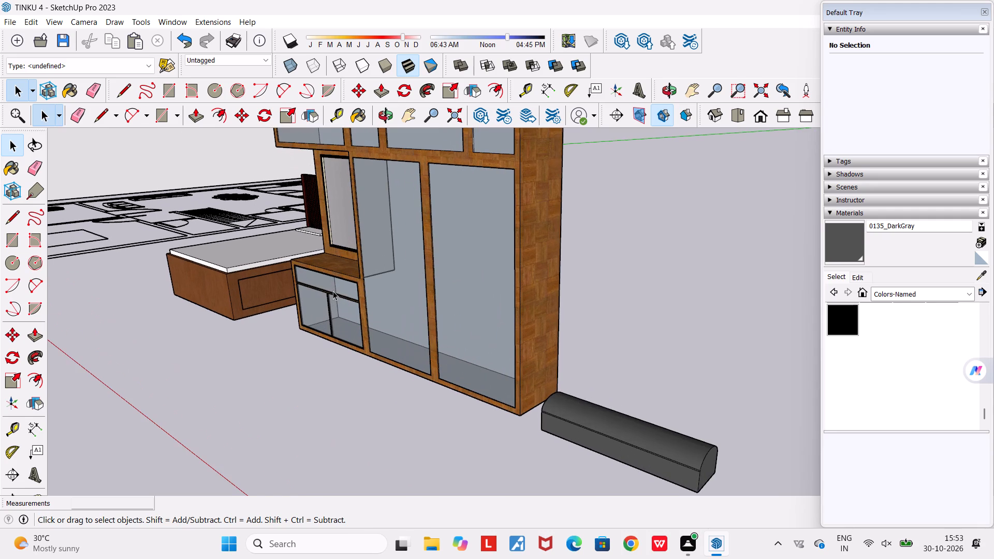
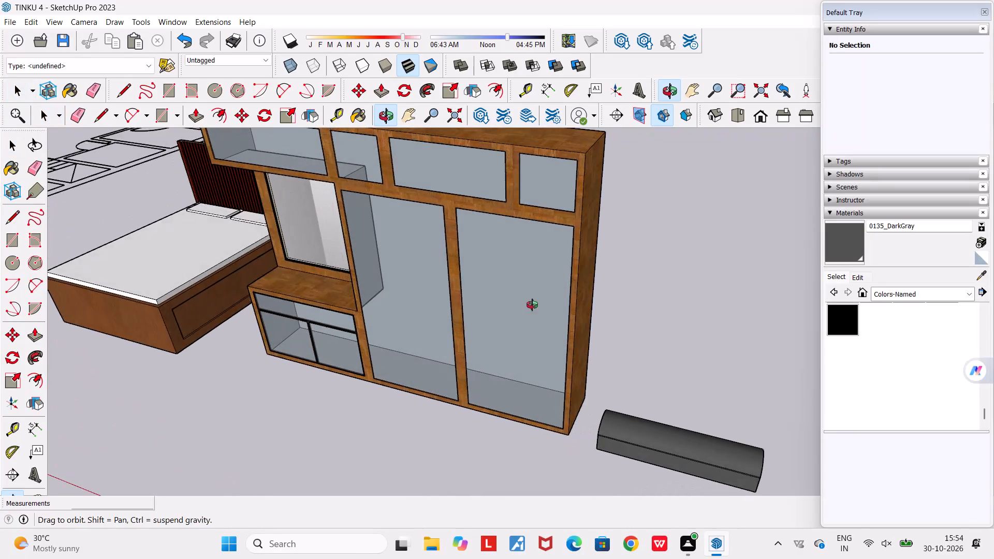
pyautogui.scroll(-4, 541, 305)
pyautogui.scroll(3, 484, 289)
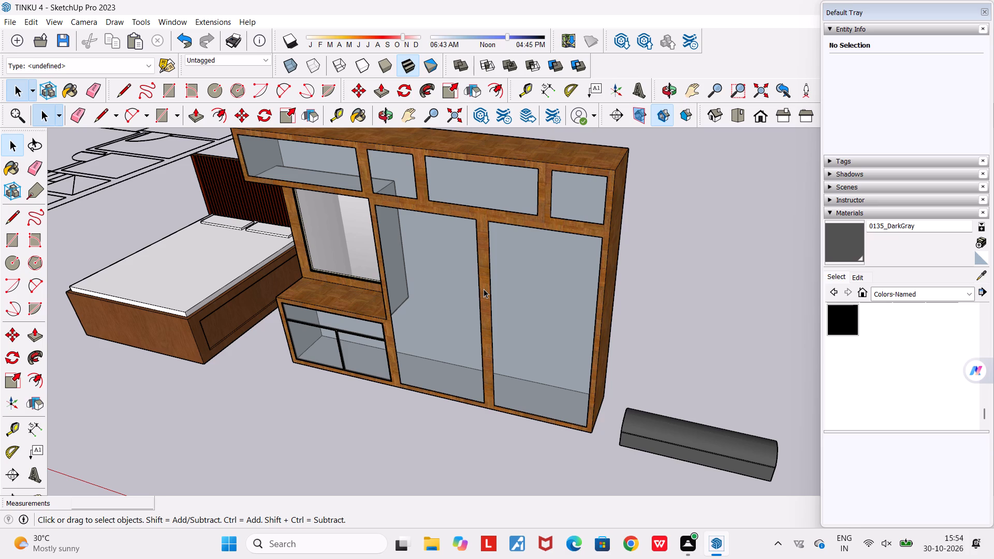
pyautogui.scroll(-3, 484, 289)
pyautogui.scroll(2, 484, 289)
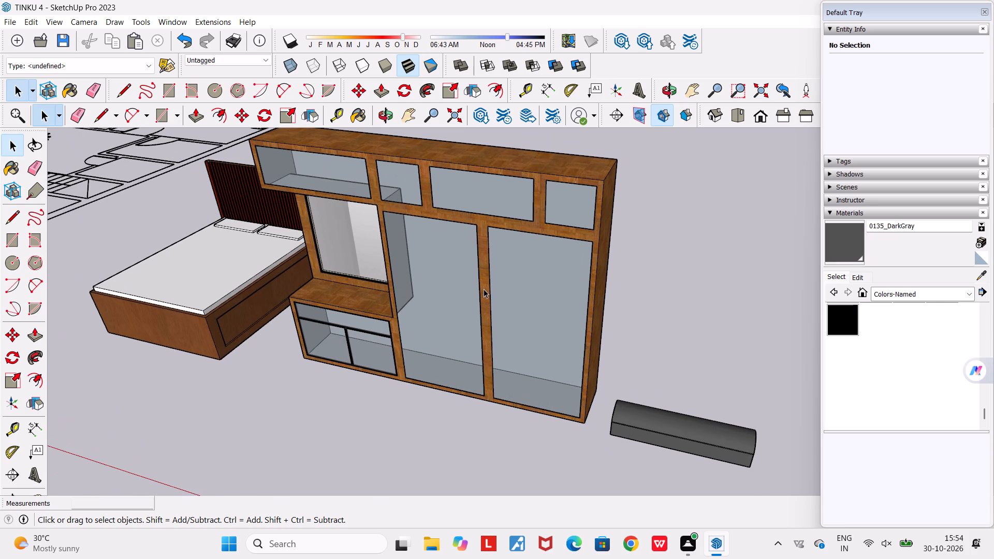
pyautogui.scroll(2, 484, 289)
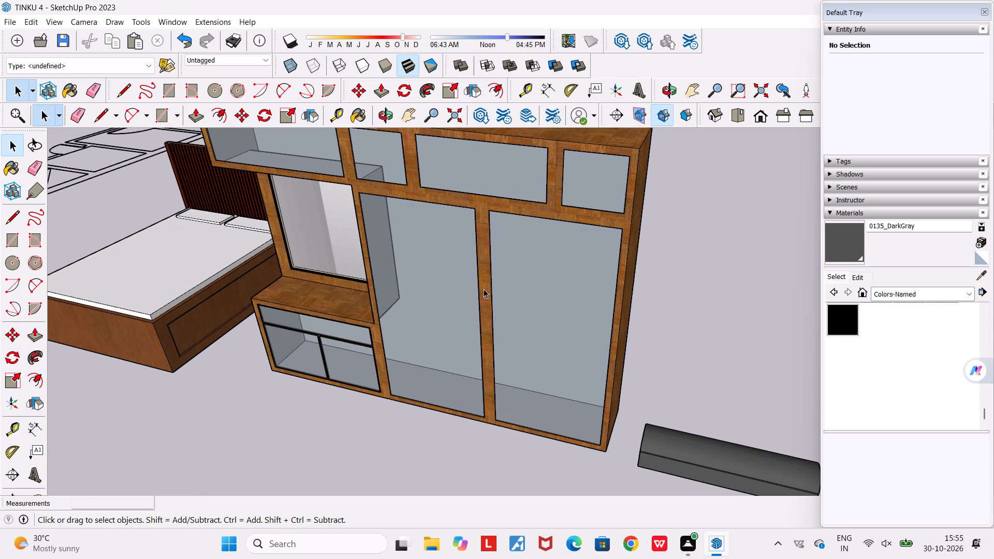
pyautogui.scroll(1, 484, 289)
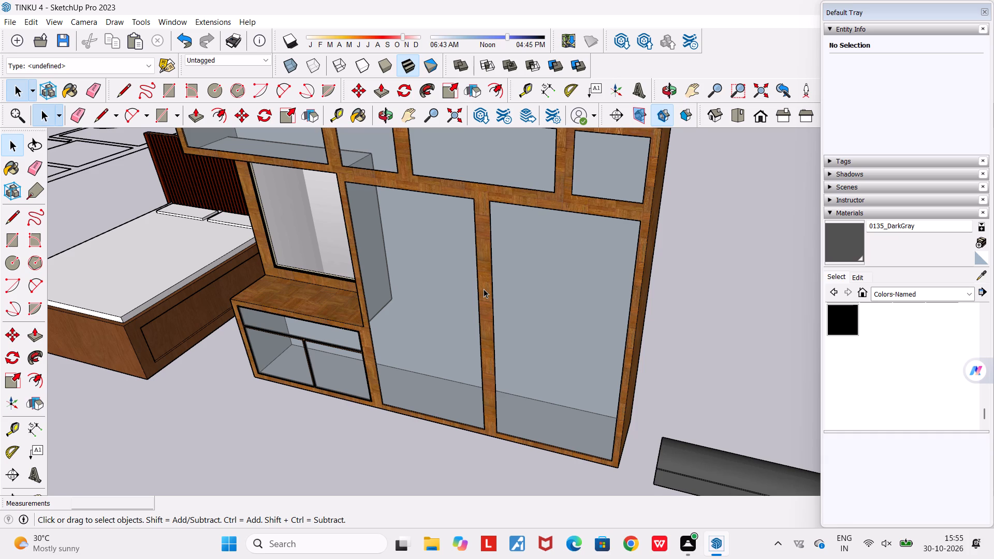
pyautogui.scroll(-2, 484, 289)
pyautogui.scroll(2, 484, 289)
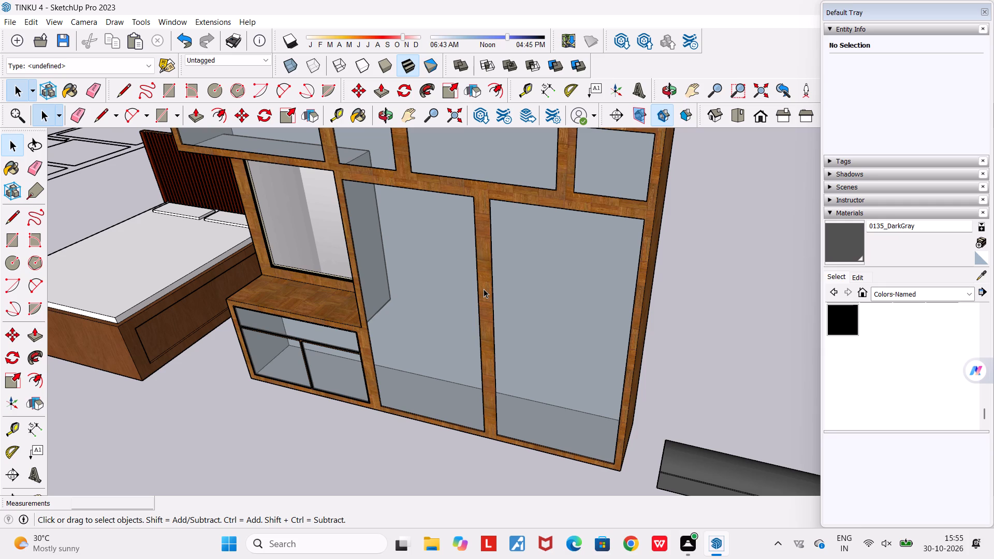
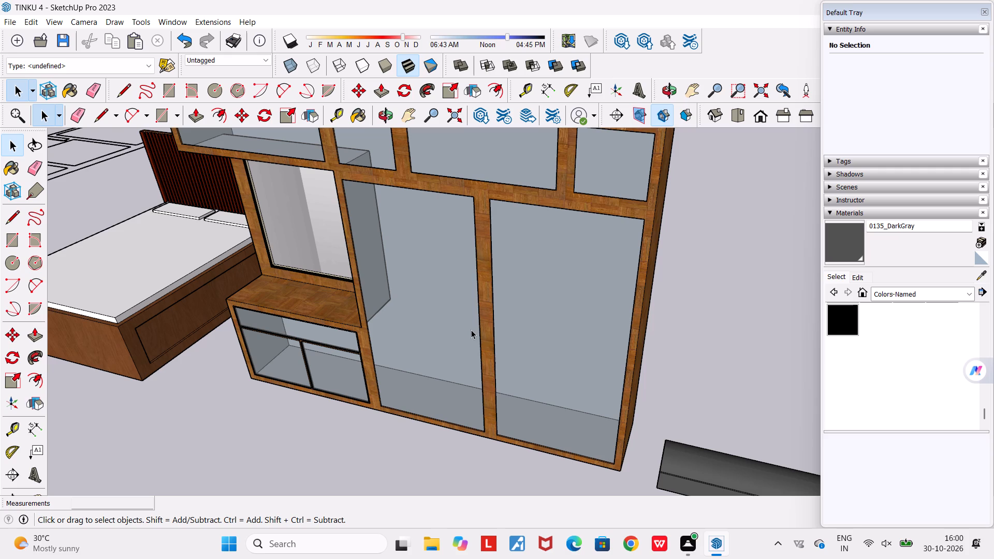
# Inspect the bed, wardrobe and air conditioner copies beside the floor plan from the front, the side and above.
pyautogui.scroll(-4, 419, 373)
pyautogui.moveTo(426, 372); pyautogui.dragTo(487, 347, button='middle')
pyautogui.scroll(-7, 487, 347)
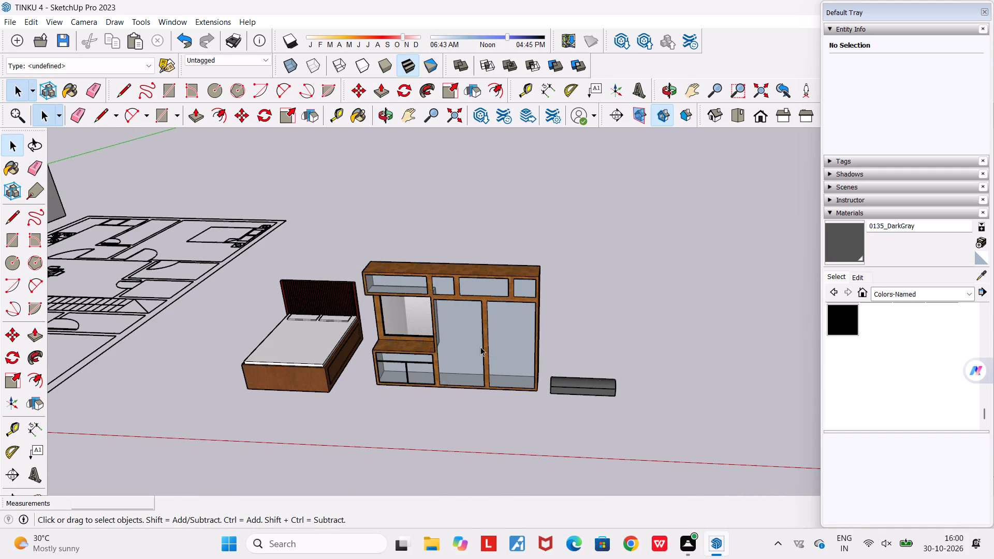
pyautogui.scroll(4, 480, 347)
pyautogui.moveTo(476, 345); pyautogui.dragTo(376, 341, button='middle')
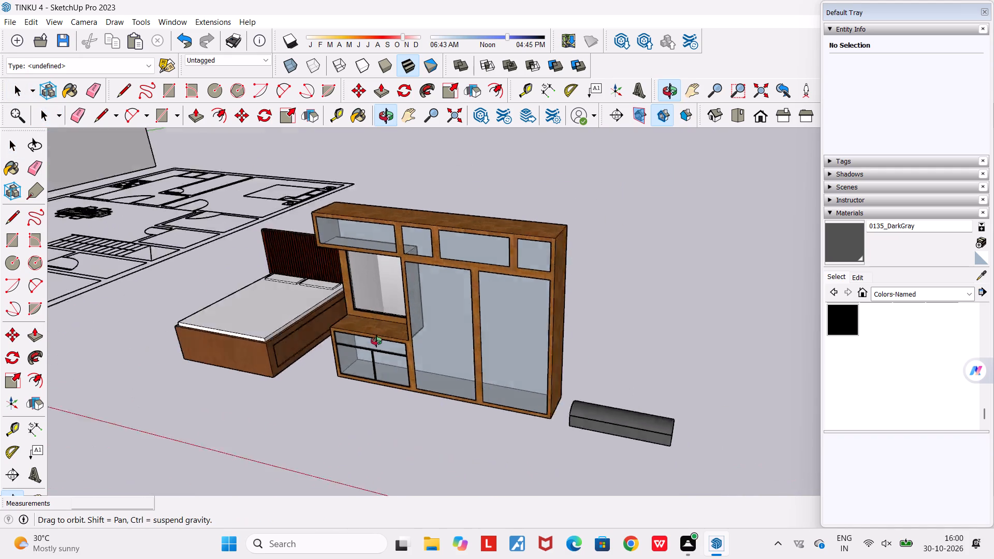
pyautogui.moveTo(376, 341); pyautogui.dragTo(331, 342, button='middle')
pyautogui.scroll(-5, 331, 342)
pyautogui.moveTo(358, 369); pyautogui.dragTo(438, 347, button='middle')
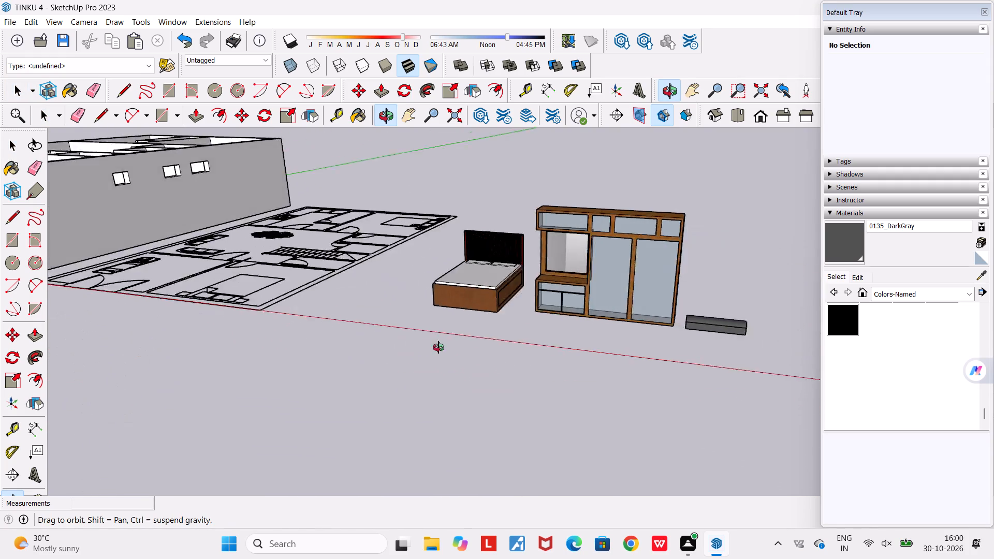
pyautogui.moveTo(438, 347); pyautogui.dragTo(417, 348, button='middle')
pyautogui.scroll(-11, 417, 348)
pyautogui.moveTo(449, 383); pyautogui.dragTo(661, 461, button='middle')
pyautogui.scroll(2, 653, 363)
pyautogui.moveTo(653, 363); pyautogui.dragTo(631, 203, button='middle')
pyautogui.scroll(-2, 631, 203)
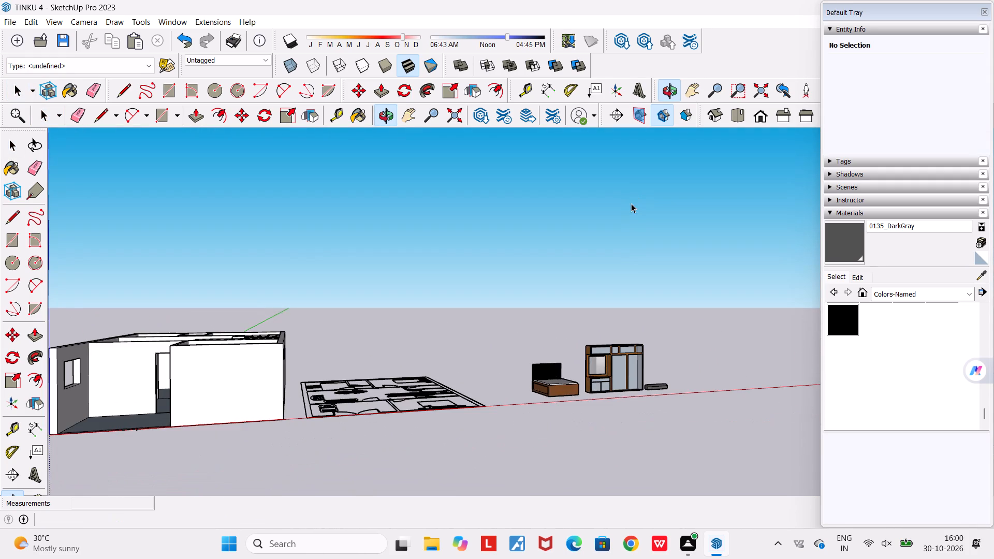
pyautogui.scroll(5, 686, 420)
pyautogui.moveTo(598, 412); pyautogui.dragTo(775, 453, button='middle')
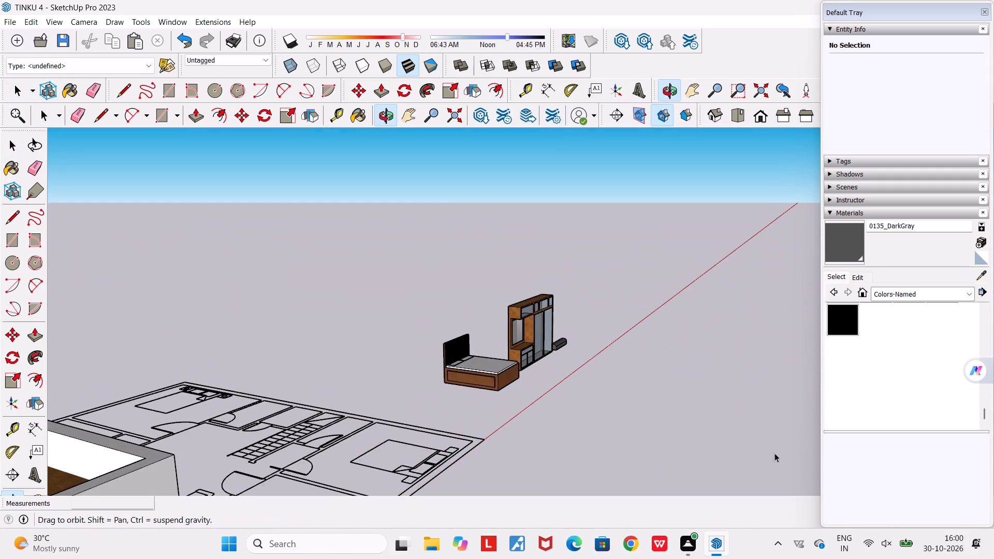
pyautogui.scroll(5, 621, 361)
pyautogui.moveTo(613, 356); pyautogui.dragTo(437, 423, button='middle')
pyautogui.scroll(5, 479, 350)
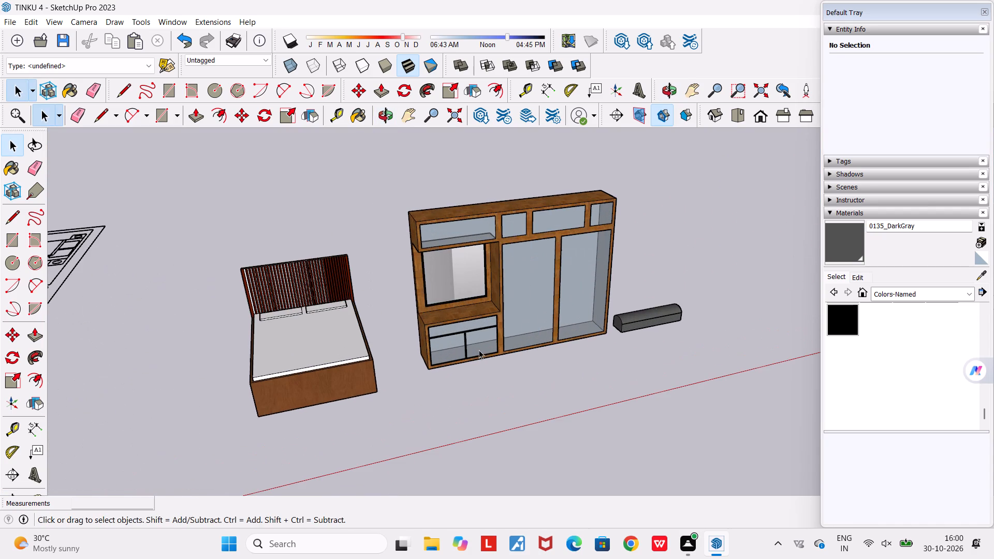
pyautogui.moveTo(601, 410); pyautogui.dragTo(386, 418, button='middle')
pyautogui.scroll(2, 485, 392)
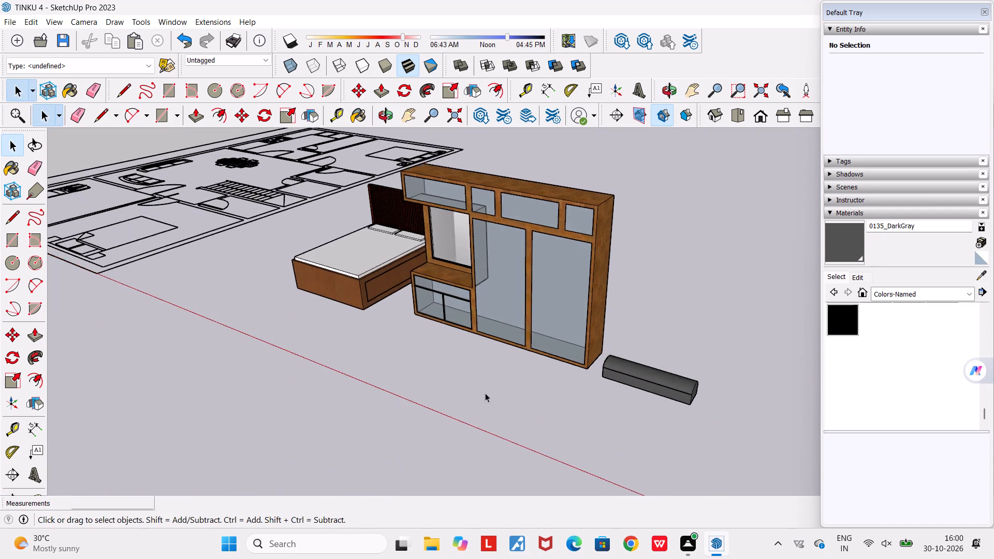
pyautogui.scroll(1, 485, 393)
pyautogui.moveTo(526, 405); pyautogui.dragTo(382, 406, button='middle')
pyautogui.scroll(-6, 382, 406)
pyautogui.moveTo(438, 430); pyautogui.dragTo(484, 429, button='middle')
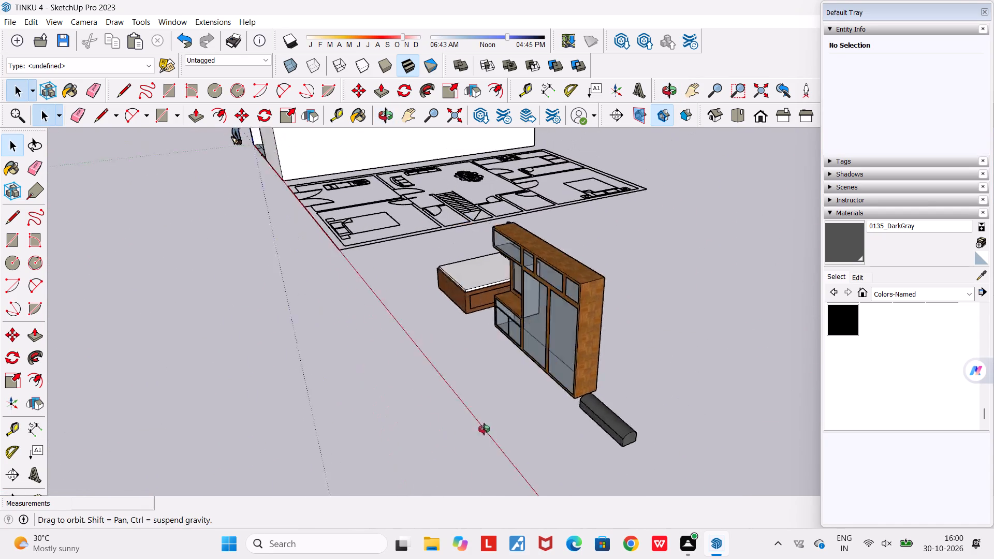
pyautogui.moveTo(484, 429); pyautogui.dragTo(607, 409, button='middle')
# Review the overall layout of the house model, the floor plan and the row of furniture copies.
pyautogui.scroll(-20, 607, 409)
pyautogui.scroll(-2, 607, 409)
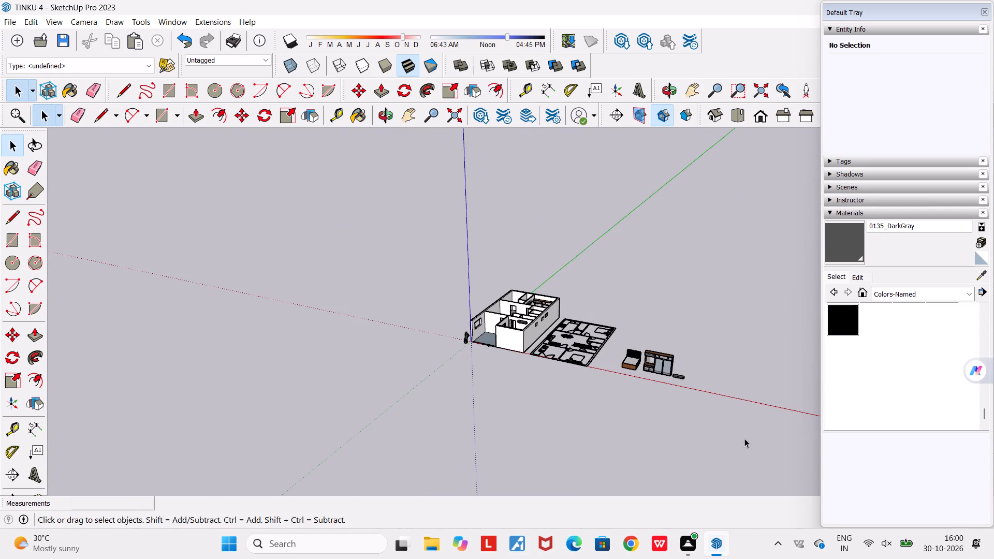
pyautogui.moveTo(754, 442); pyautogui.dragTo(858, 445, button='middle')
pyautogui.scroll(11, 723, 328)
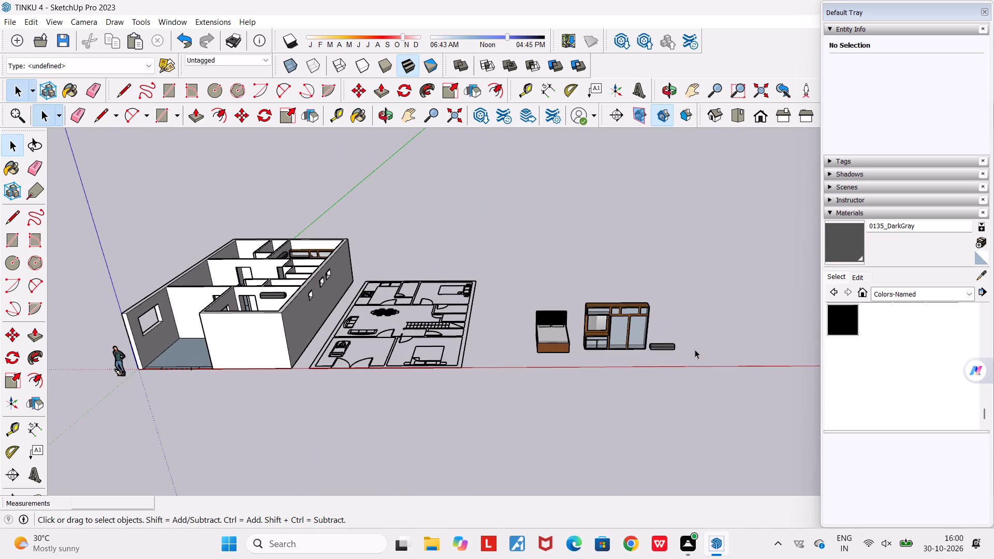
pyautogui.moveTo(695, 349); pyautogui.dragTo(809, 350, button='middle')
pyautogui.scroll(11, 734, 307)
pyautogui.moveTo(659, 330); pyautogui.dragTo(752, 320, button='middle')
pyautogui.scroll(6, 610, 331)
pyautogui.moveTo(606, 331); pyautogui.dragTo(428, 363, button='middle')
pyautogui.scroll(-6, 428, 363)
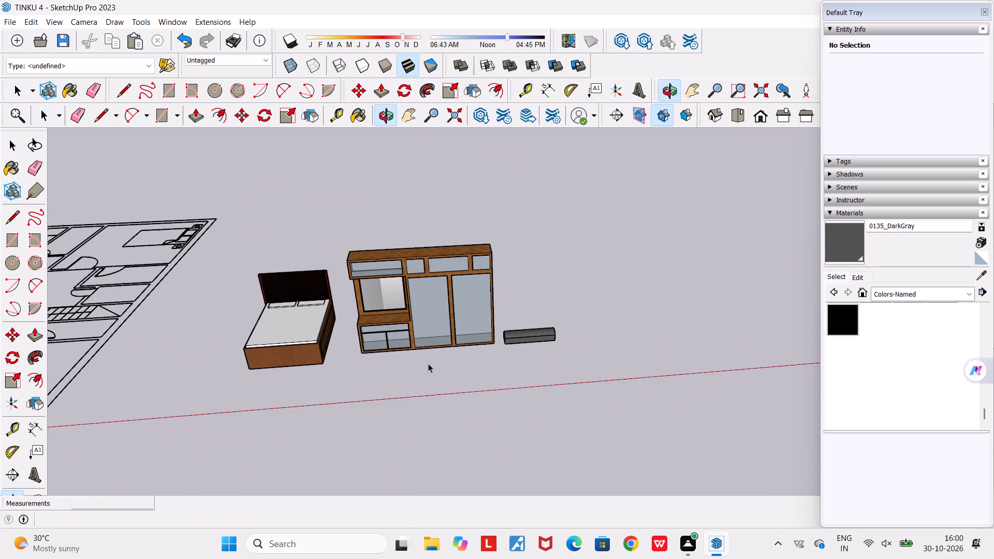
pyautogui.scroll(-6, 521, 370)
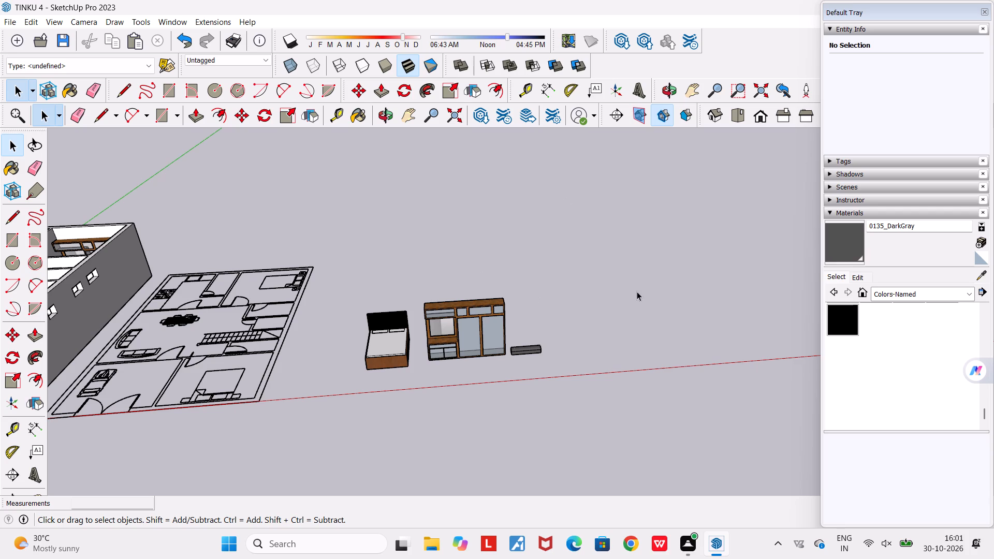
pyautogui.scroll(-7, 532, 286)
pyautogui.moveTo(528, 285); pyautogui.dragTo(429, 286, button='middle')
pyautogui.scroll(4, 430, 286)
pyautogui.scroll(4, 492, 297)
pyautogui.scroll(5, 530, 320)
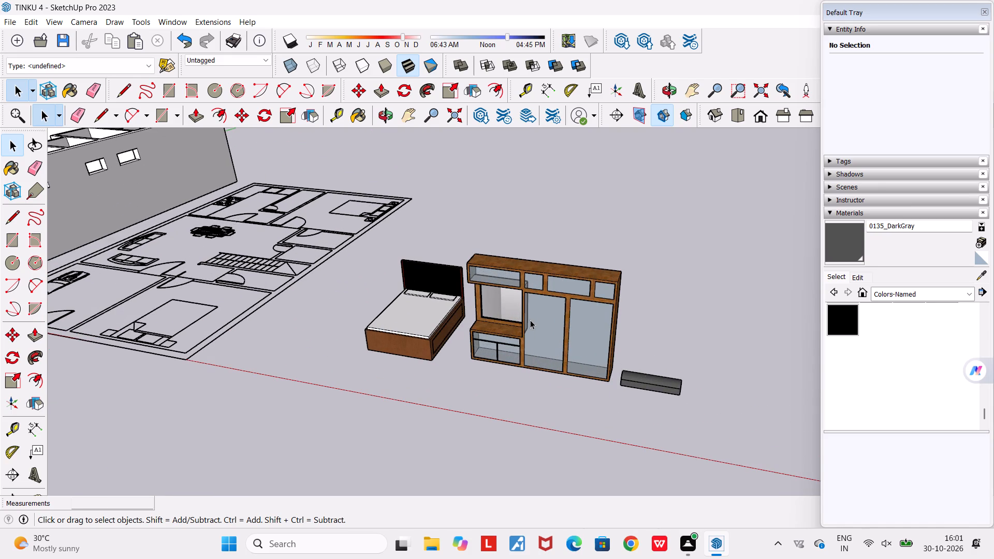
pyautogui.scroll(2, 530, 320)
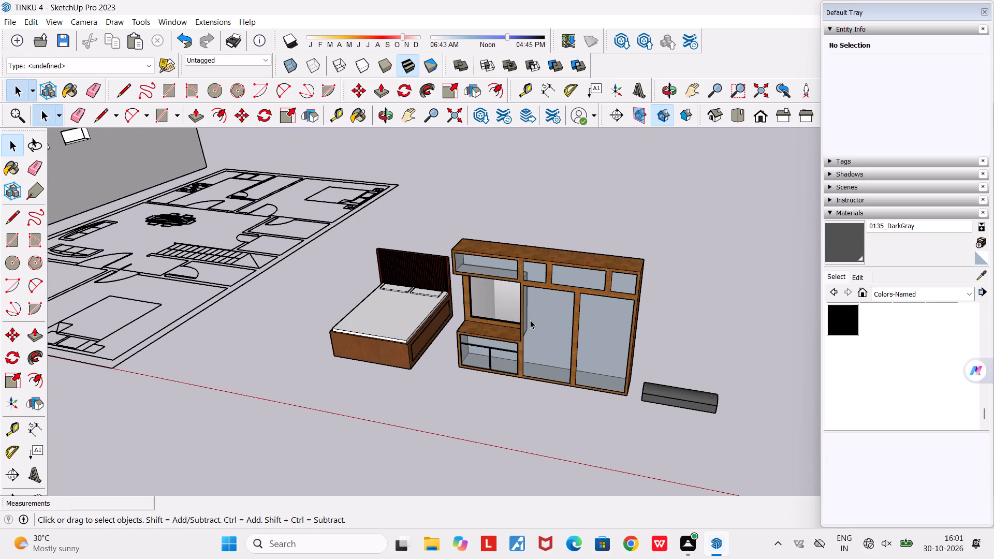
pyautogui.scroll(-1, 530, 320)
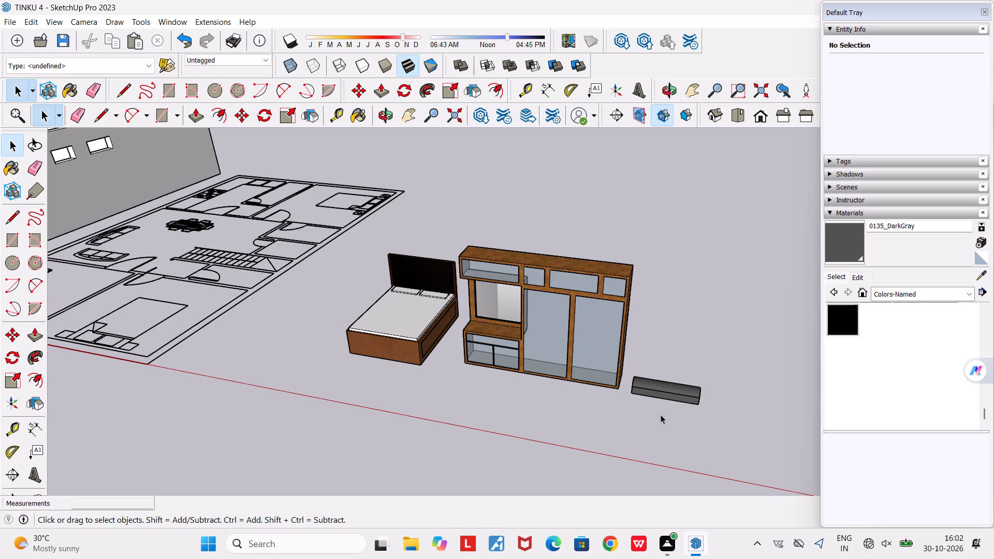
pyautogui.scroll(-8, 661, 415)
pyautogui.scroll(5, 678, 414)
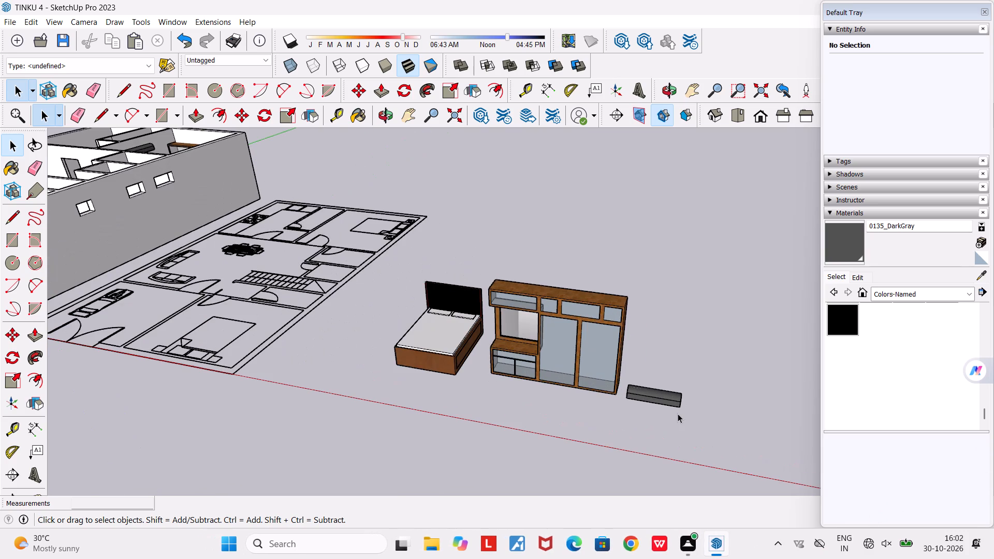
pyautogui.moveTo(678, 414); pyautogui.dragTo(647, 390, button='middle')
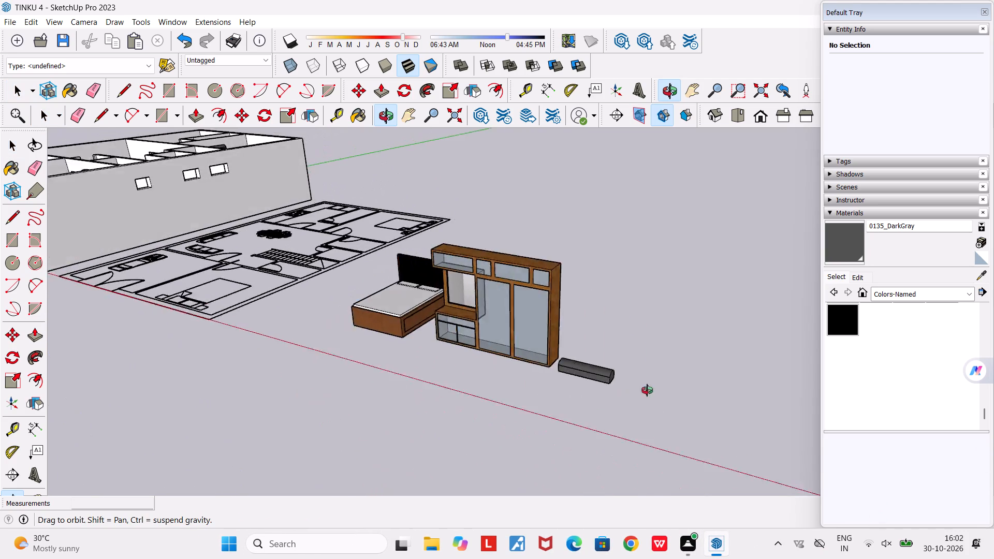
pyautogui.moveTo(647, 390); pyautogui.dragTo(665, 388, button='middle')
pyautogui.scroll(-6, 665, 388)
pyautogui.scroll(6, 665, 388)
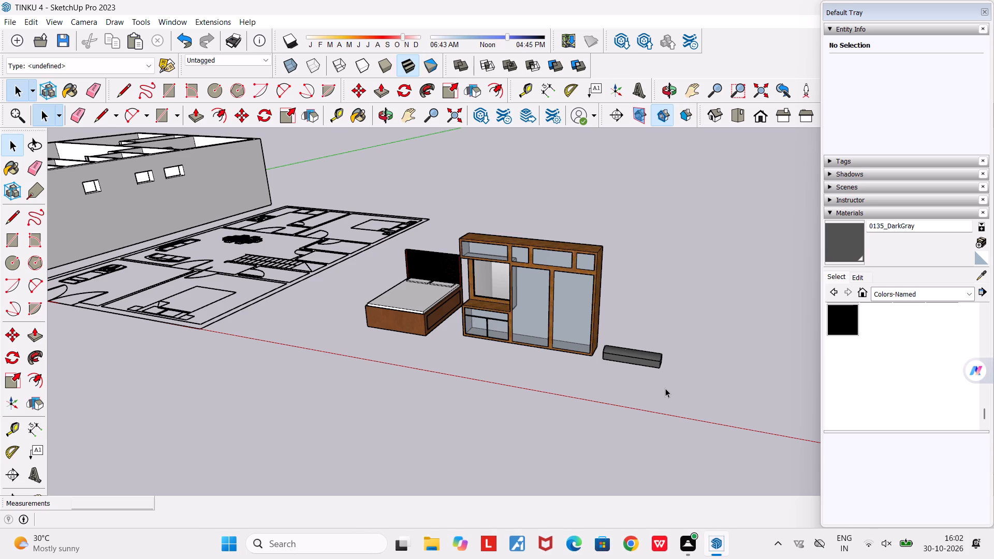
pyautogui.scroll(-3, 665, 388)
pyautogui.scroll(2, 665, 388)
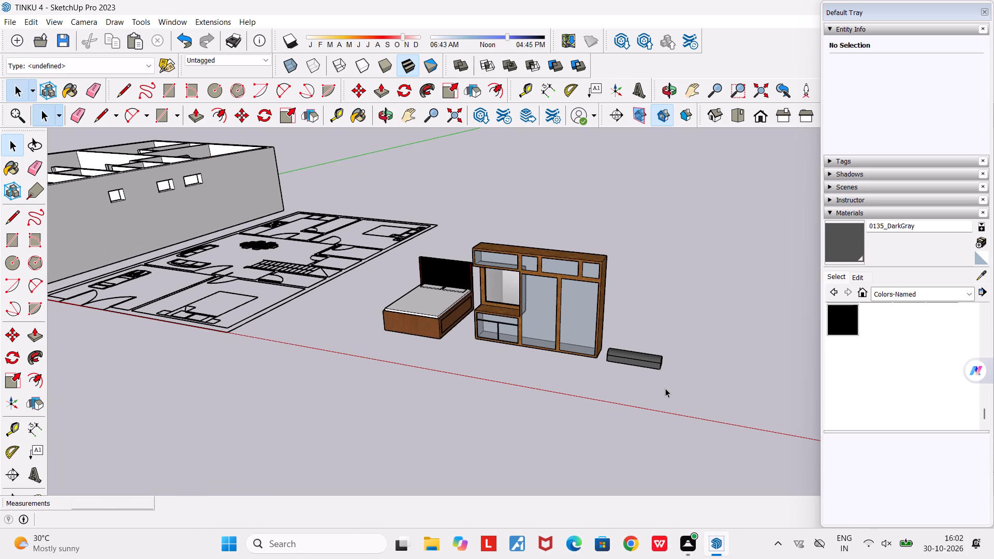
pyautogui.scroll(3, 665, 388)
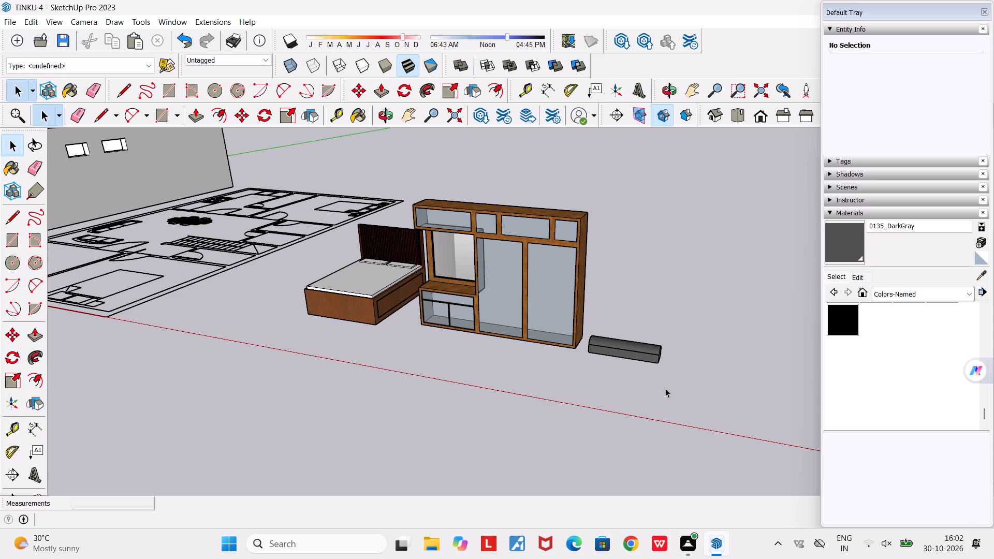
# Examine the spacing and finished faces of the bed, wardrobe and air conditioner copies from near and far.
pyautogui.moveTo(665, 388); pyautogui.dragTo(638, 414, button='middle')
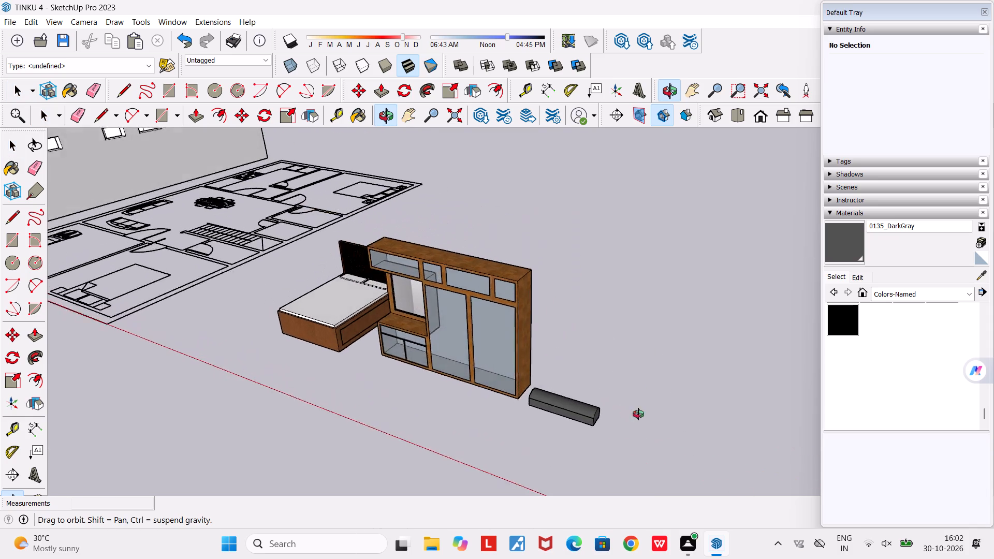
pyautogui.moveTo(638, 414); pyautogui.dragTo(760, 439, button='middle')
pyautogui.scroll(2, 760, 439)
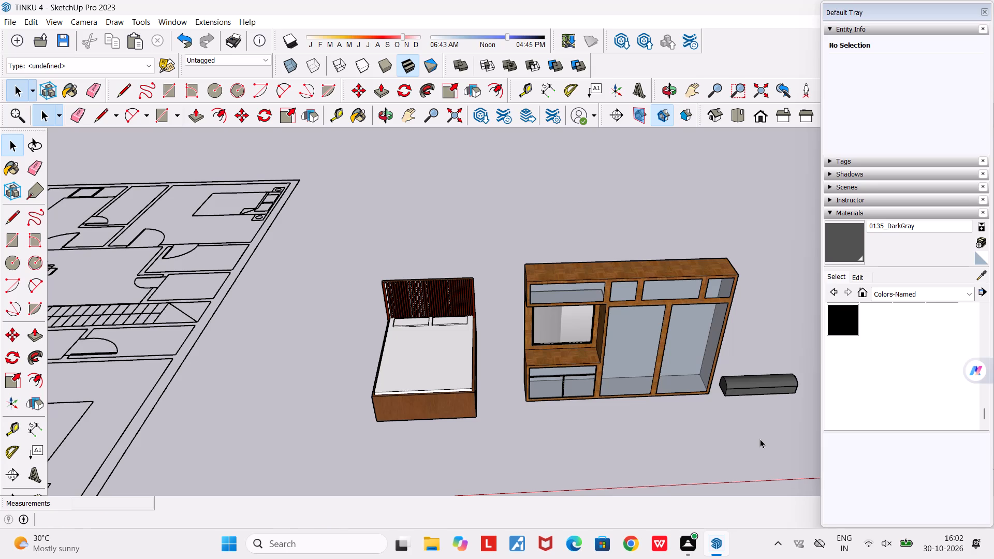
pyautogui.click(644, 416)
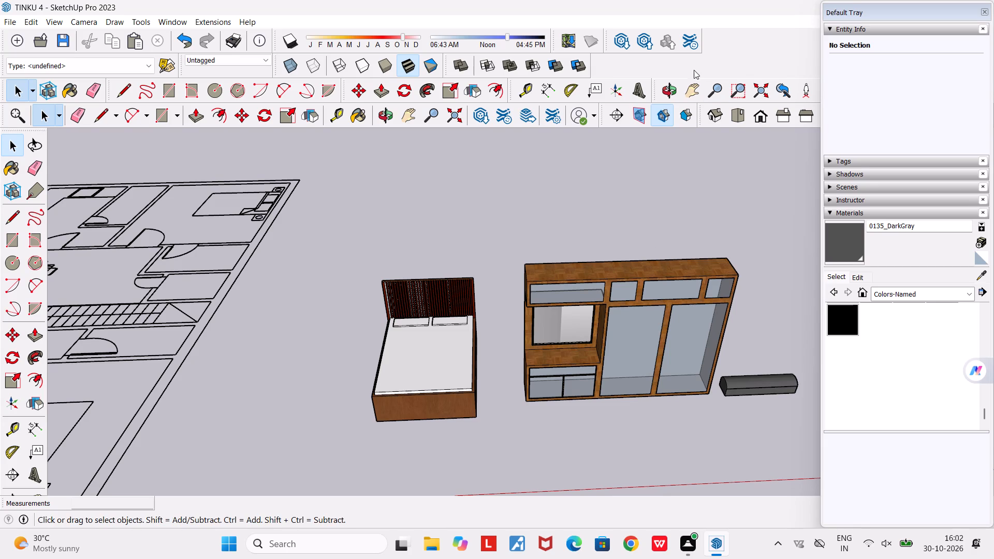
pyautogui.click(689, 94)
pyautogui.moveTo(559, 212); pyautogui.dragTo(414, 196)
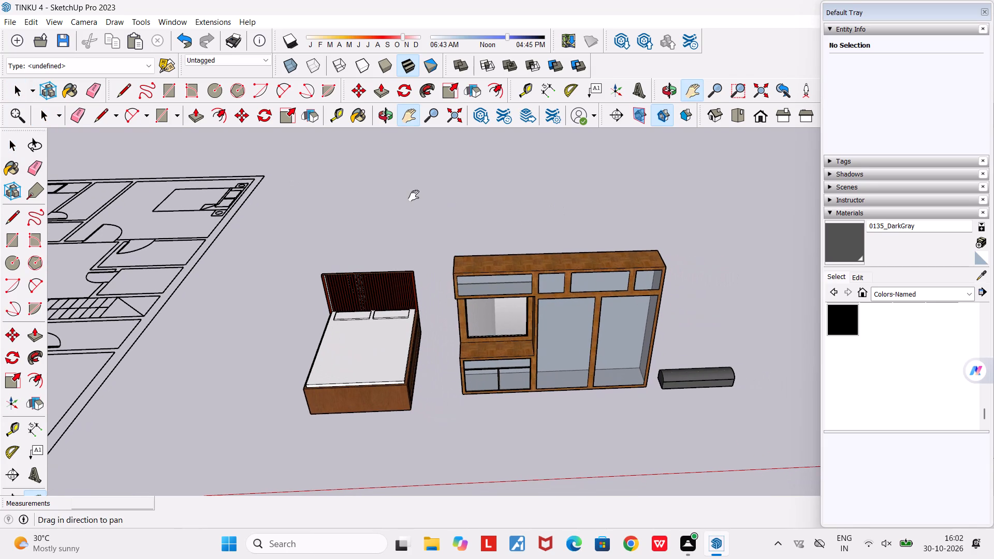
pyautogui.scroll(1, 608, 426)
pyautogui.moveTo(608, 426); pyautogui.dragTo(646, 431, button='middle')
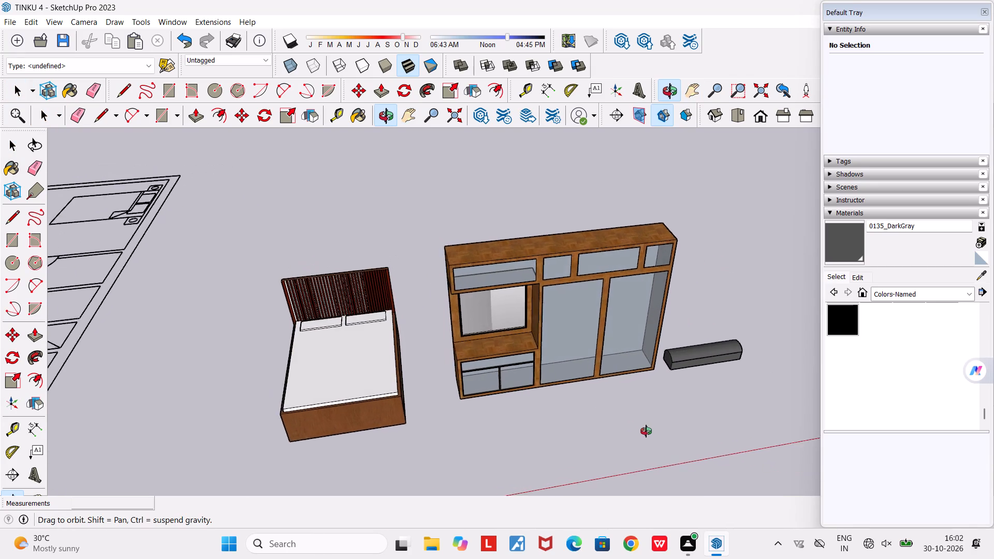
pyautogui.moveTo(646, 431); pyautogui.dragTo(659, 431, button='middle')
pyautogui.moveTo(655, 430); pyautogui.dragTo(606, 428, button='middle')
pyautogui.scroll(-3, 606, 428)
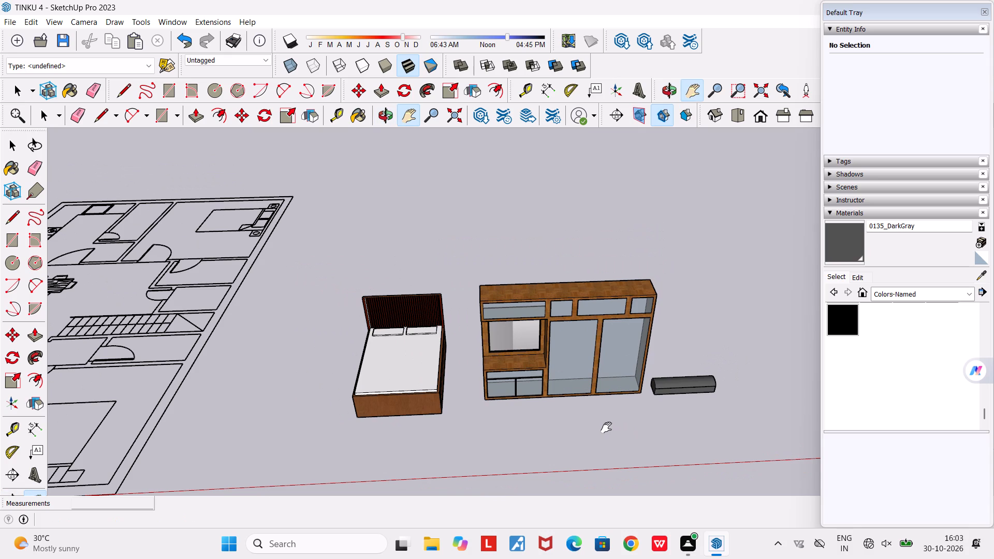
pyautogui.moveTo(604, 427); pyautogui.dragTo(603, 426)
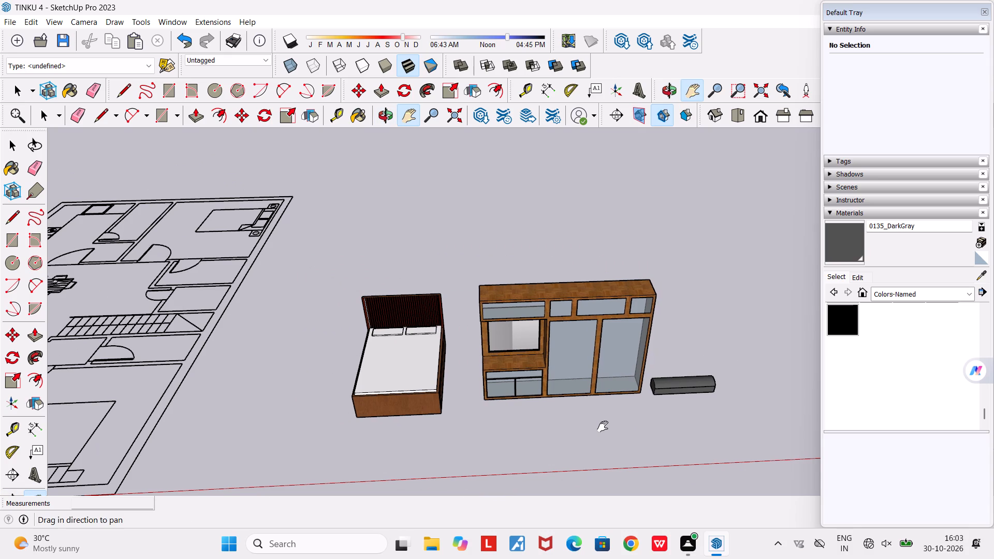
pyautogui.moveTo(603, 426); pyautogui.dragTo(504, 435)
pyautogui.moveTo(519, 420); pyautogui.dragTo(595, 387, button='middle')
pyautogui.scroll(-2, 595, 387)
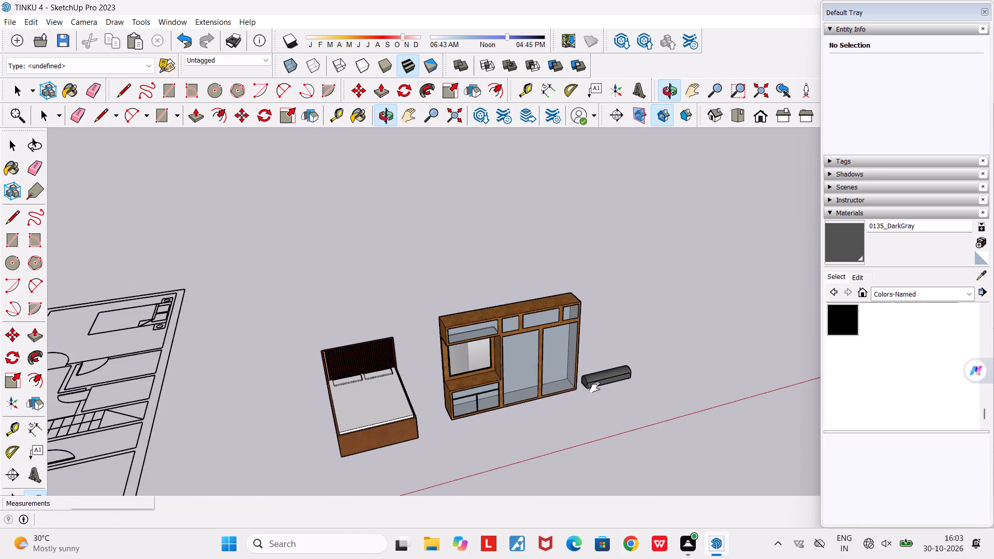
pyautogui.scroll(-5, 595, 387)
pyautogui.moveTo(554, 406); pyautogui.dragTo(577, 369)
pyautogui.moveTo(577, 369); pyautogui.dragTo(522, 374, button='middle')
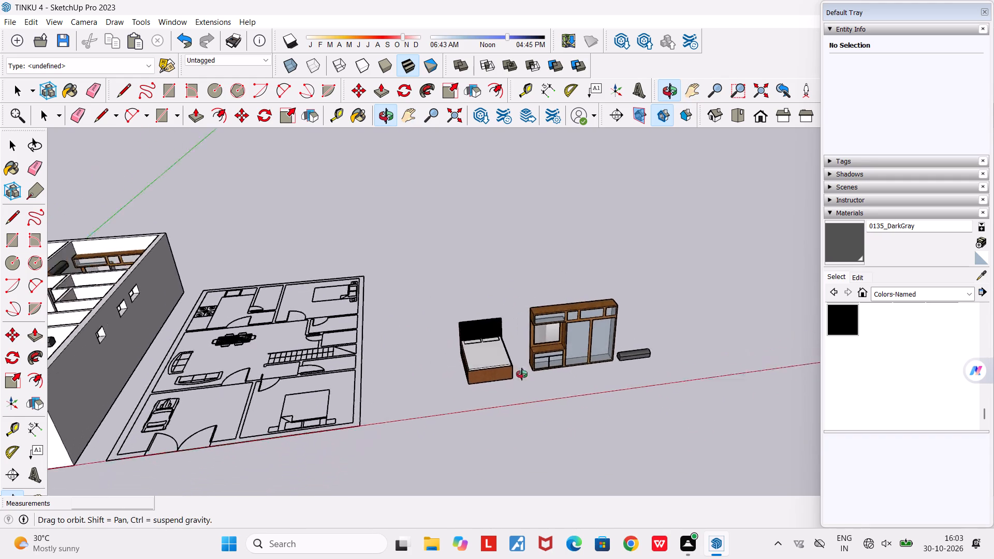
pyautogui.moveTo(522, 374); pyautogui.dragTo(502, 375, button='middle')
pyautogui.scroll(-4, 502, 375)
pyautogui.scroll(8, 568, 365)
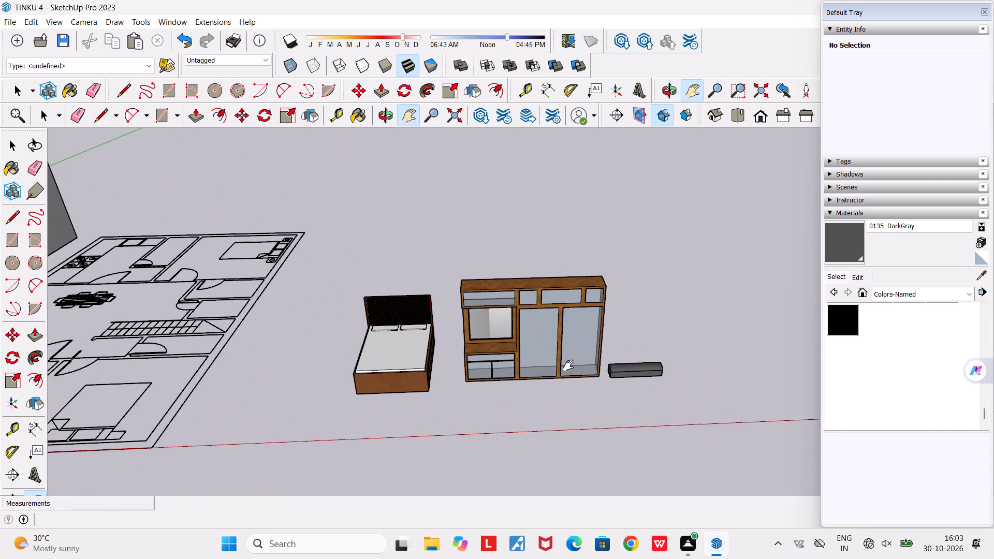
pyautogui.scroll(1, 559, 392)
pyautogui.moveTo(567, 394); pyautogui.dragTo(333, 408, button='middle')
pyautogui.scroll(2, 452, 390)
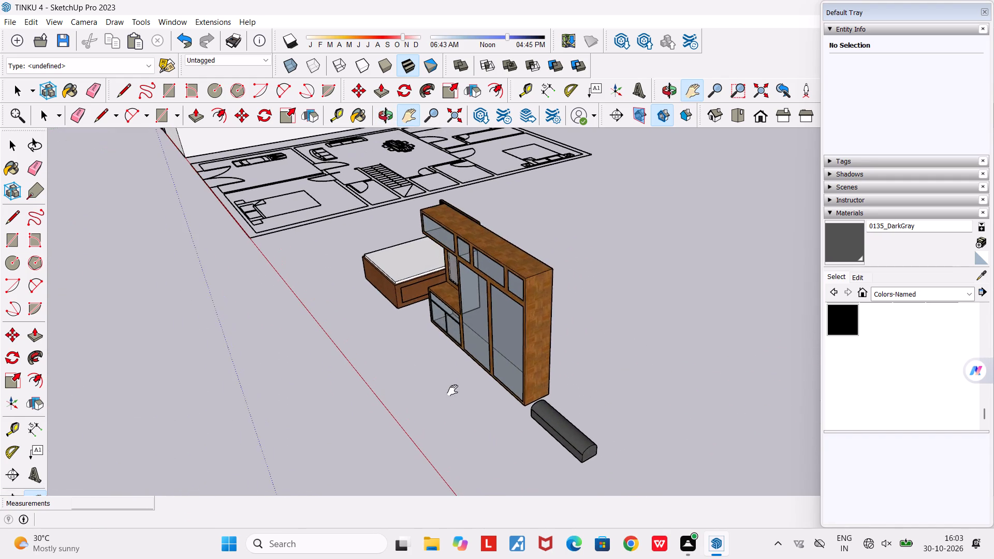
pyautogui.moveTo(452, 390); pyautogui.dragTo(697, 400, button='middle')
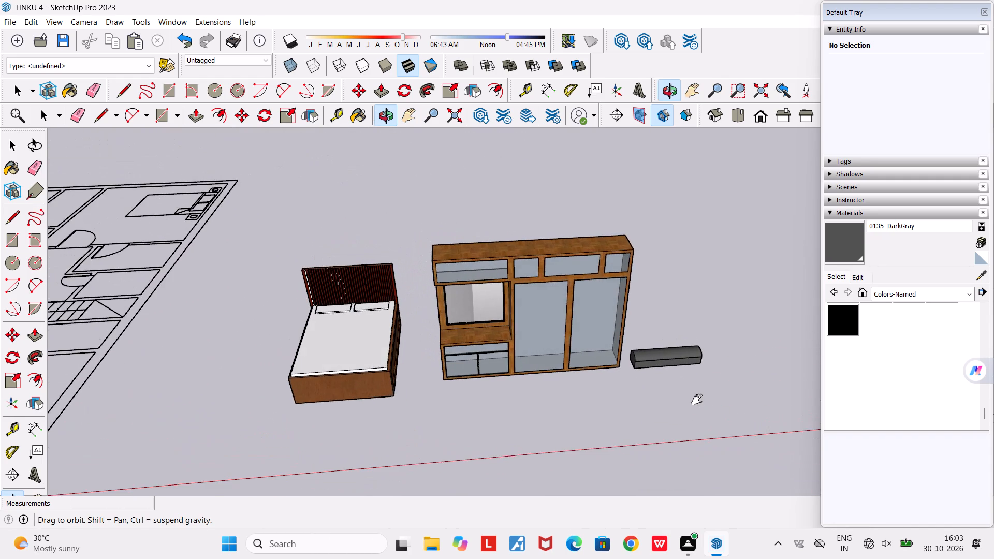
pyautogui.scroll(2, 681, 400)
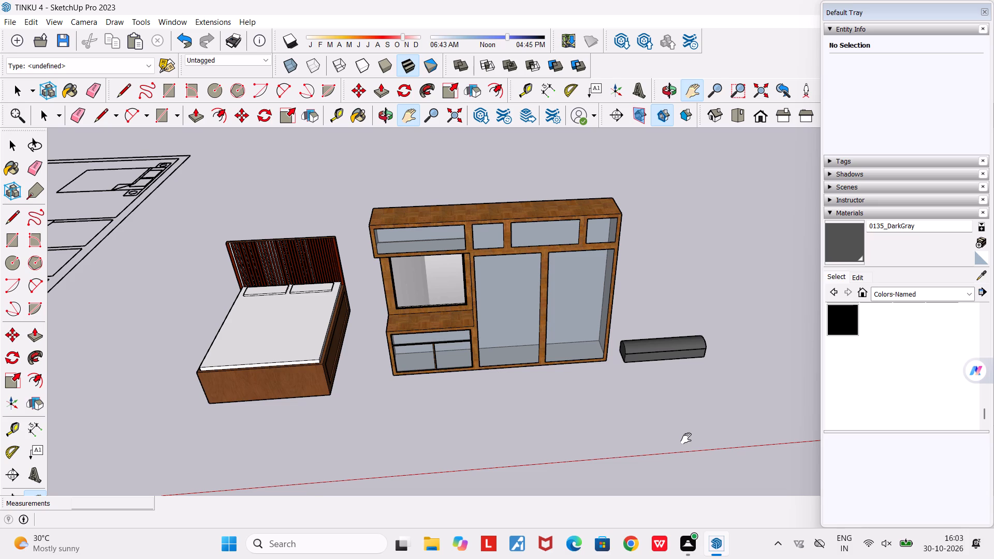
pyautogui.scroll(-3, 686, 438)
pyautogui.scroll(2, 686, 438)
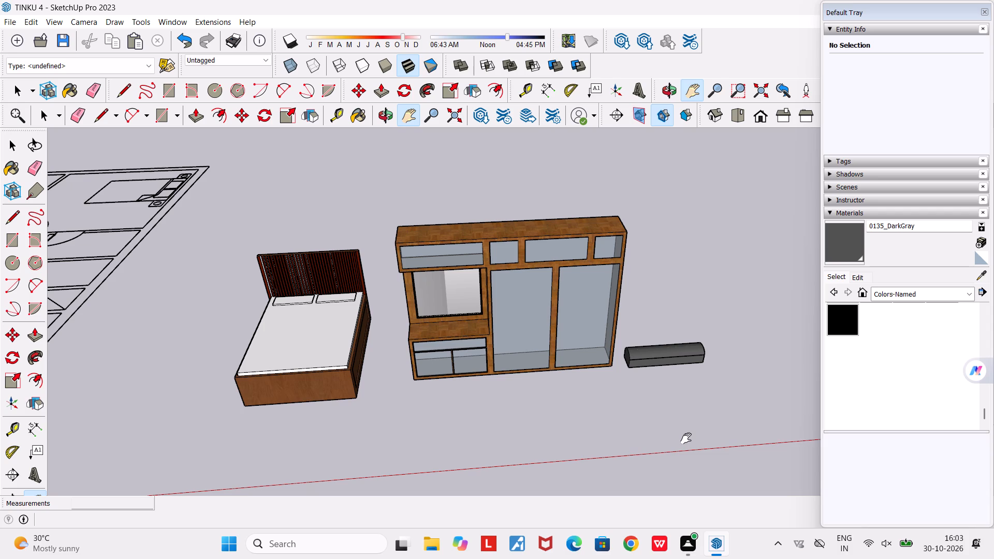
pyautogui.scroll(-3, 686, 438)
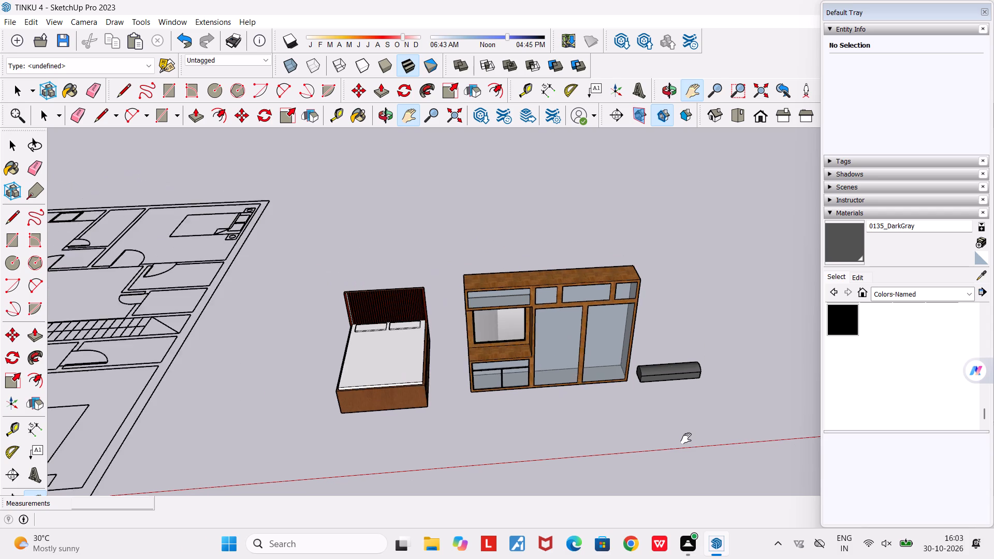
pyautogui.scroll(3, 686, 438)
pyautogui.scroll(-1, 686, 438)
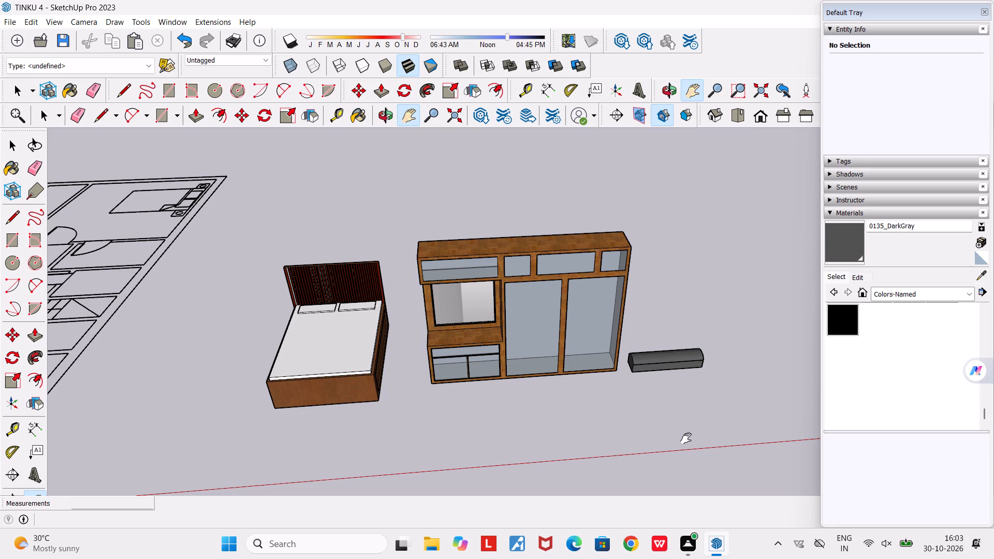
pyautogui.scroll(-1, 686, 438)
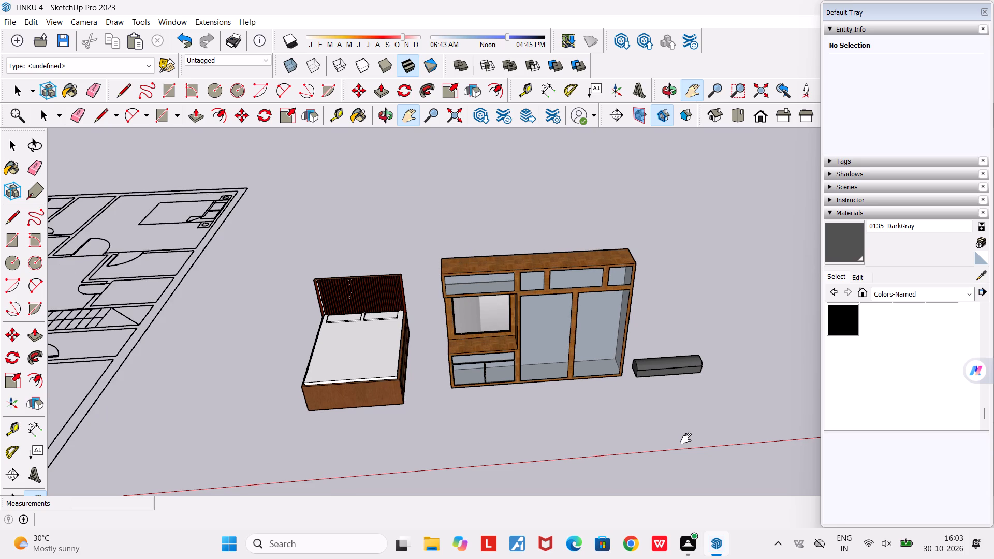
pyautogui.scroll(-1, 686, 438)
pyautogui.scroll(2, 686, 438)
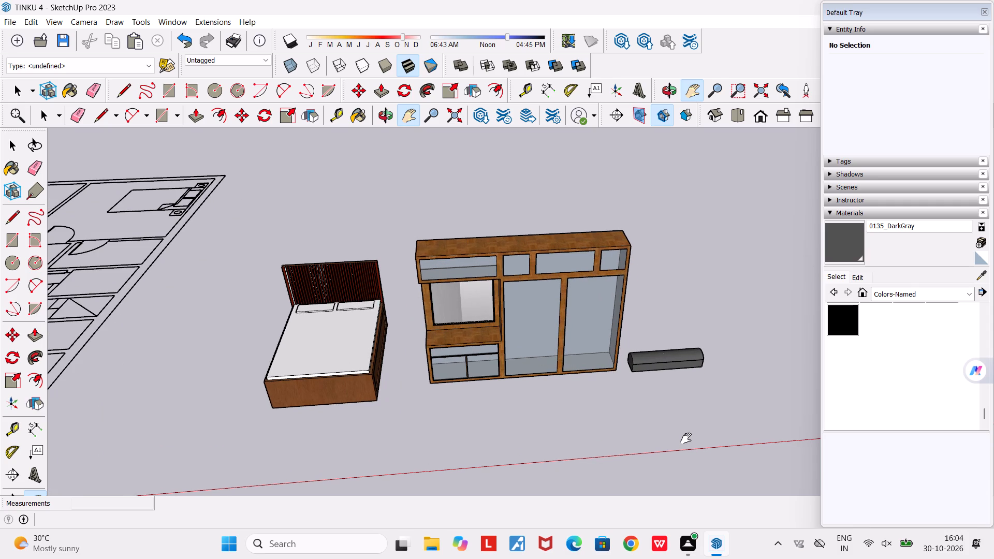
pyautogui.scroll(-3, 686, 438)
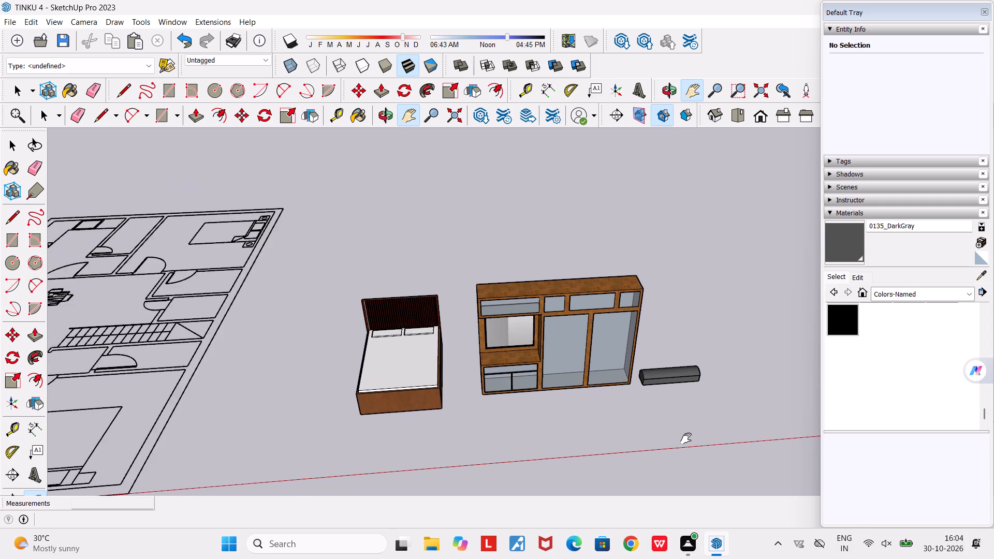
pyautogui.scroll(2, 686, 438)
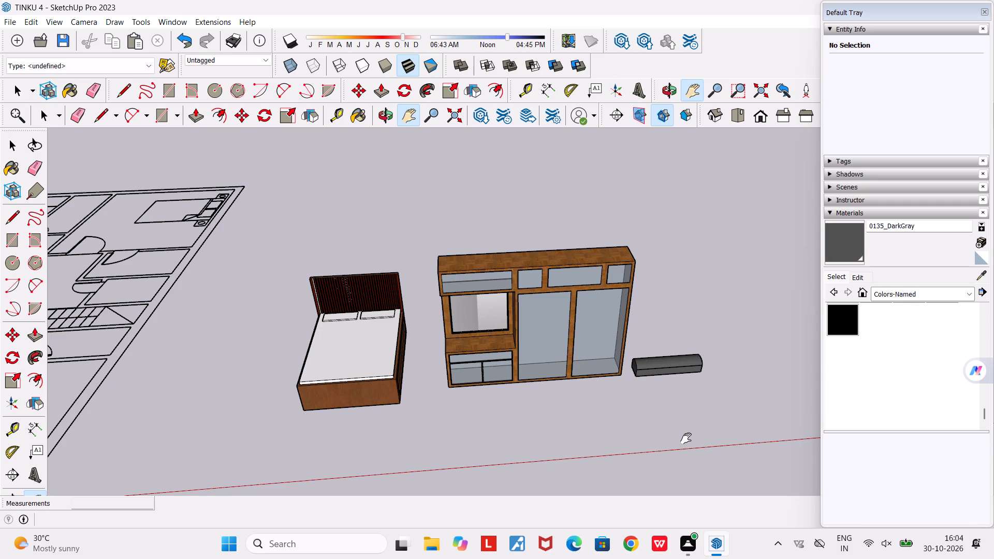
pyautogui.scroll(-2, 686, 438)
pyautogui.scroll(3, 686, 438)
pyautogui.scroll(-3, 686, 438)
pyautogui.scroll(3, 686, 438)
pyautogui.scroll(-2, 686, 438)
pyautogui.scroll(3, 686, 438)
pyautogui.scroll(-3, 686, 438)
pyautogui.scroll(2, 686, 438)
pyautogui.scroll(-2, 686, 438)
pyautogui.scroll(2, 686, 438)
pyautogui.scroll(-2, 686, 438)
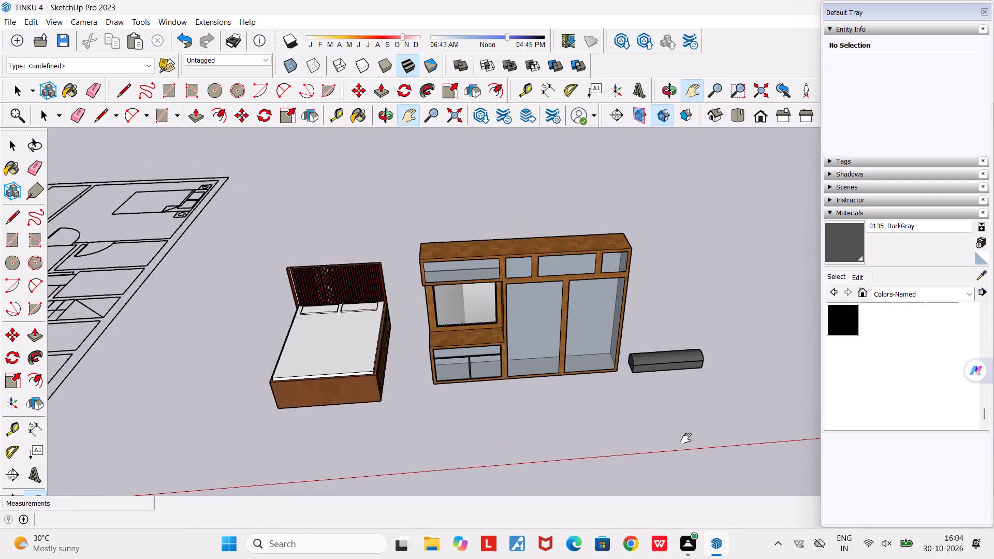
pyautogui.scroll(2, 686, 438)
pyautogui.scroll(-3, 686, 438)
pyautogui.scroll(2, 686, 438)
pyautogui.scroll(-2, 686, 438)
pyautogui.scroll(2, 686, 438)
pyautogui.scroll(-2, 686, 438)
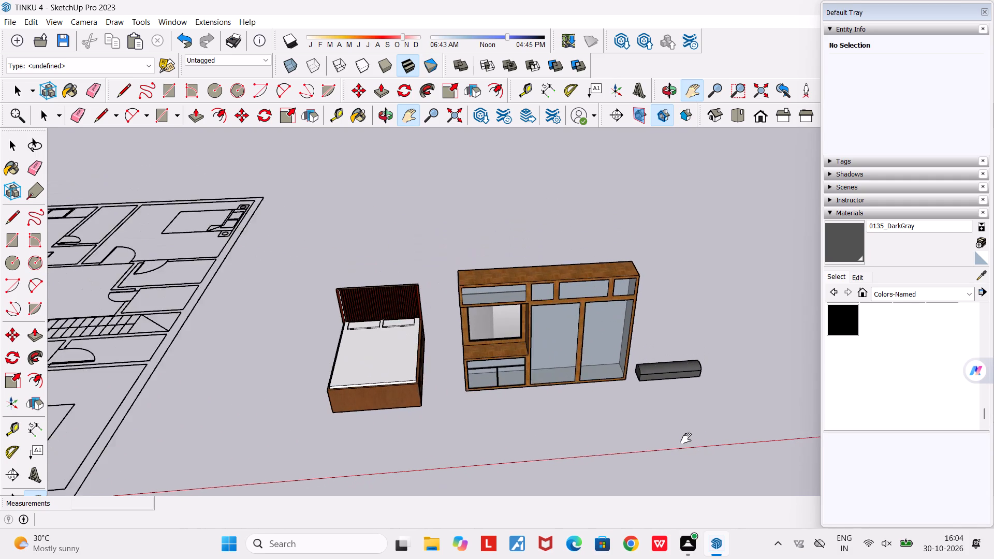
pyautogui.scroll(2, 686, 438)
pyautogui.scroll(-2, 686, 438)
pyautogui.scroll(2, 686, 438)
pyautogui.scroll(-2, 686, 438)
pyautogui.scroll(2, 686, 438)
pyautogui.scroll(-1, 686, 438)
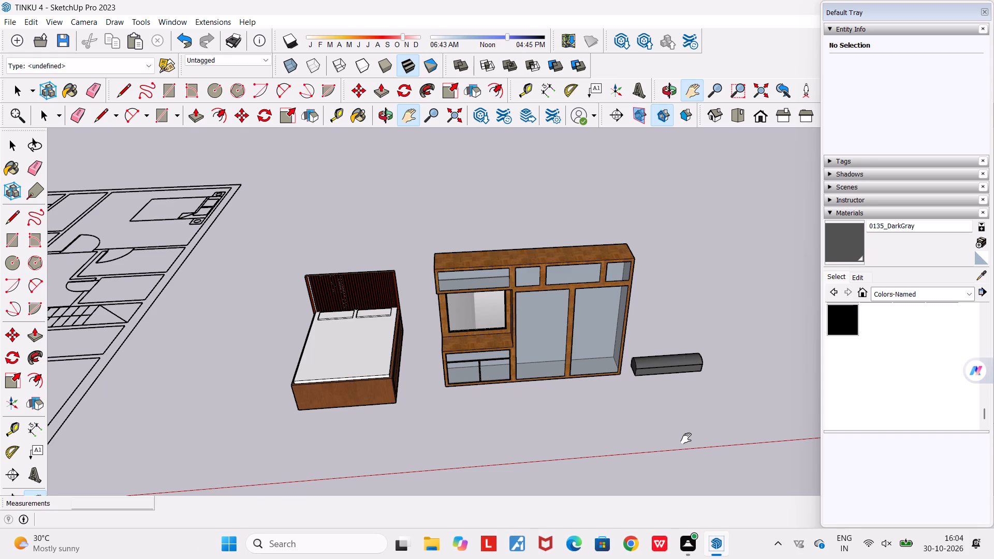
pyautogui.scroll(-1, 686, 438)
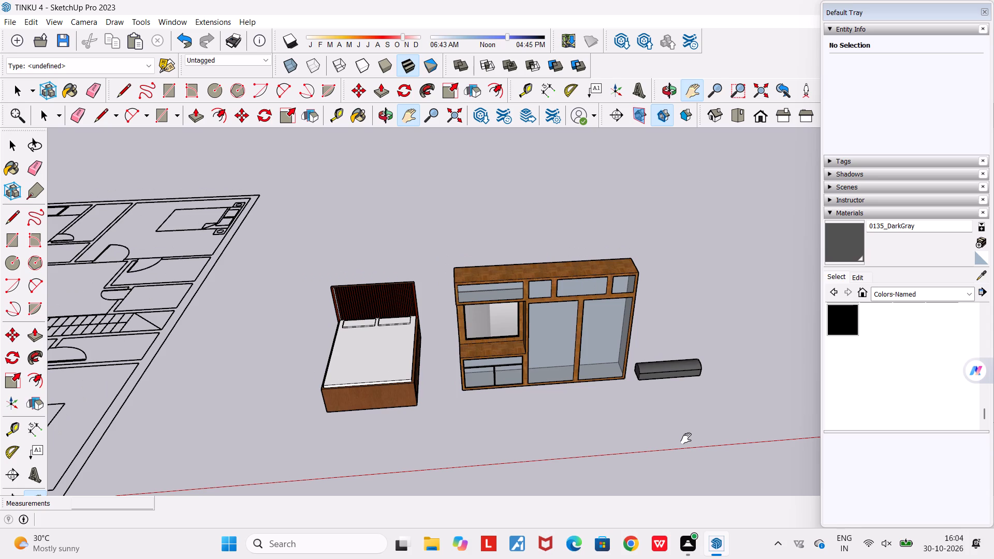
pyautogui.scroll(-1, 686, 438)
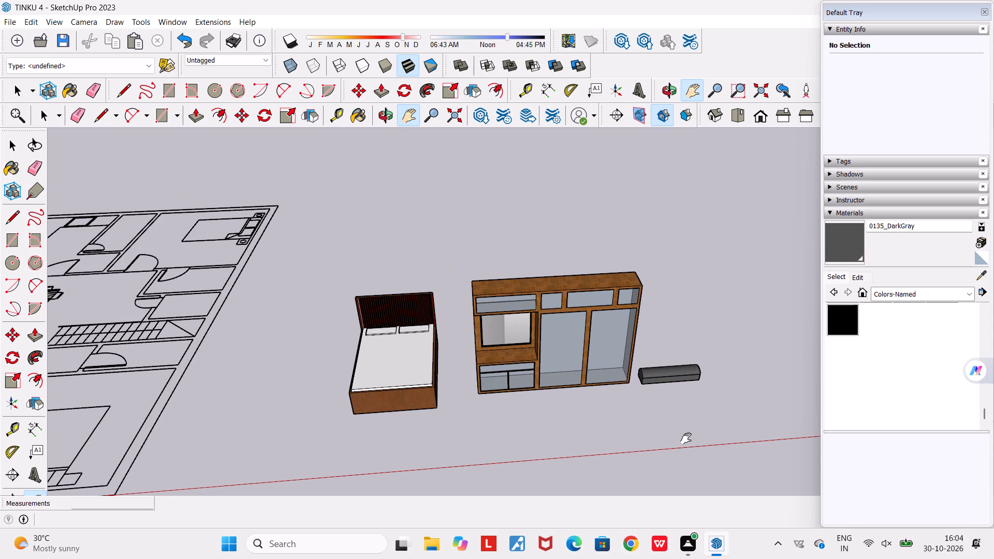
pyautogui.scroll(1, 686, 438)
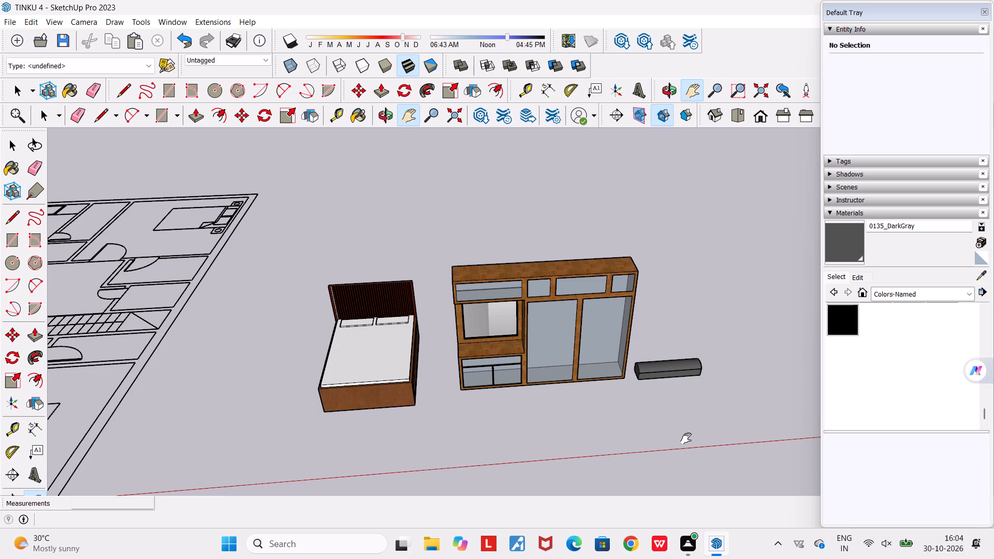
# Review how the bed, wardrobe and air conditioner copies sit relative to the floor plan and house model.
pyautogui.scroll(-2, 686, 438)
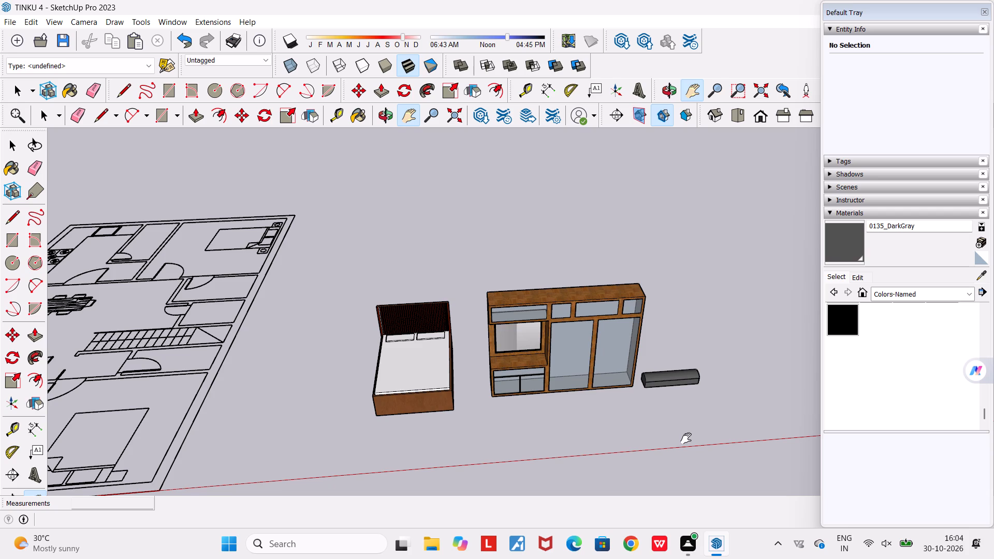
pyautogui.scroll(-2, 686, 438)
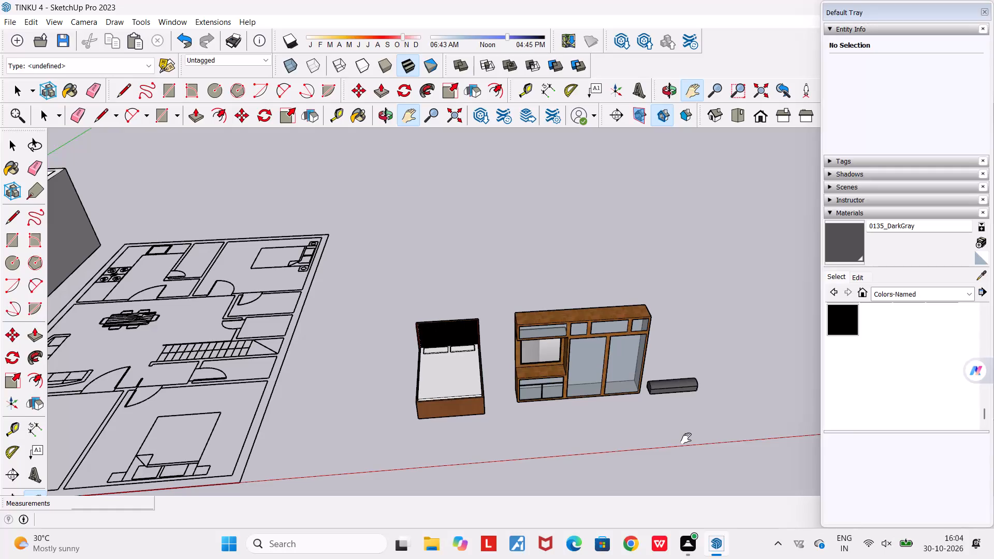
pyautogui.scroll(-1, 686, 438)
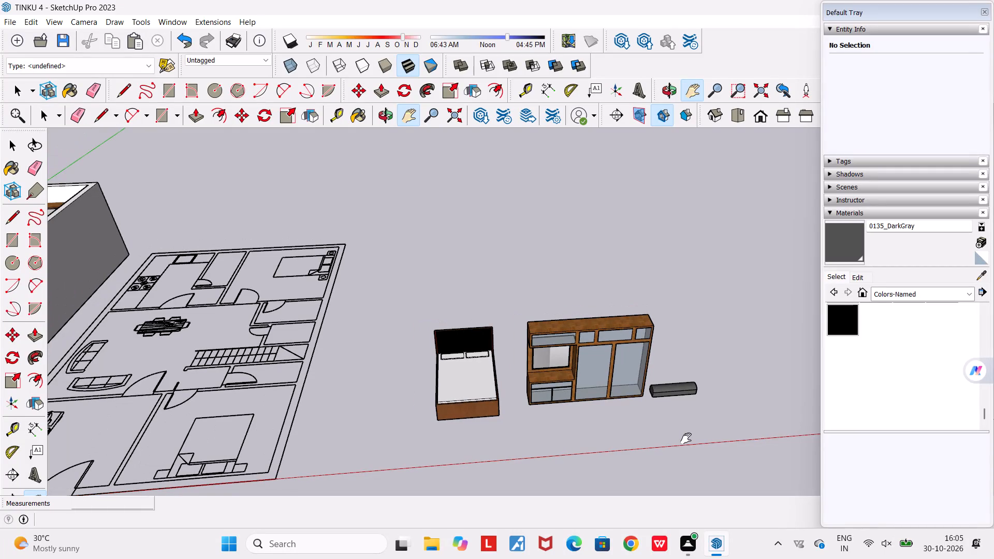
pyautogui.scroll(-2, 686, 438)
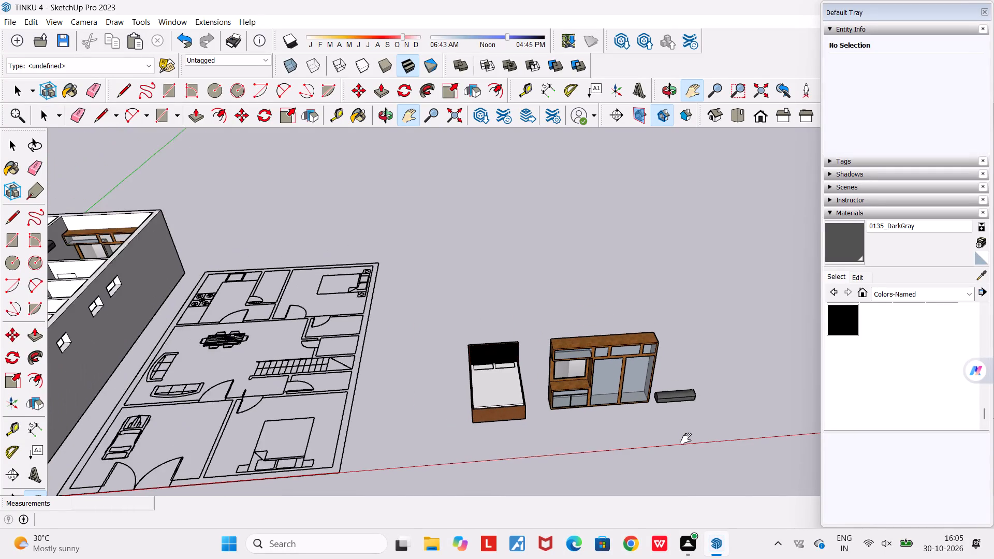
pyautogui.scroll(-3, 686, 438)
pyautogui.moveTo(686, 438); pyautogui.dragTo(593, 434, button='middle')
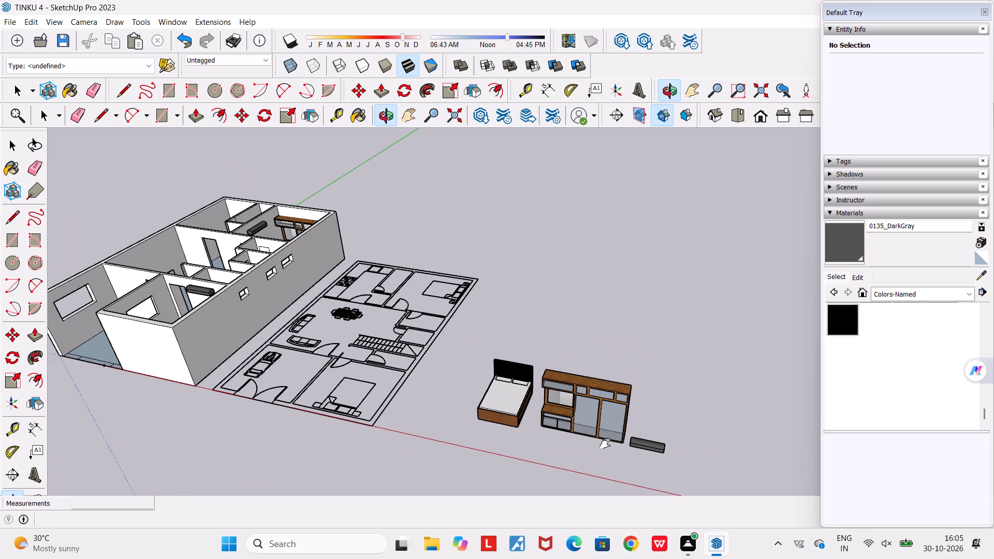
# Examine the bed, wardrobe and air conditioner copies from an oblique angle, both close up and alongside the floor plan.
pyautogui.scroll(8, 677, 478)
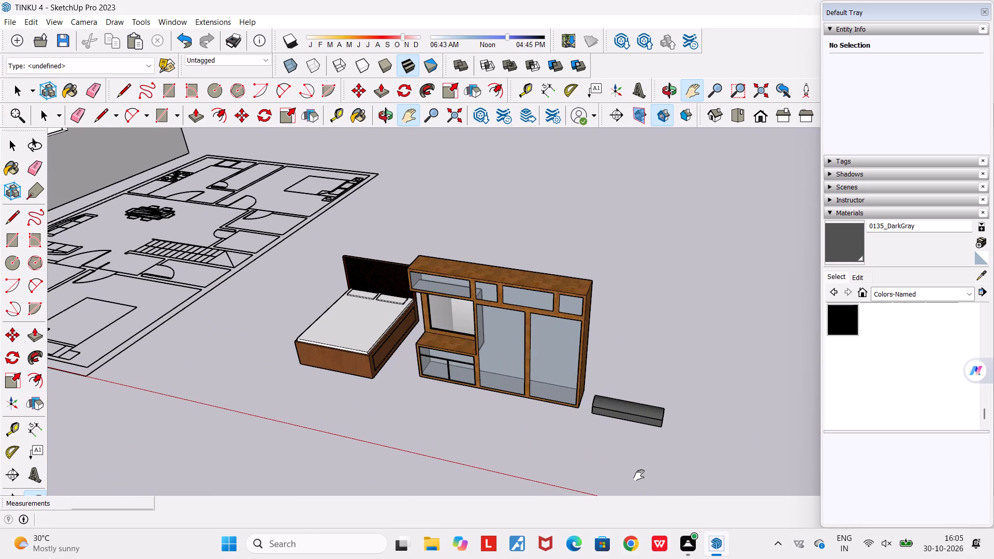
pyautogui.scroll(-5, 639, 475)
pyautogui.scroll(3, 639, 475)
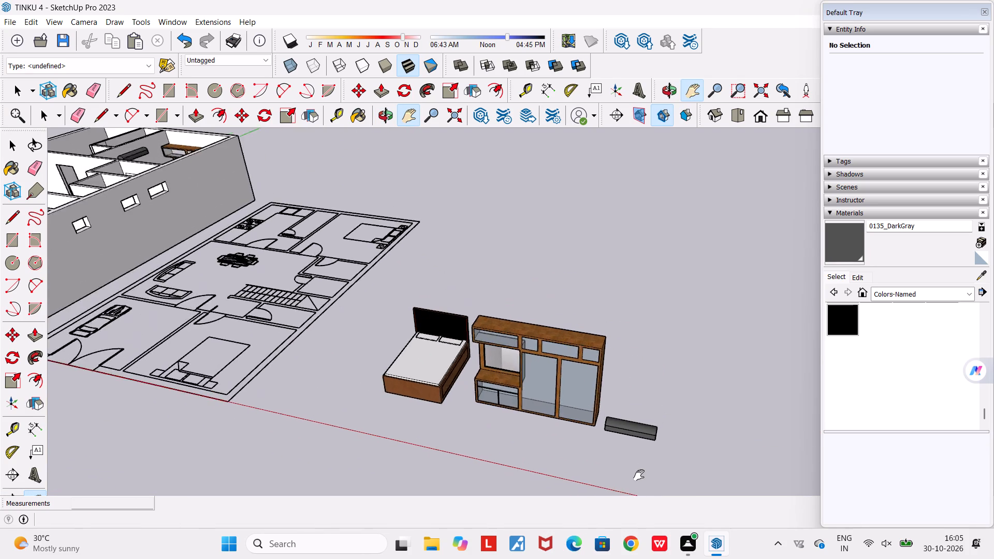
pyautogui.scroll(4, 639, 475)
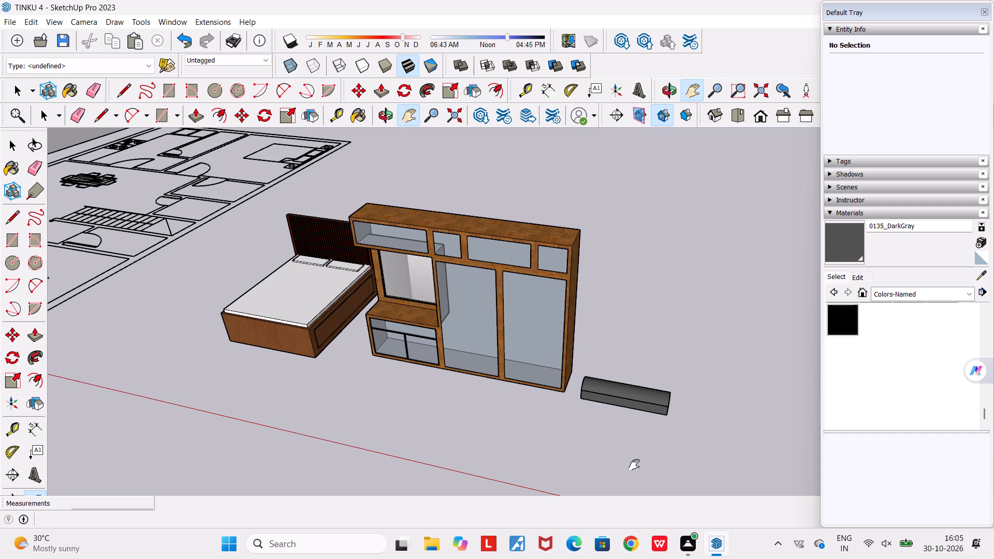
pyautogui.click(634, 465)
pyautogui.click(634, 465)
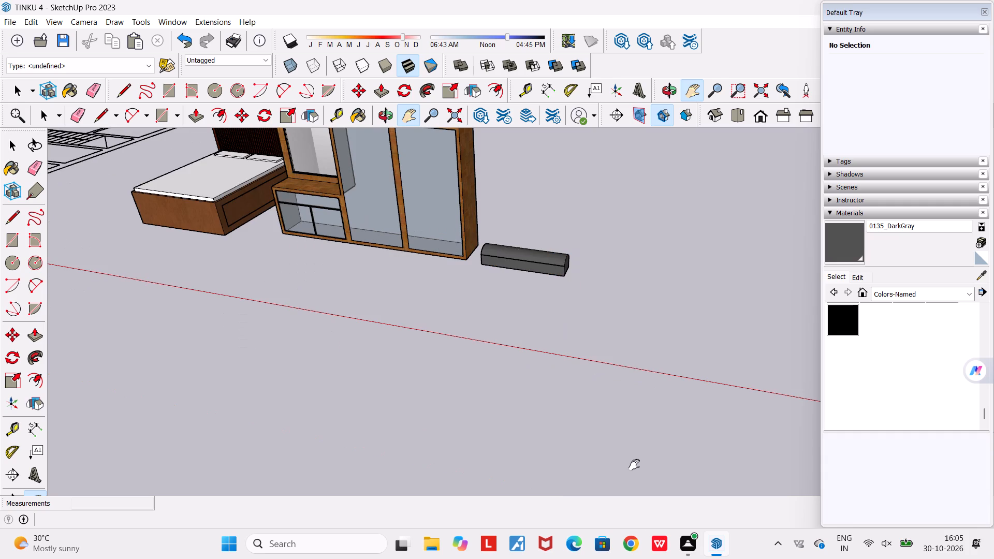
pyautogui.click(634, 465)
pyautogui.scroll(-5, 637, 470)
pyautogui.moveTo(632, 469); pyautogui.dragTo(778, 558)
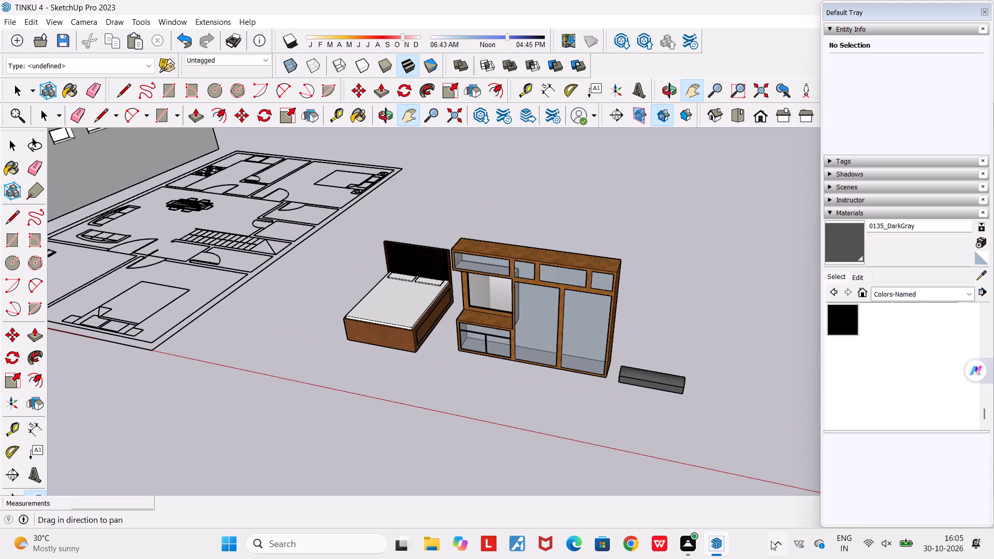
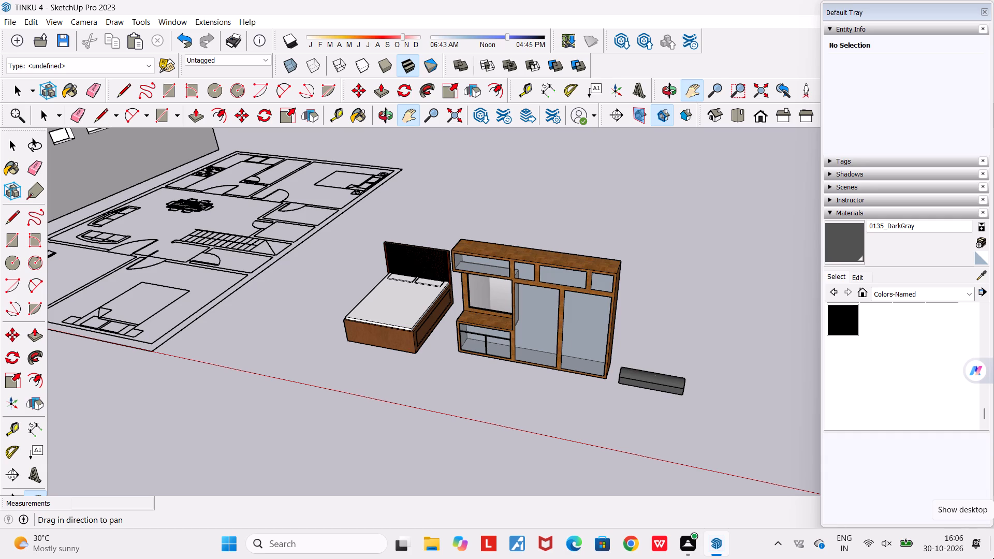
# Examine the front of the wardrobe and air conditioner copies, and the side of the bed copy, close up.
pyautogui.scroll(-3, 504, 366)
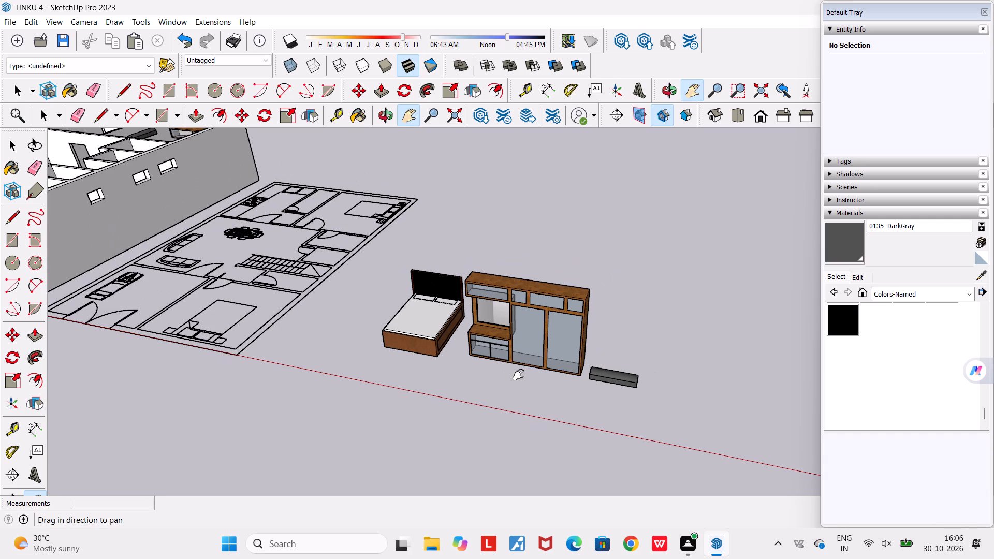
pyautogui.scroll(5, 646, 332)
pyautogui.moveTo(616, 316); pyautogui.dragTo(614, 315, button='middle')
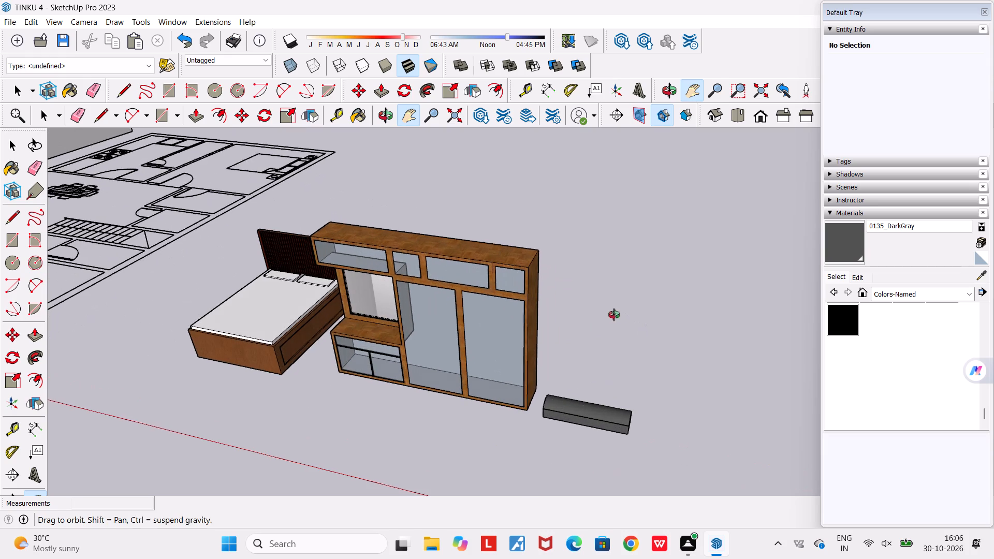
pyautogui.moveTo(614, 315); pyautogui.dragTo(711, 277, button='middle')
pyautogui.scroll(3, 578, 421)
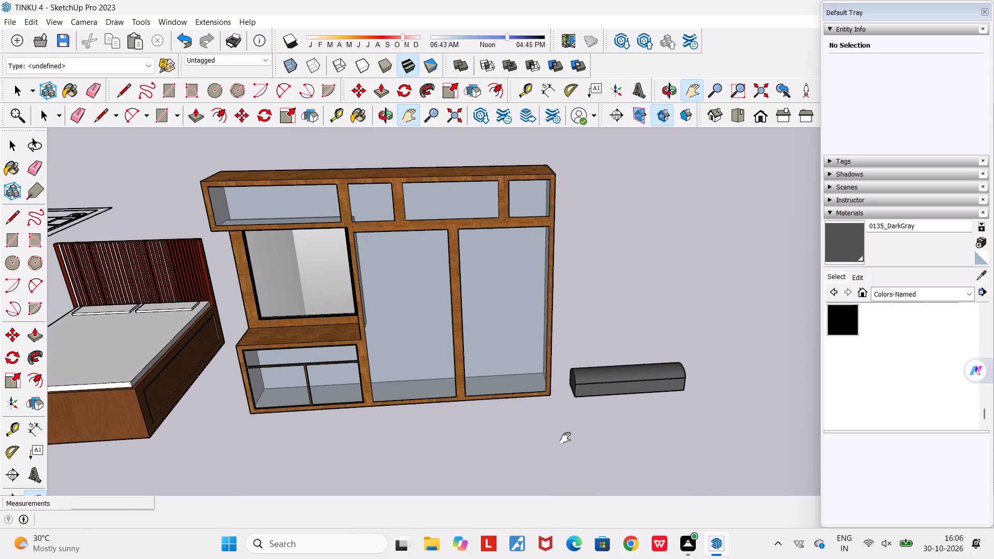
pyautogui.moveTo(565, 437); pyautogui.dragTo(645, 384, button='middle')
pyautogui.scroll(-9, 645, 384)
pyautogui.moveTo(567, 453); pyautogui.dragTo(643, 445, button='middle')
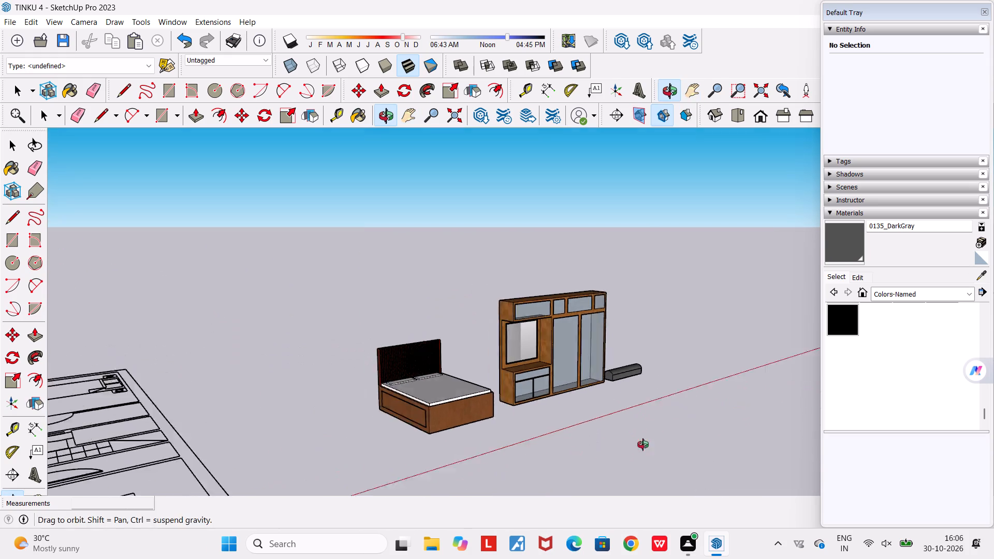
pyautogui.moveTo(643, 445); pyautogui.dragTo(684, 458, button='middle')
pyautogui.scroll(-1, 684, 458)
pyautogui.scroll(10, 491, 429)
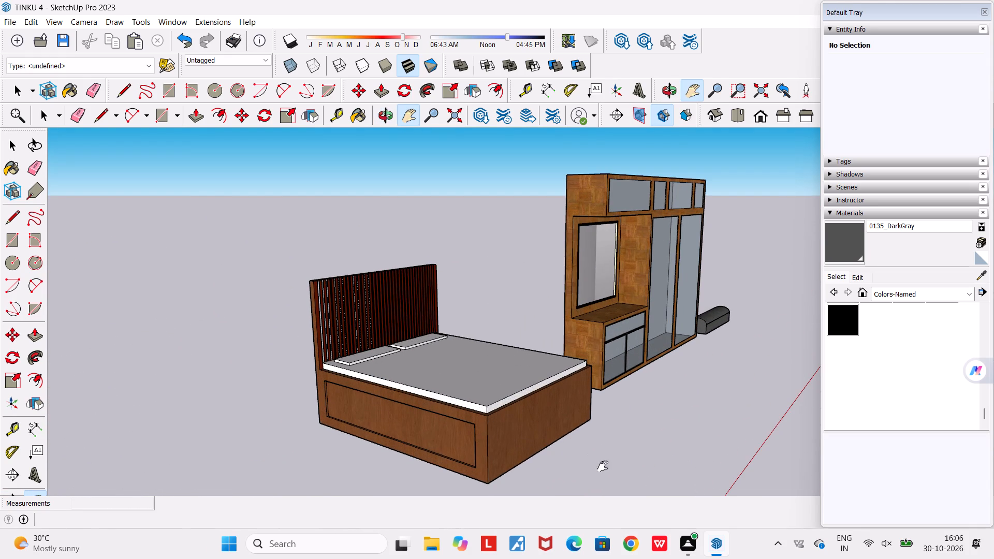
# Inspect the bed, wardrobe and air conditioner copies from low, near ground-level angles on both sides.
pyautogui.moveTo(603, 466); pyautogui.dragTo(398, 488, button='middle')
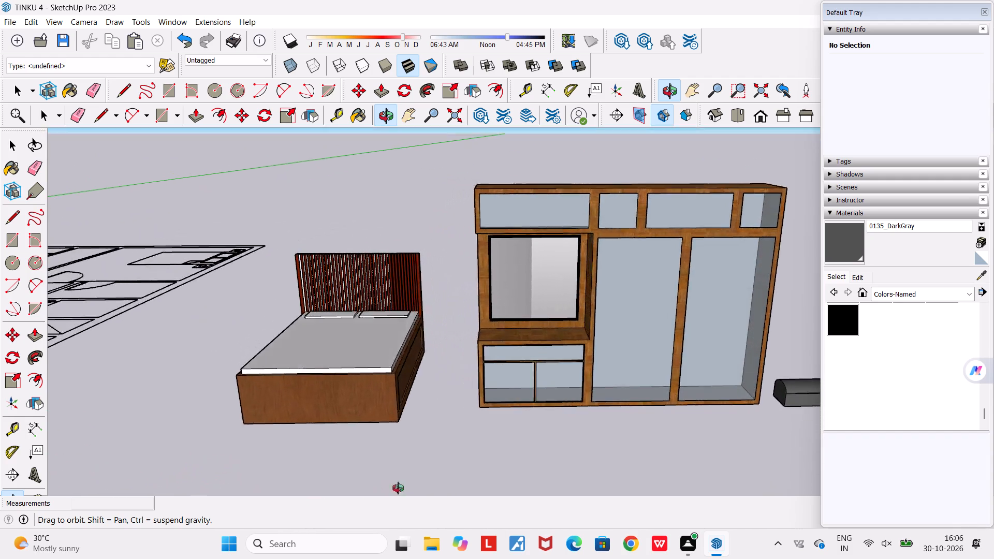
pyautogui.moveTo(398, 488); pyautogui.dragTo(581, 438, button='middle')
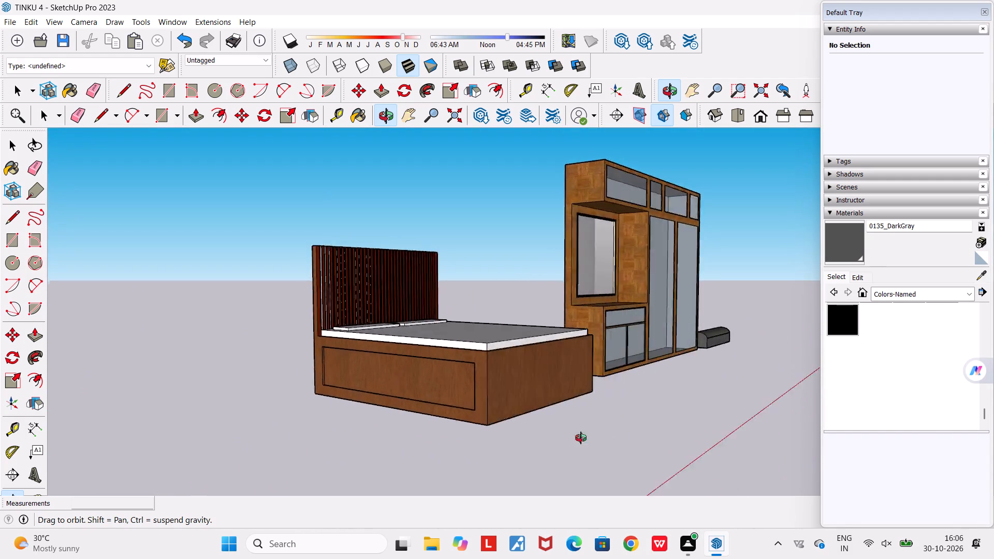
pyautogui.moveTo(581, 438); pyautogui.dragTo(279, 404, button='middle')
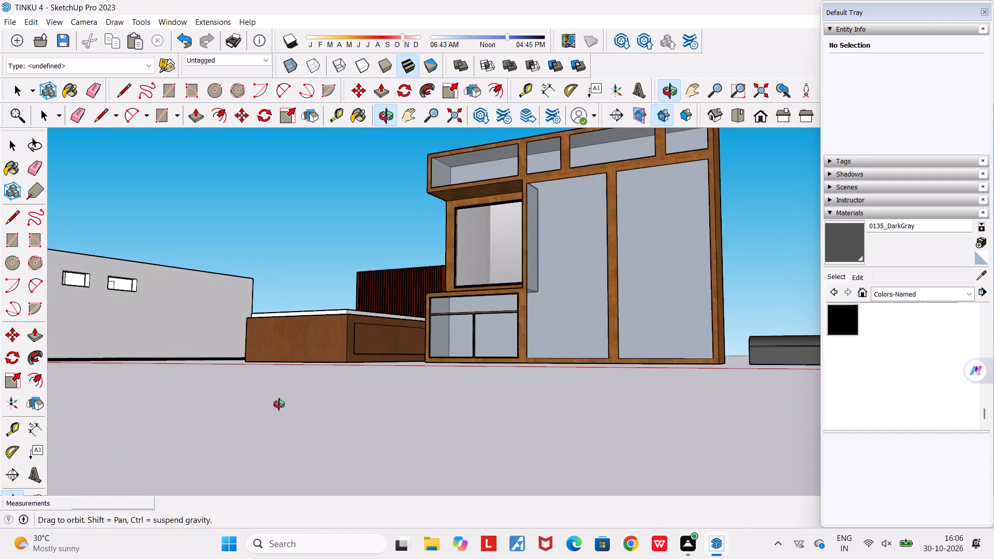
pyautogui.moveTo(279, 404); pyautogui.dragTo(277, 404, button='middle')
pyautogui.scroll(-5, 277, 404)
pyautogui.moveTo(360, 411); pyautogui.dragTo(427, 444, button='middle')
pyautogui.scroll(3, 427, 445)
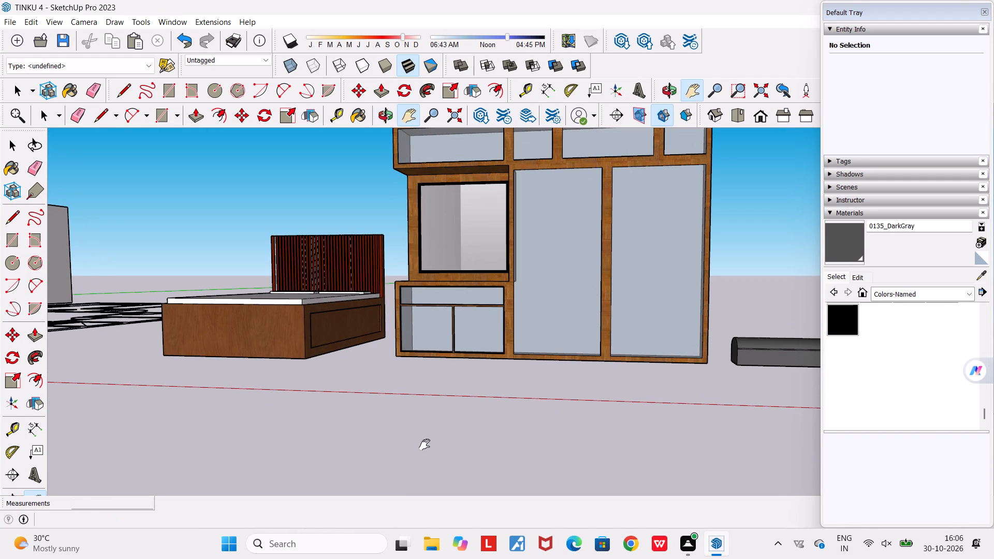
pyautogui.scroll(4, 438, 337)
pyautogui.scroll(-5, 438, 337)
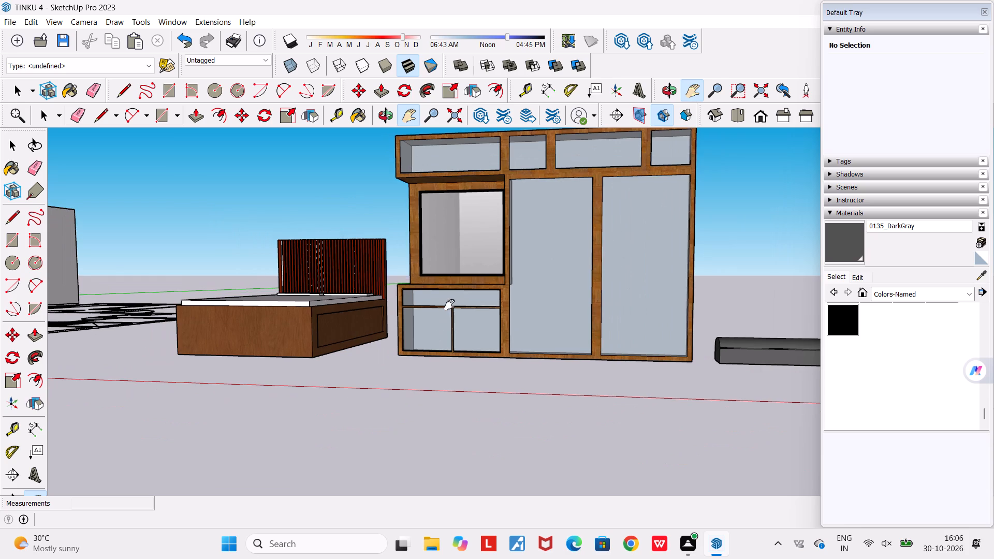
pyautogui.moveTo(449, 305); pyautogui.dragTo(273, 335, button='middle')
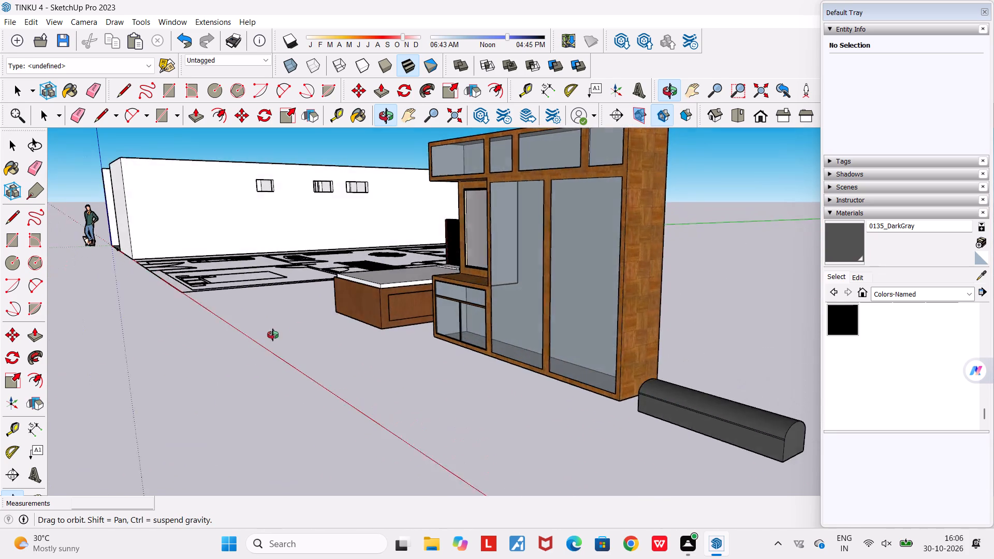
pyautogui.moveTo(273, 335); pyautogui.dragTo(276, 335, button='middle')
# Review the row of furniture copies against the house model and floor plan, from behind and from the front.
pyautogui.scroll(-9, 275, 335)
pyautogui.moveTo(397, 384); pyautogui.dragTo(239, 389, button='middle')
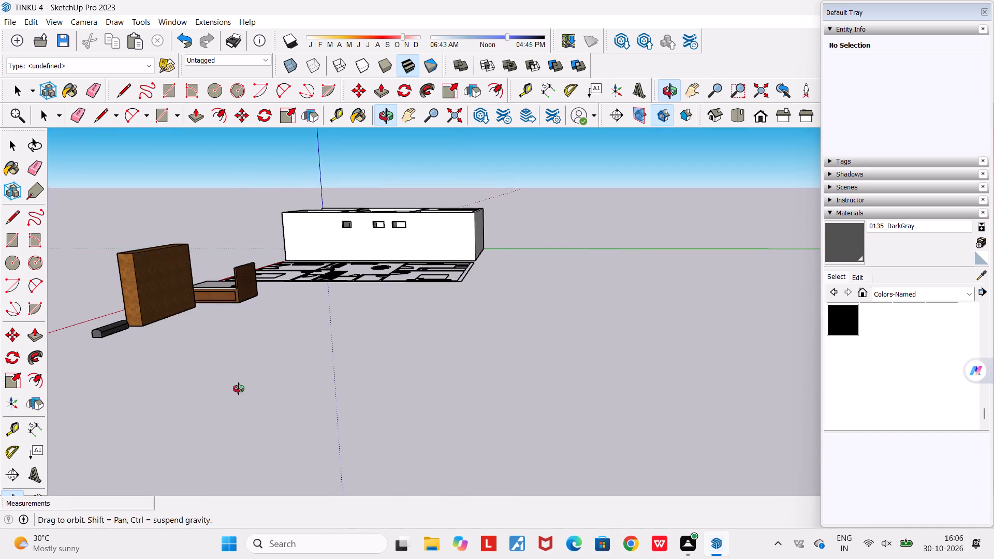
pyautogui.moveTo(239, 389); pyautogui.dragTo(498, 433, button='middle')
pyautogui.scroll(-5, 498, 433)
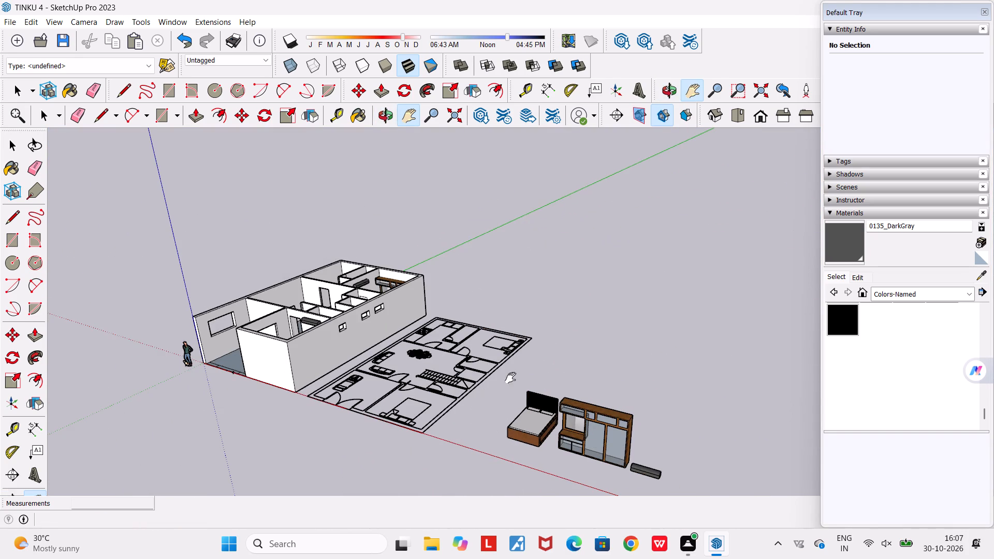
pyautogui.moveTo(548, 376); pyautogui.dragTo(401, 293)
pyautogui.moveTo(538, 458); pyautogui.dragTo(581, 446, button='middle')
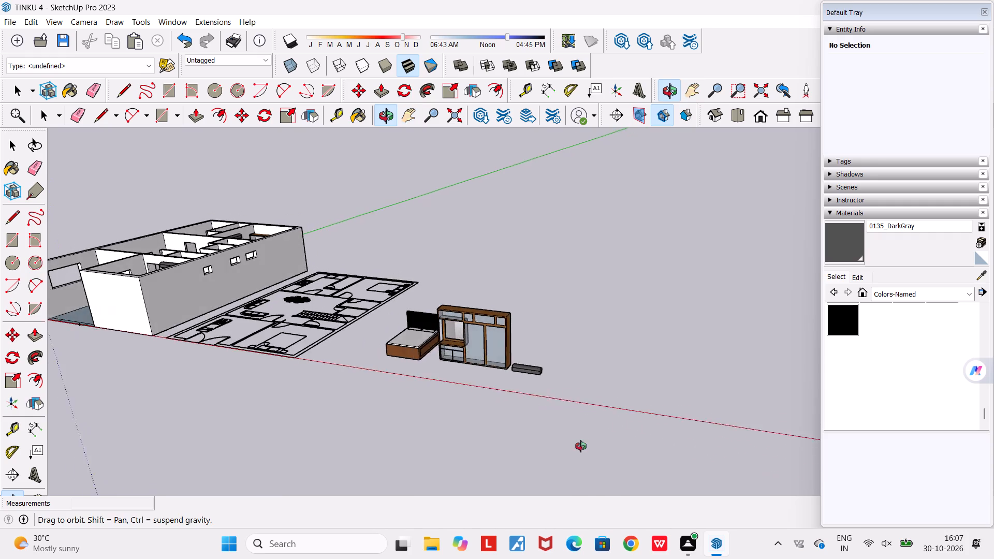
pyautogui.moveTo(581, 446); pyautogui.dragTo(596, 451, button='middle')
pyautogui.scroll(4, 440, 357)
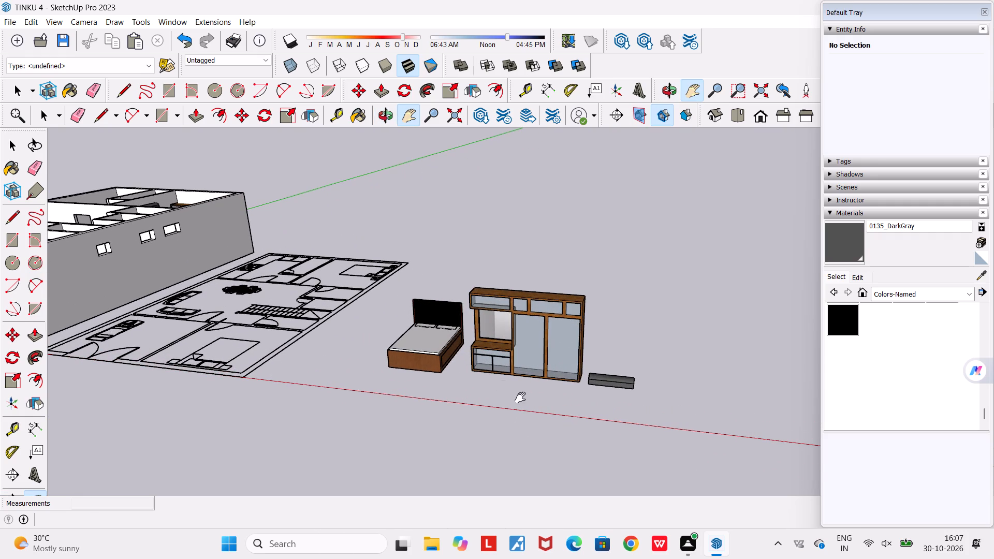
pyautogui.moveTo(528, 399); pyautogui.dragTo(604, 403, button='middle')
pyautogui.scroll(5, 717, 357)
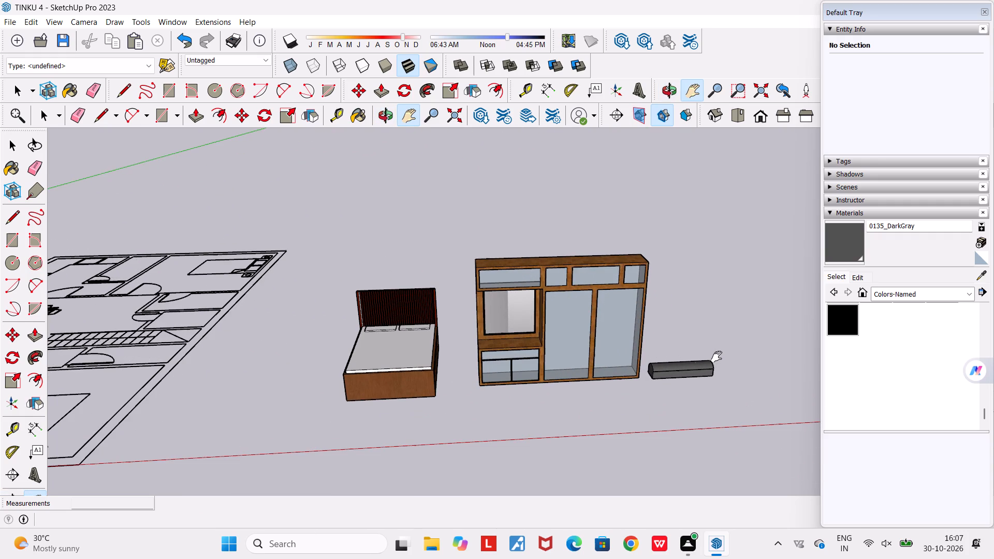
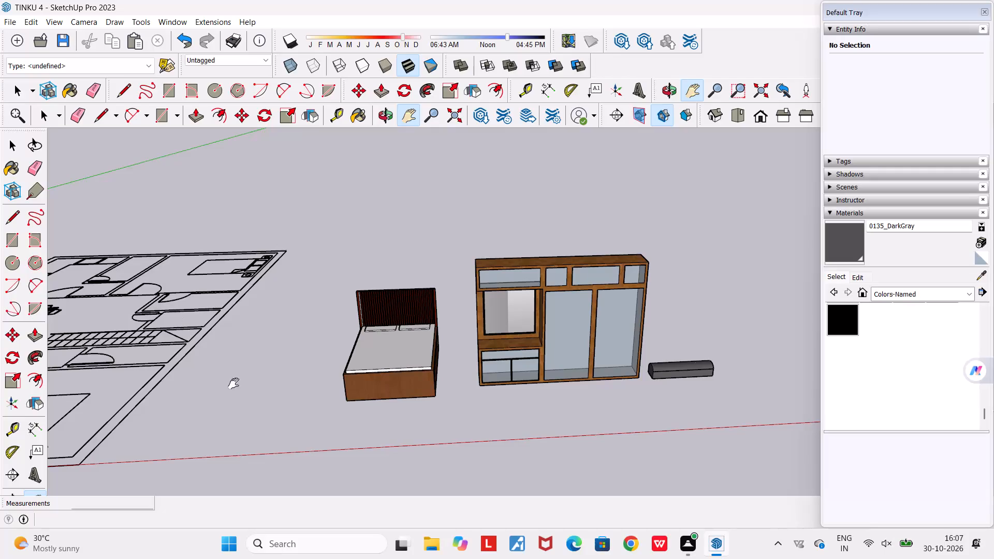
# Move the wardrobe copy a short distance towards the bed copy, widening its gap from the air conditioner.
pyautogui.scroll(-4, 404, 352)
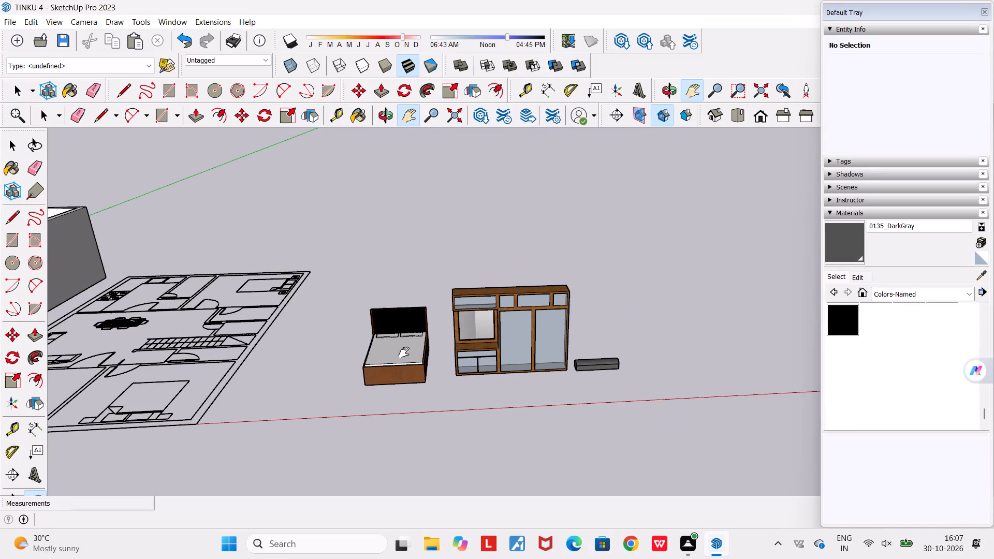
pyautogui.moveTo(538, 385); pyautogui.dragTo(690, 381, button='middle')
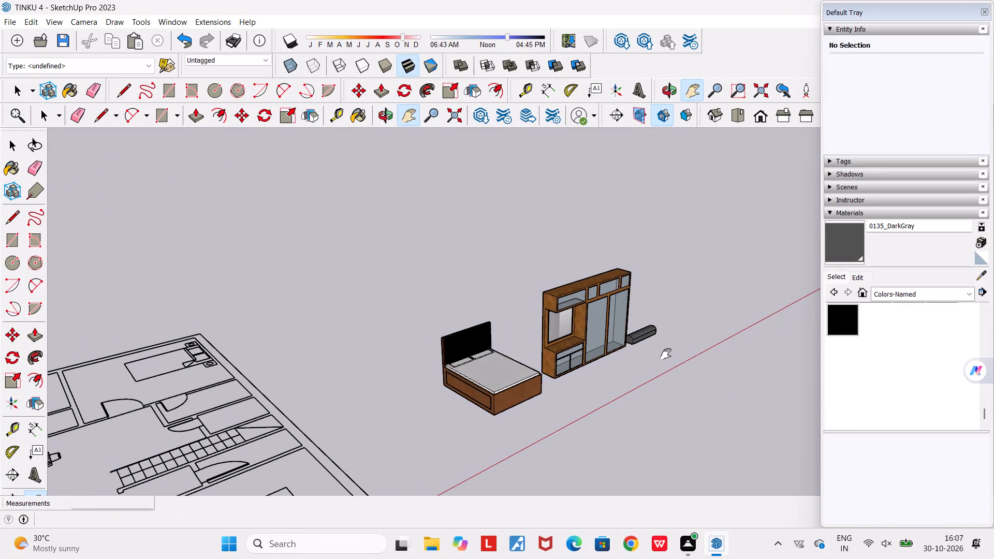
pyautogui.scroll(6, 664, 353)
pyautogui.scroll(4, 606, 373)
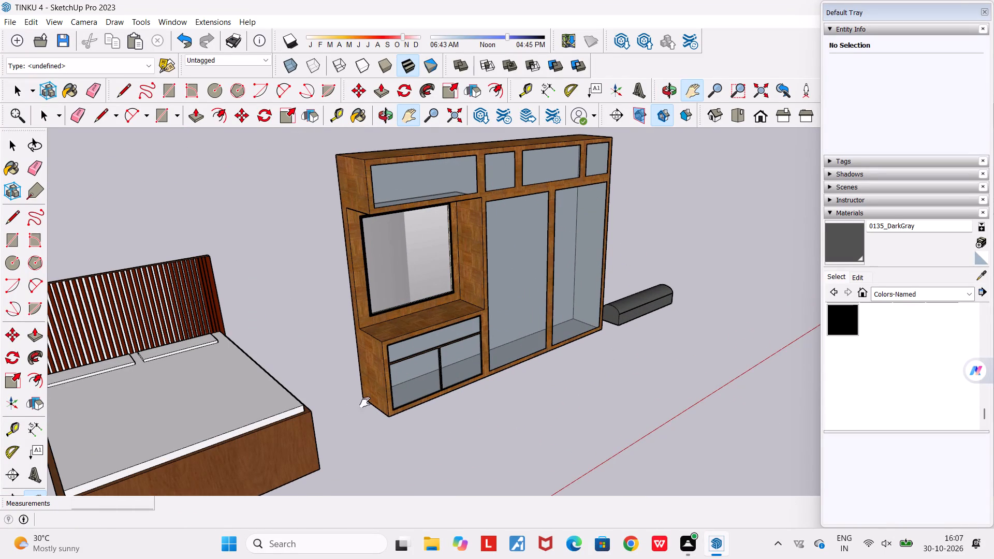
pyautogui.press('space')
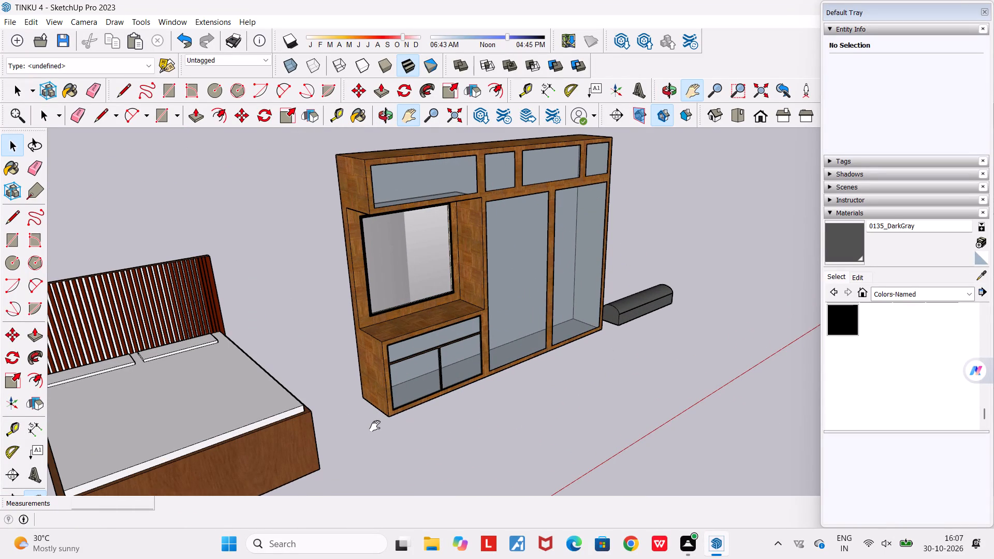
pyautogui.press('space')
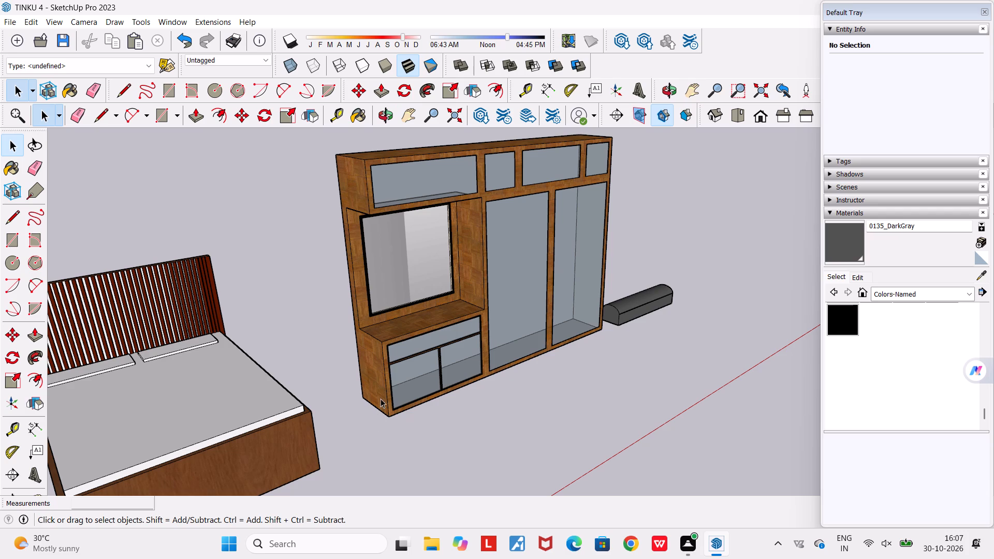
pyautogui.click(390, 401)
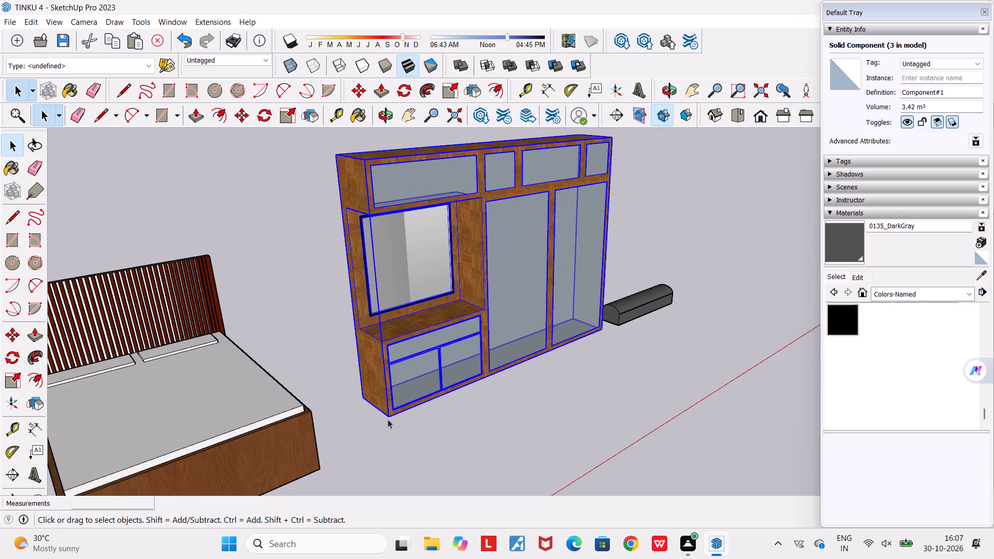
pyautogui.scroll(1, 388, 419)
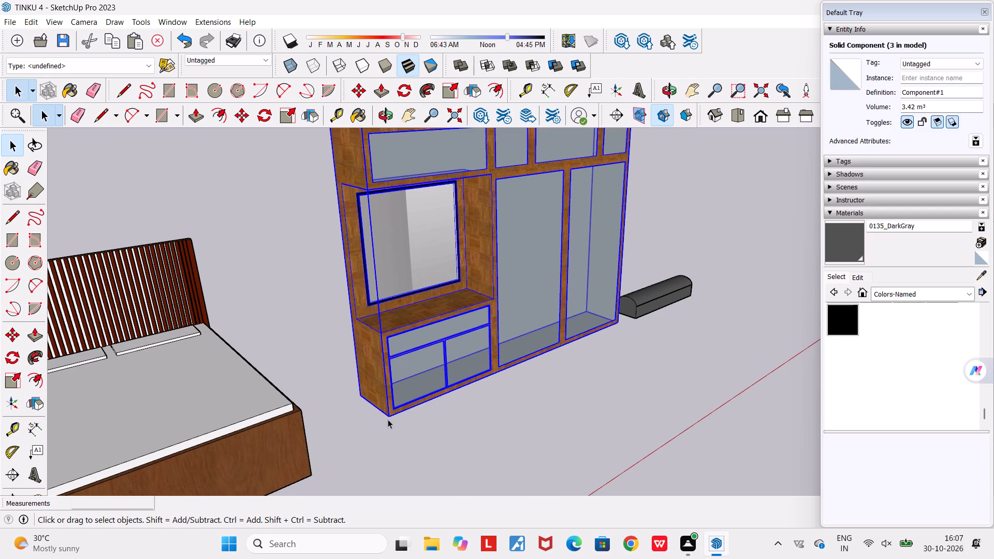
pyautogui.press('m')
pyautogui.press('Return')
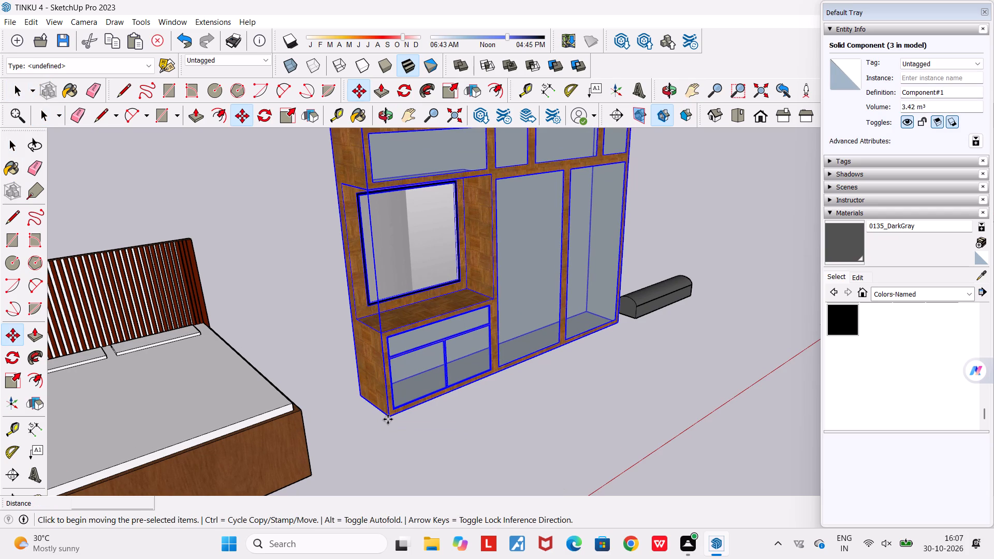
pyautogui.click(386, 418)
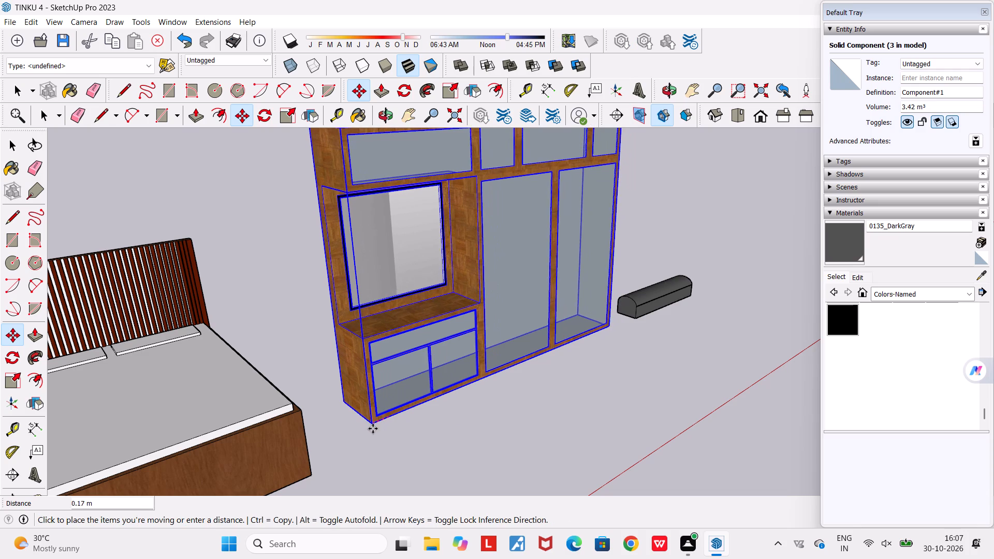
pyautogui.click(362, 430)
pyautogui.scroll(-6, 388, 424)
pyautogui.moveTo(398, 452); pyautogui.dragTo(373, 448, button='middle')
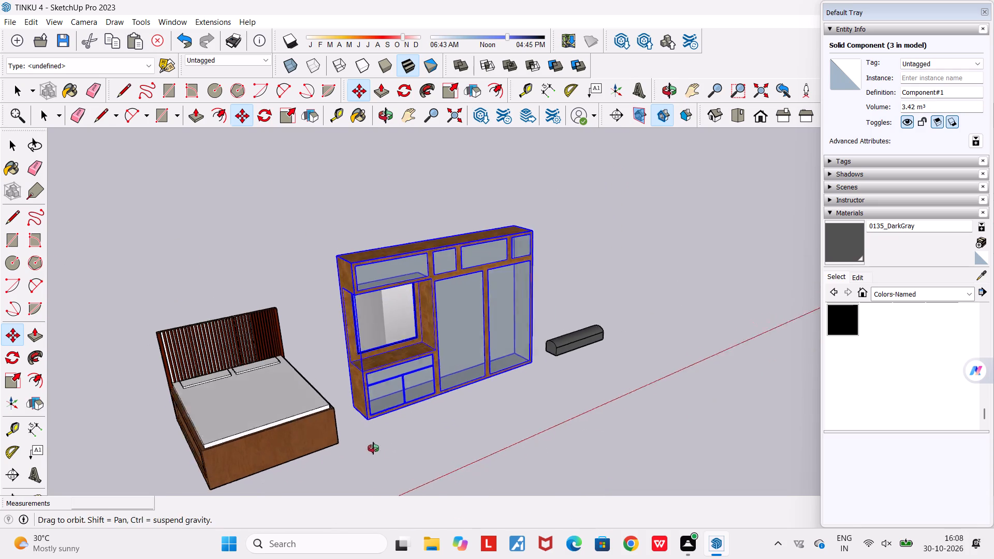
pyautogui.moveTo(373, 448); pyautogui.dragTo(291, 446, button='middle')
pyautogui.scroll(-5, 291, 446)
pyautogui.press('space')
pyautogui.press('space')
pyautogui.press('space')
pyautogui.press('space')
pyautogui.press('space')
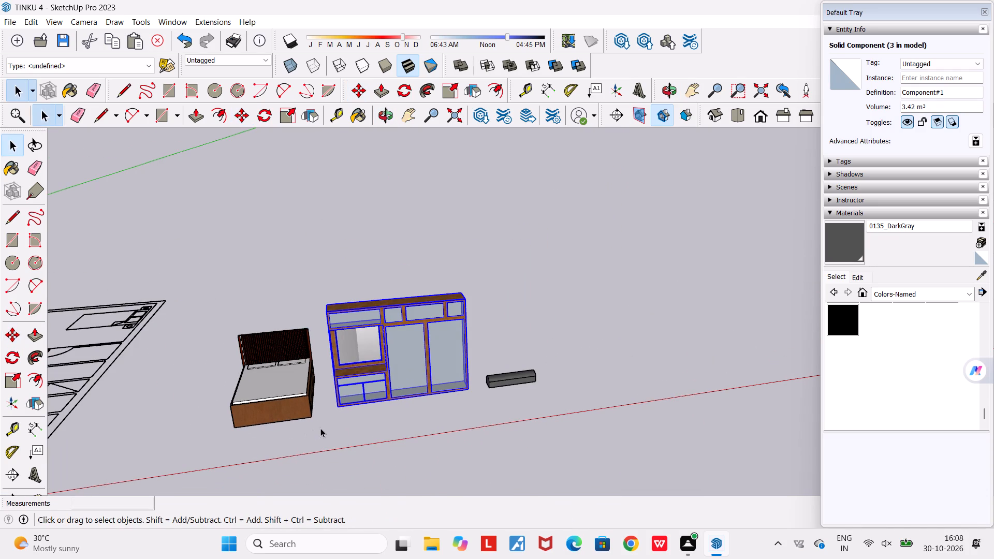
pyautogui.click(320, 428)
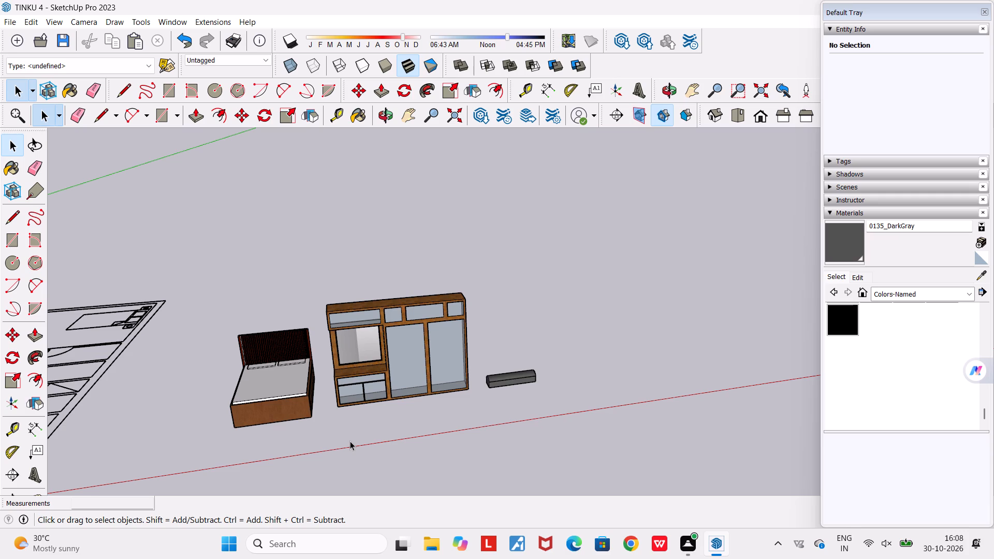
# Examine the wardrobe and air conditioner copies close up, from the front around to their end side.
pyautogui.scroll(3, 366, 409)
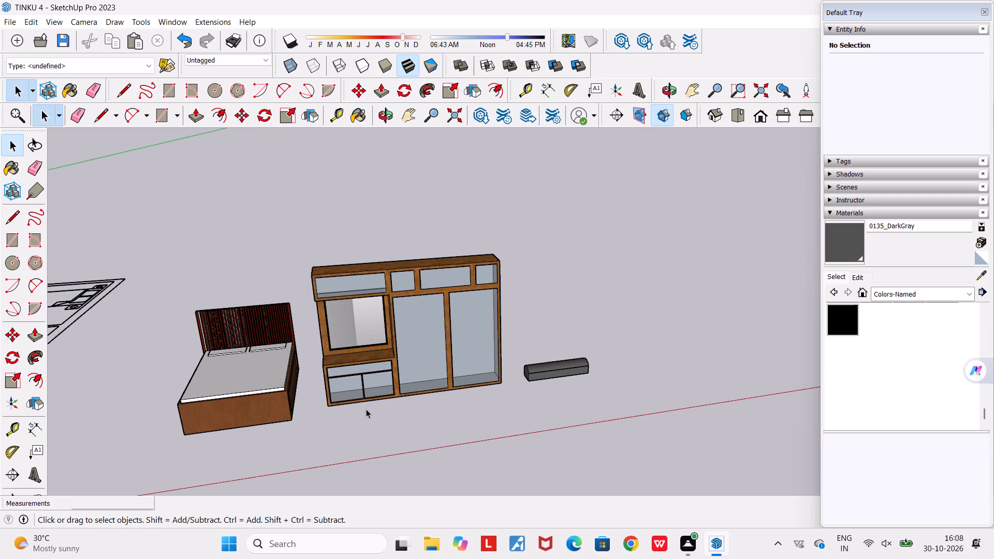
pyautogui.moveTo(324, 415); pyautogui.dragTo(254, 375, button='middle')
pyautogui.scroll(4, 361, 411)
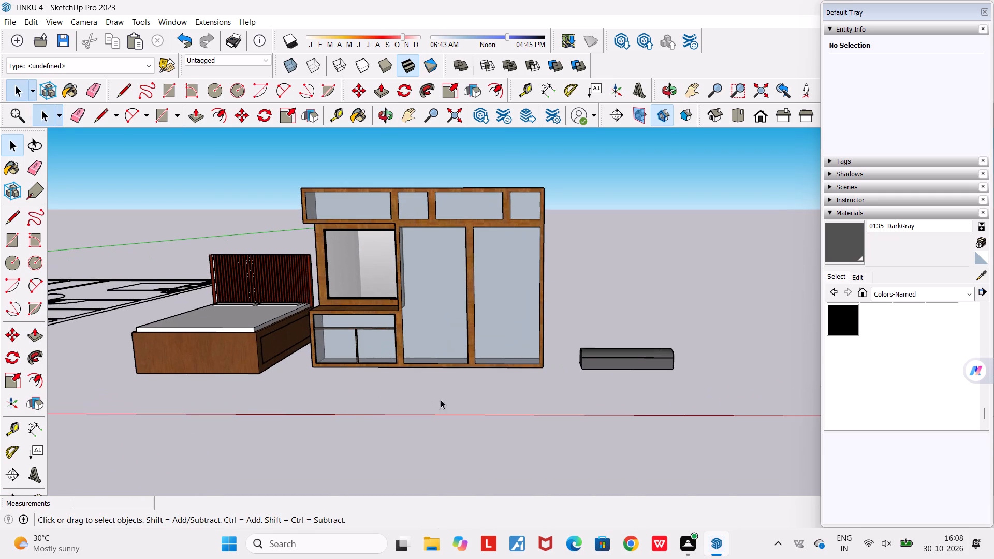
pyautogui.moveTo(440, 404); pyautogui.dragTo(296, 424, button='middle')
pyautogui.scroll(3, 516, 365)
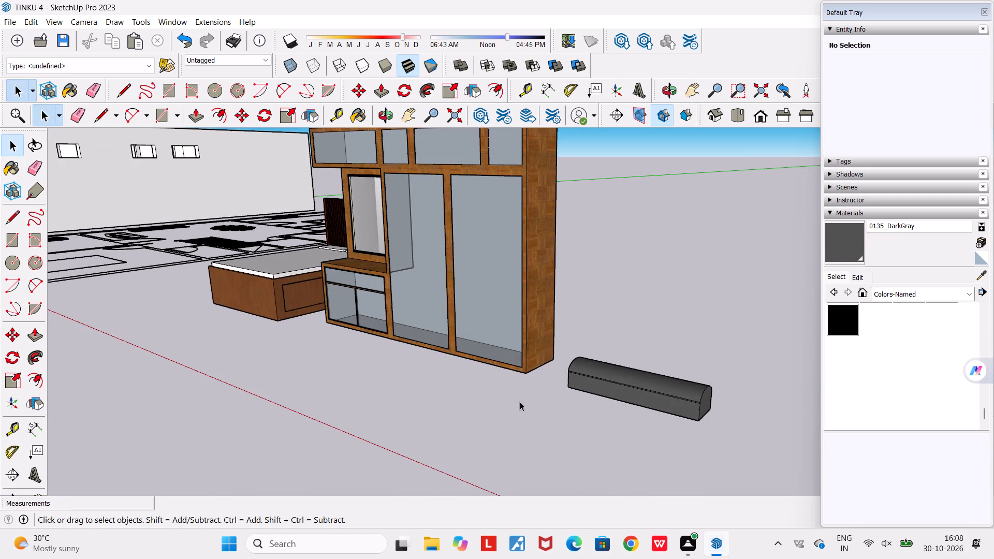
pyautogui.moveTo(521, 402); pyautogui.dragTo(411, 406, button='middle')
pyautogui.scroll(3, 455, 401)
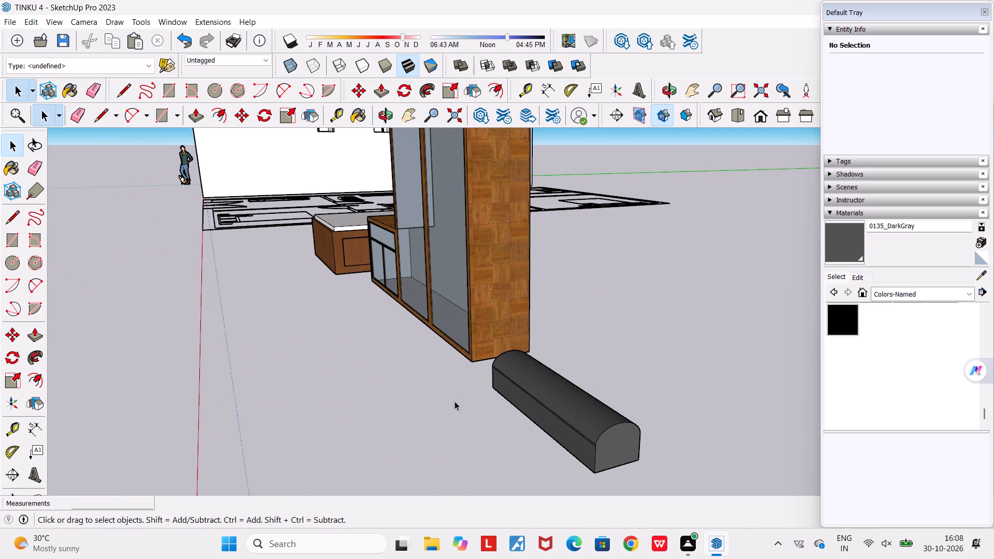
pyautogui.scroll(1, 455, 401)
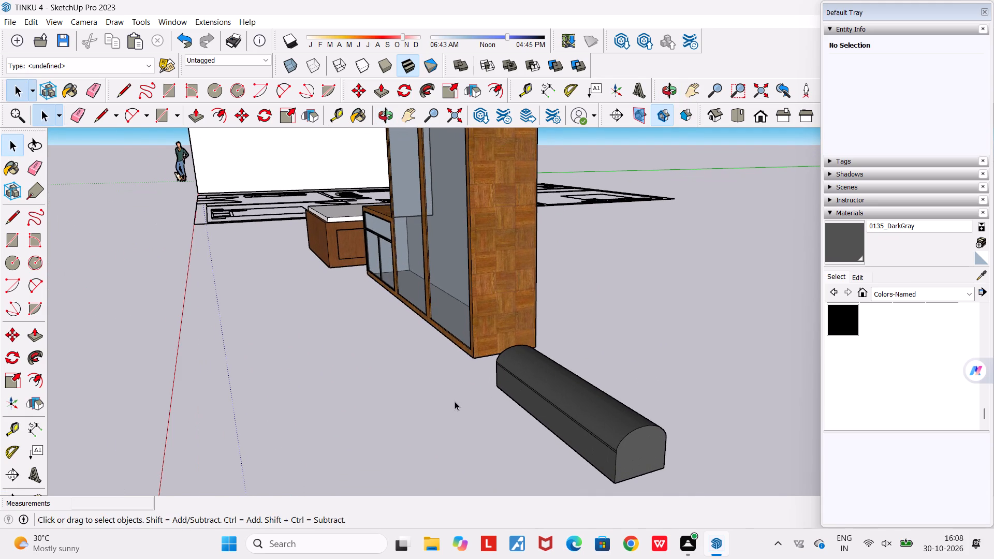
pyautogui.moveTo(455, 401); pyautogui.dragTo(341, 399, button='middle')
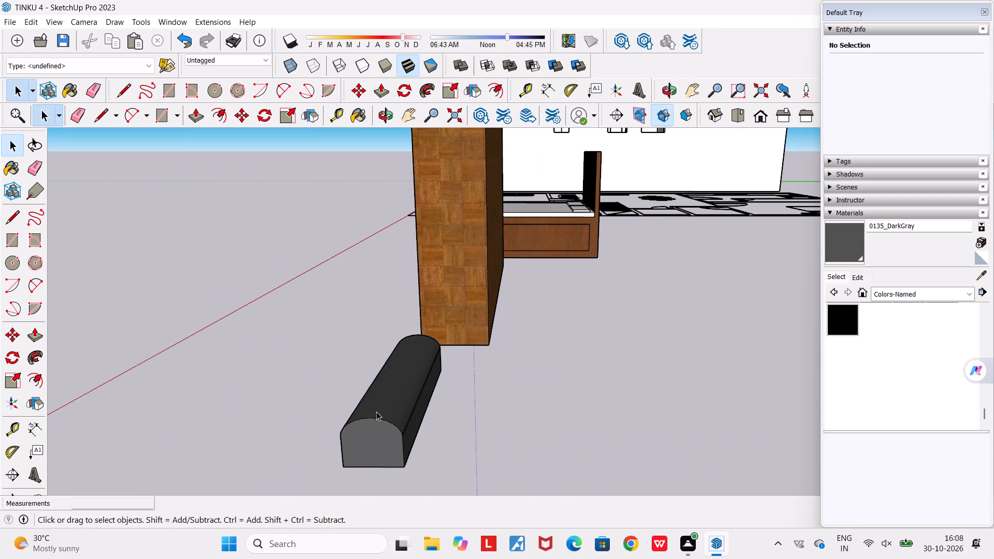
pyautogui.moveTo(469, 412); pyautogui.dragTo(441, 402, button='middle')
# Review the furniture row against the house model and floor plan from behind and from the air conditioner end.
pyautogui.scroll(-4, 441, 402)
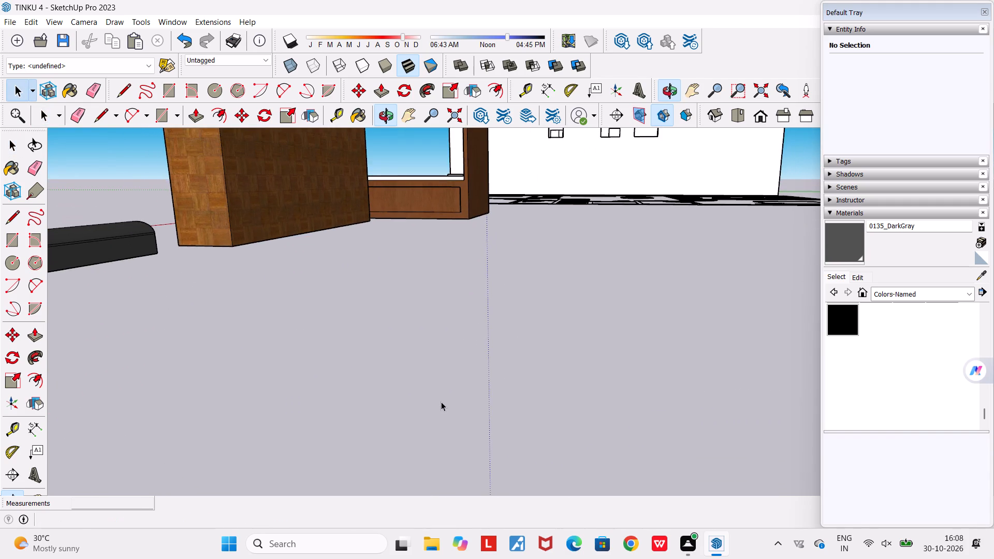
pyautogui.scroll(-5, 437, 401)
pyautogui.moveTo(301, 399); pyautogui.dragTo(309, 420, button='middle')
pyautogui.scroll(-3, 309, 420)
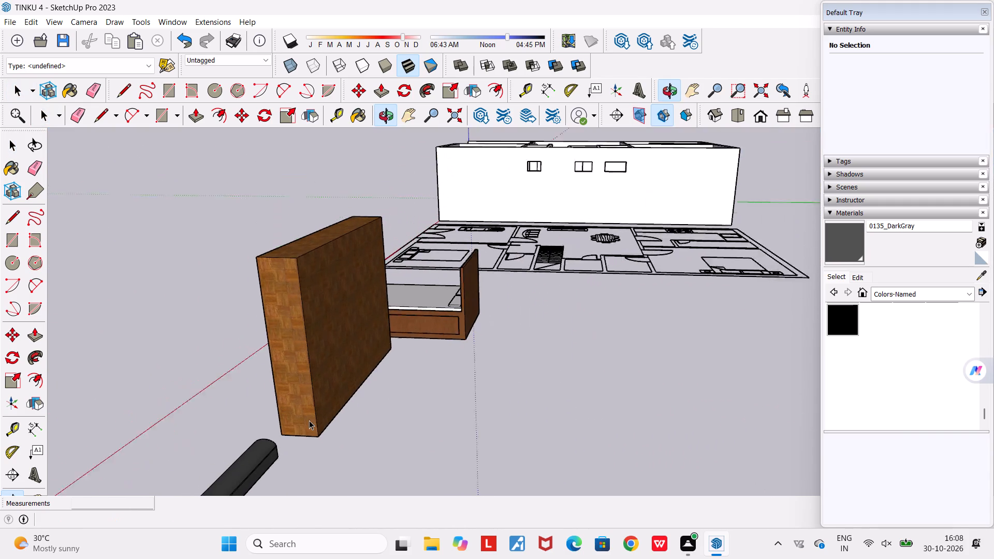
pyautogui.scroll(-2, 309, 420)
pyautogui.moveTo(360, 448); pyautogui.dragTo(445, 432, button='middle')
pyautogui.scroll(-4, 445, 432)
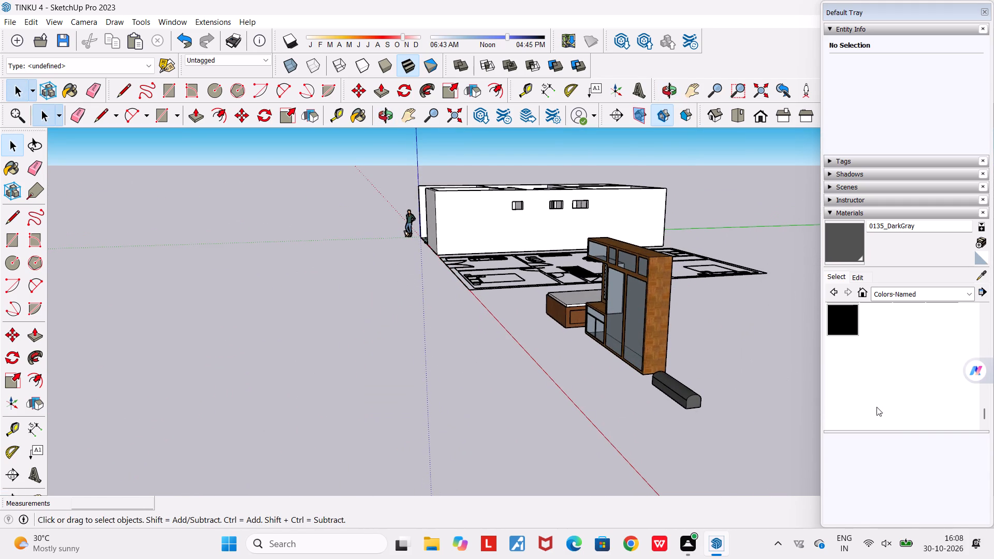
pyautogui.scroll(4, 755, 391)
pyautogui.moveTo(739, 392); pyautogui.dragTo(728, 400, button='middle')
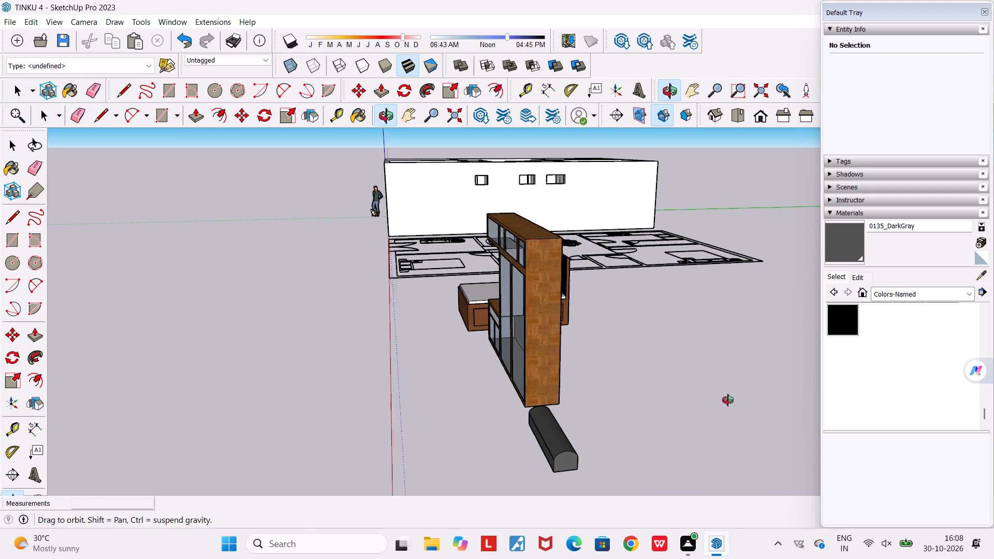
pyautogui.moveTo(728, 400); pyautogui.dragTo(733, 413, button='middle')
pyautogui.scroll(-5, 733, 413)
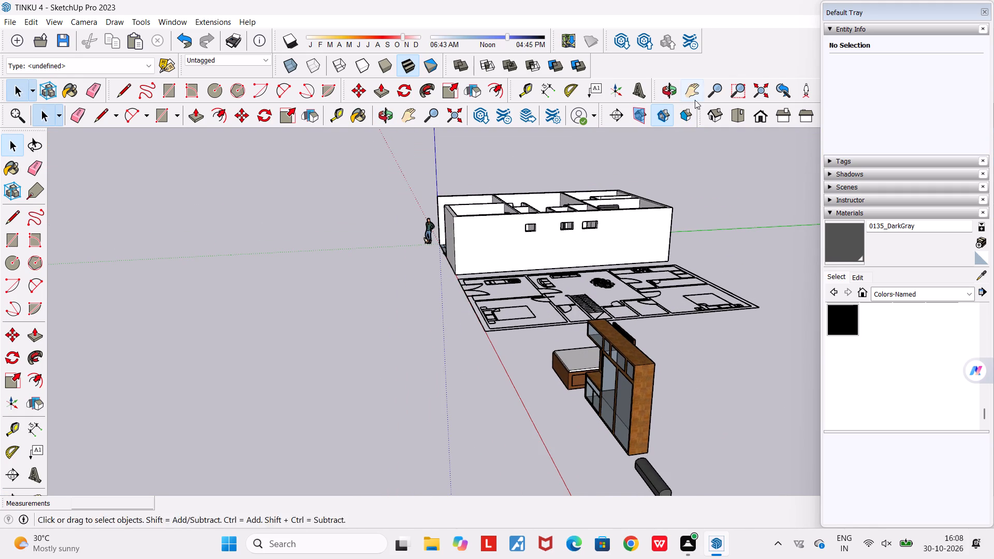
# Inspect the air conditioner copy beside the wardrobe close up from the front corner.
pyautogui.click(688, 87)
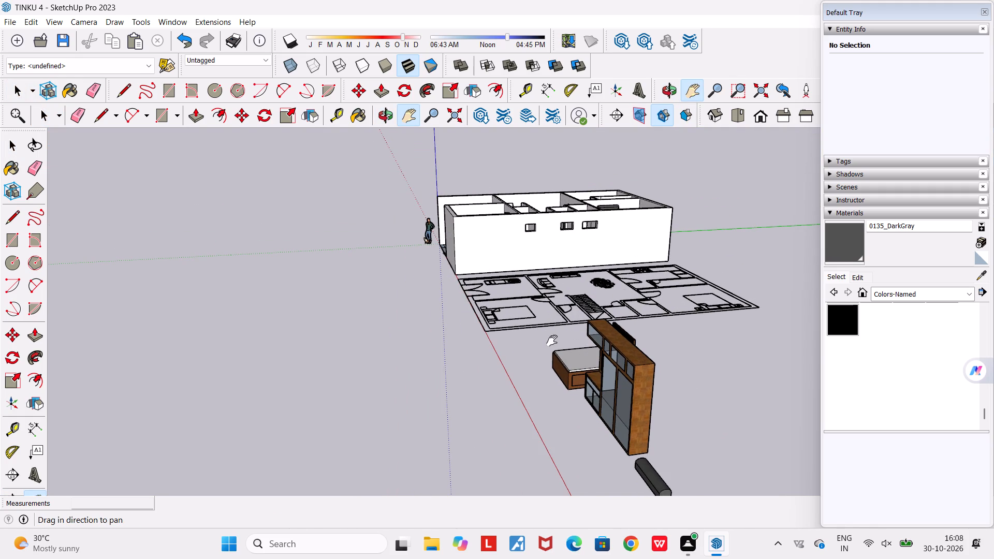
pyautogui.moveTo(551, 341); pyautogui.dragTo(335, 214)
pyautogui.moveTo(392, 334); pyautogui.dragTo(430, 329, button='middle')
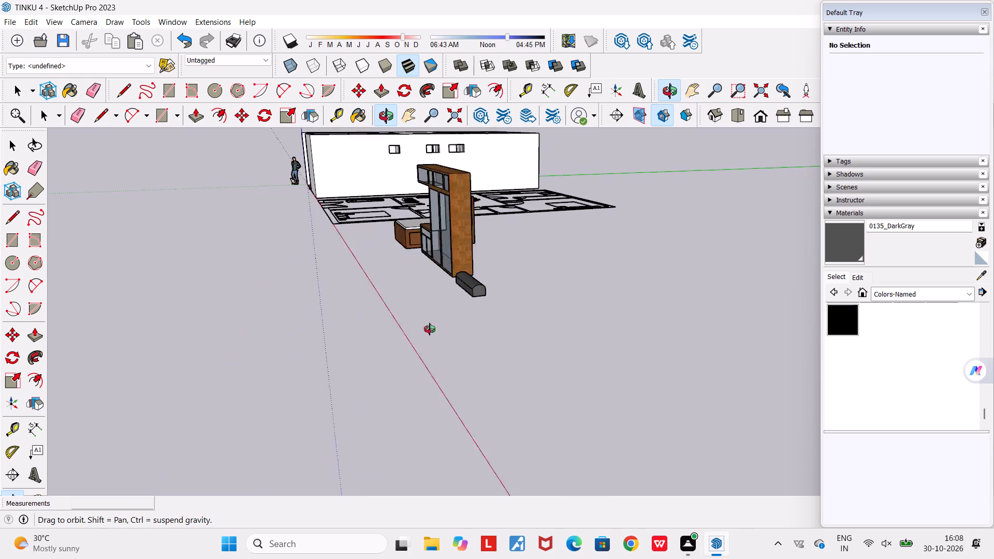
pyautogui.moveTo(430, 329); pyautogui.dragTo(510, 349, button='middle')
pyautogui.scroll(5, 790, 375)
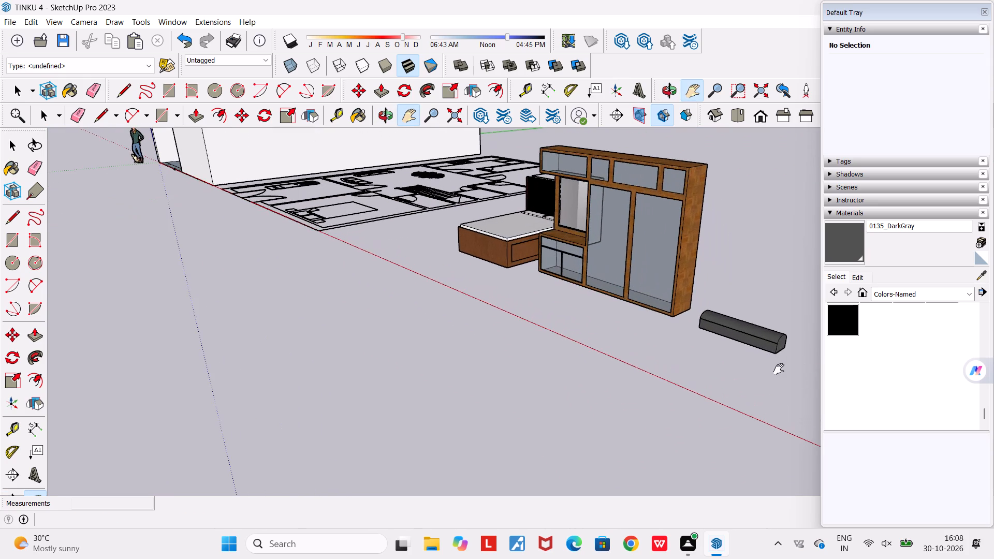
pyautogui.scroll(8, 792, 361)
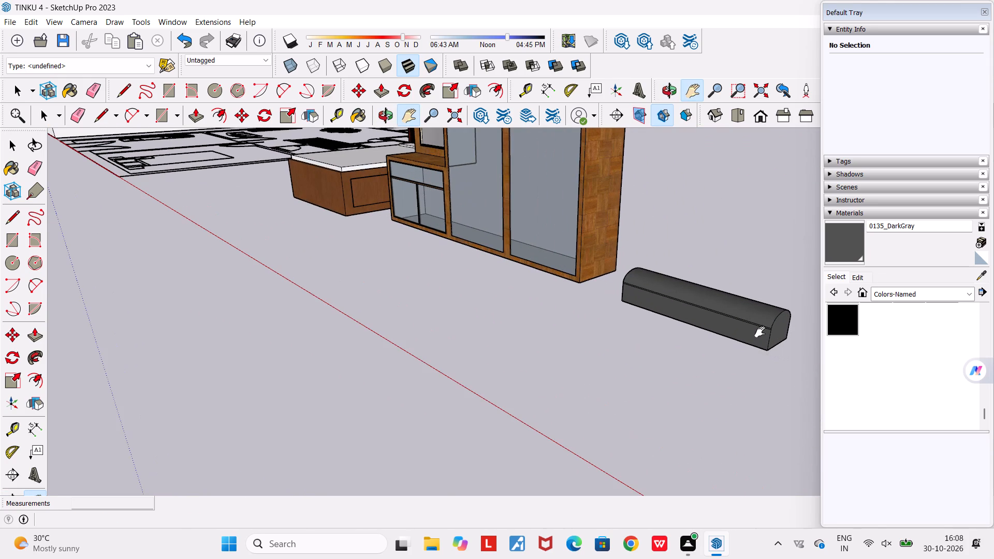
pyautogui.scroll(3, 760, 332)
pyautogui.click(722, 306)
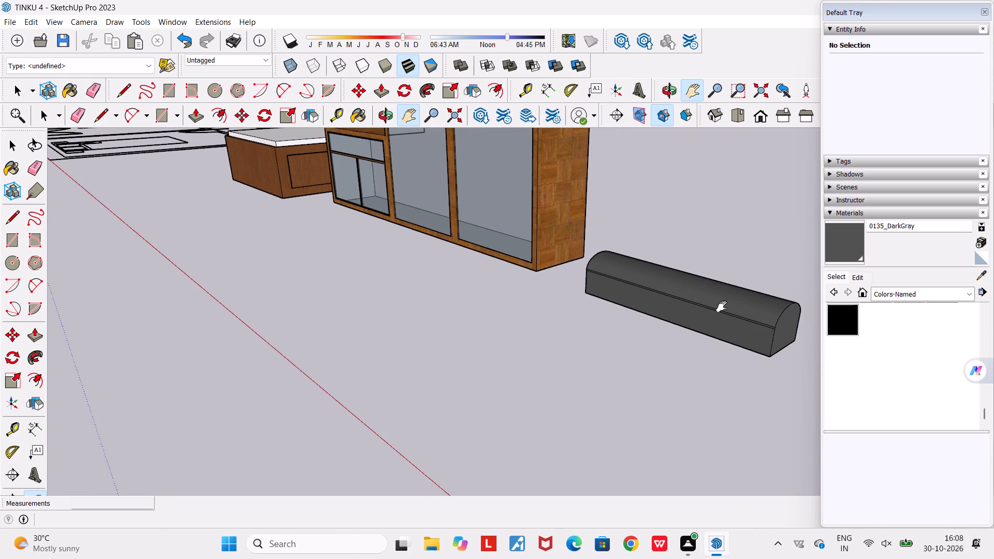
pyautogui.press('space')
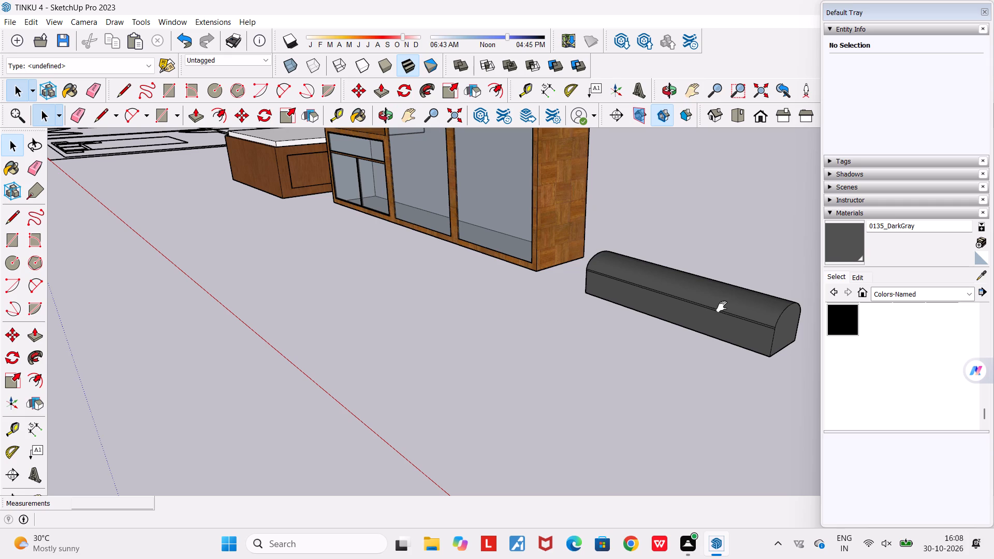
pyautogui.press('space')
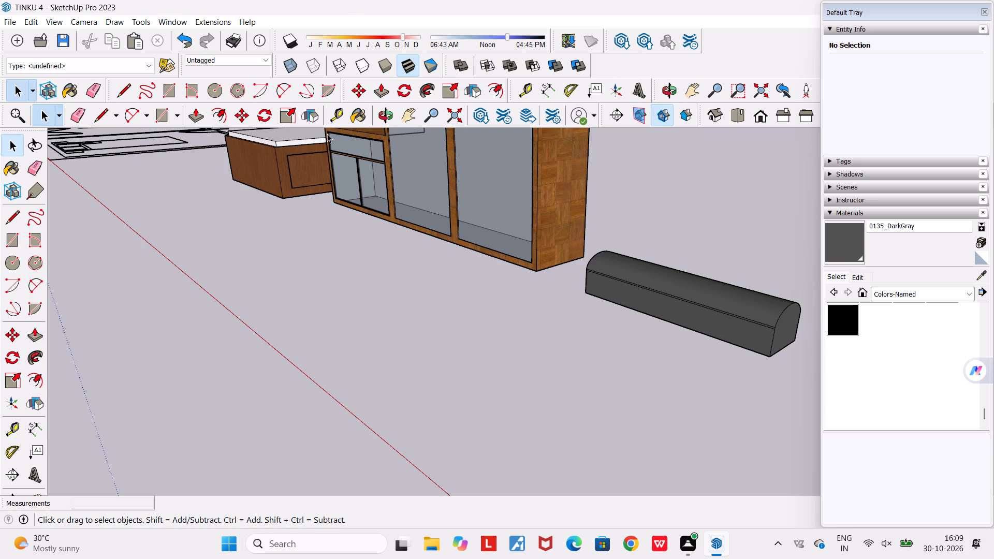
# Check the placement of the bed, wardrobe and air conditioner copies beside the floor plan, from above and from the front.
pyautogui.scroll(-4, 354, 273)
pyautogui.moveTo(351, 273); pyautogui.dragTo(406, 333, button='middle')
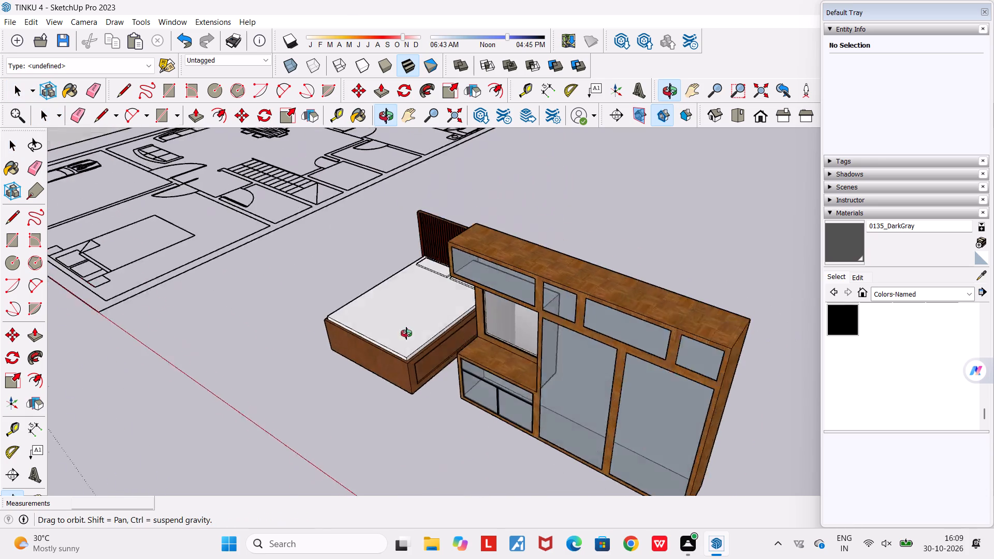
pyautogui.moveTo(406, 333); pyautogui.dragTo(356, 303, button='middle')
pyautogui.scroll(-3, 356, 303)
pyautogui.moveTo(383, 380); pyautogui.dragTo(508, 447, button='middle')
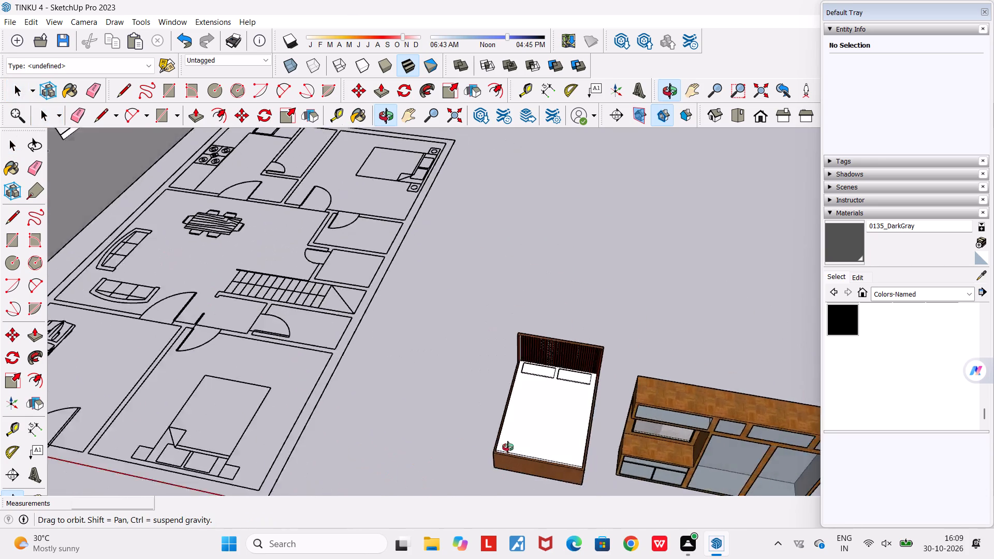
pyautogui.moveTo(508, 447); pyautogui.dragTo(459, 340, button='middle')
pyautogui.scroll(-10, 459, 340)
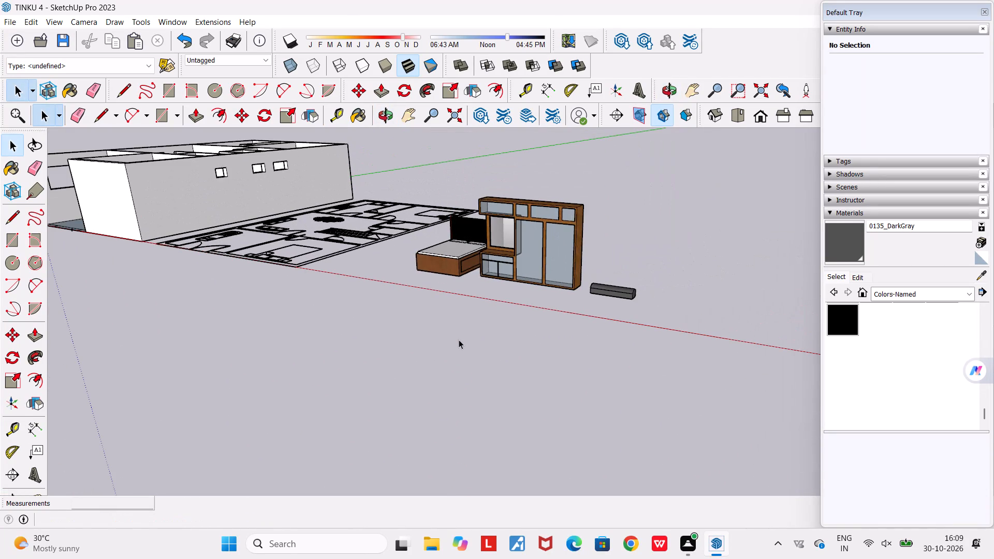
pyautogui.scroll(6, 629, 297)
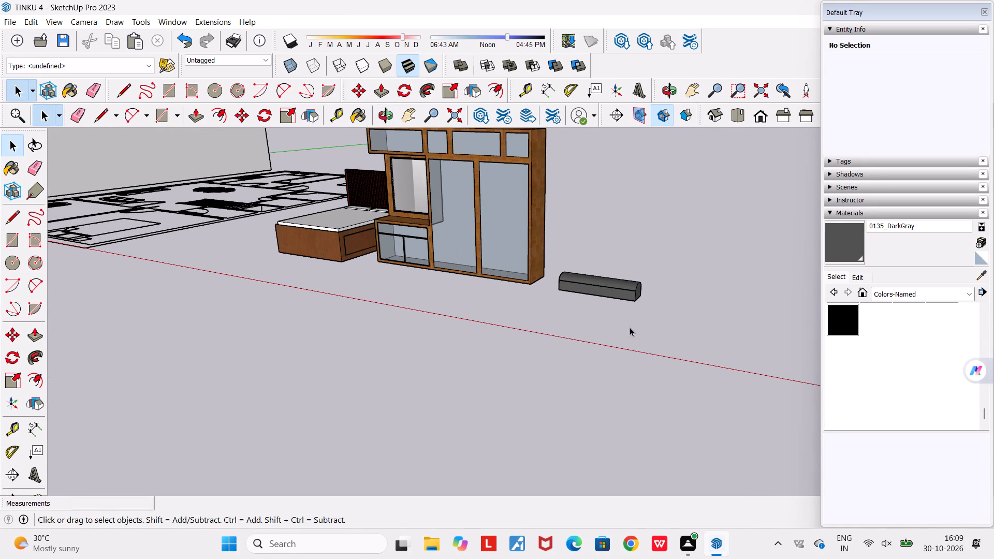
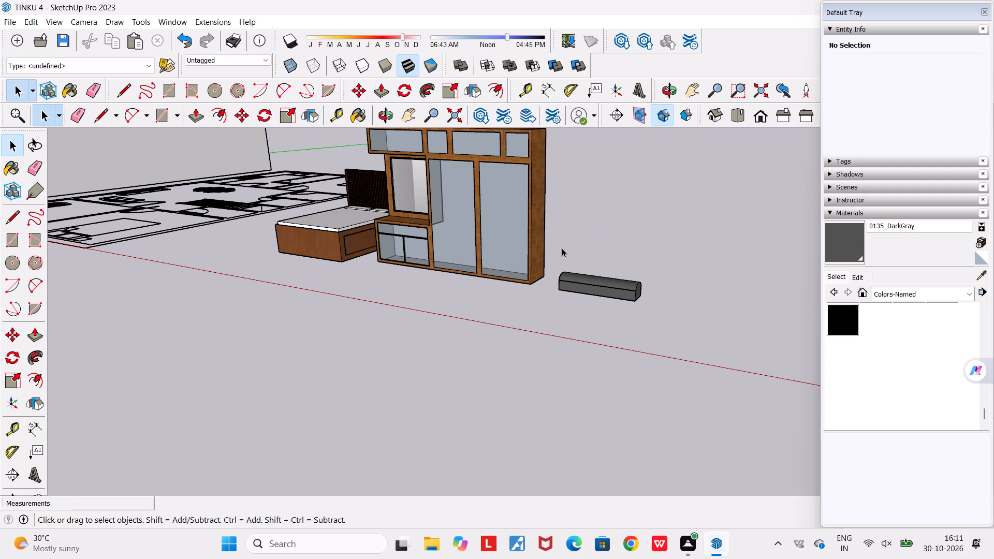
# Review the bed, wardrobe and air conditioner copies against the house model and floor plan from above and from the front.
pyautogui.scroll(-1, 562, 248)
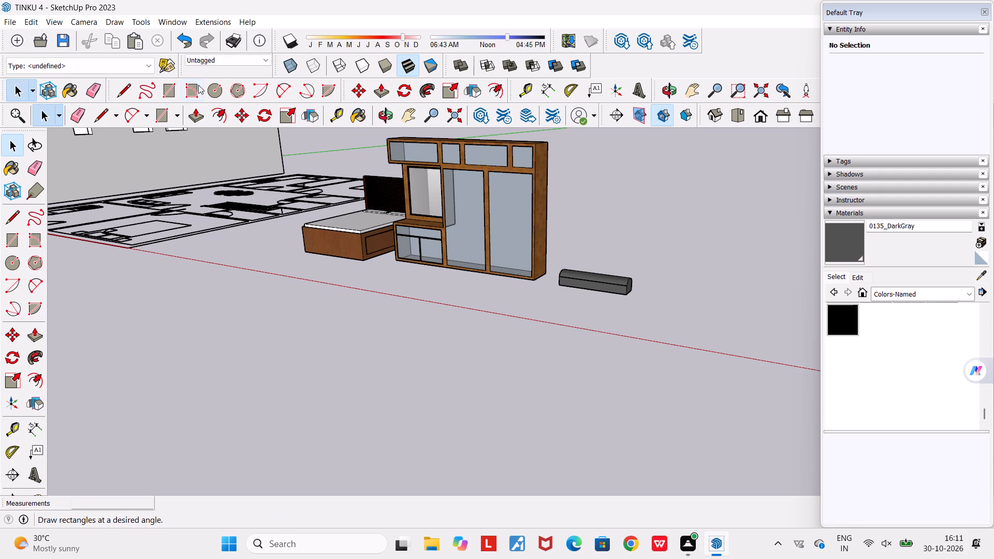
pyautogui.scroll(-4, 202, 85)
pyautogui.scroll(4, 136, 107)
pyautogui.moveTo(265, 160); pyautogui.dragTo(276, 260, button='middle')
pyautogui.scroll(-6, 276, 259)
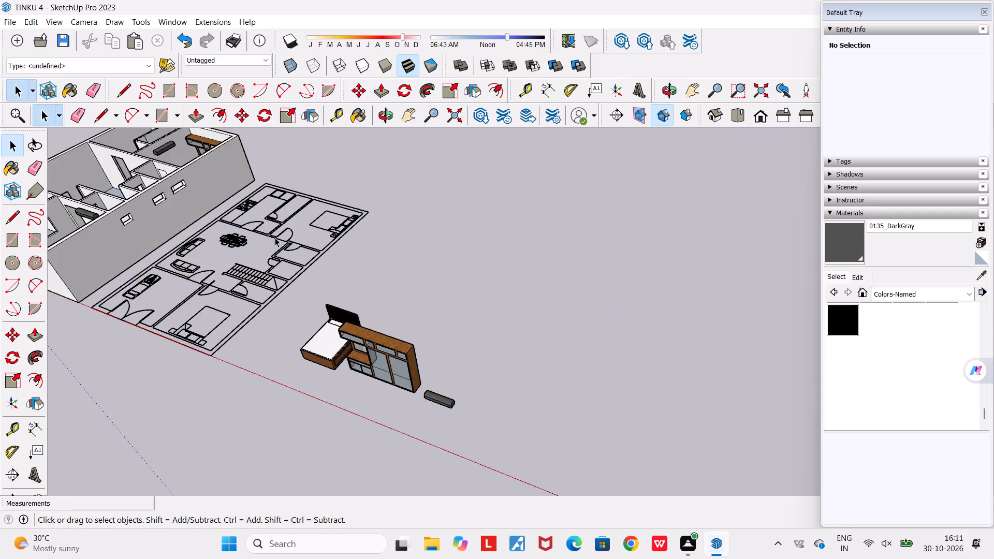
pyautogui.scroll(-6, 275, 238)
pyautogui.moveTo(295, 286); pyautogui.dragTo(430, 214, button='middle')
pyautogui.scroll(-9, 430, 214)
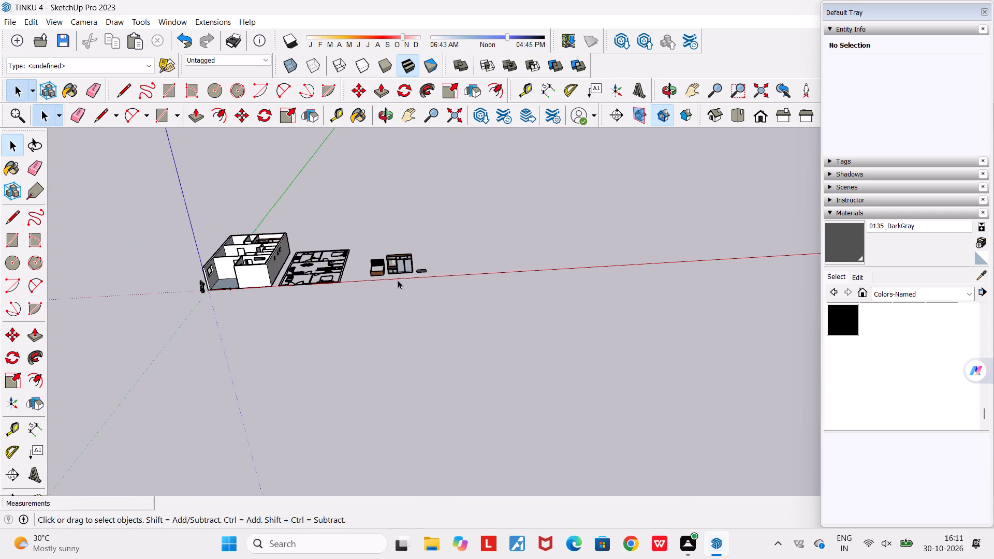
pyautogui.scroll(9, 398, 280)
pyautogui.scroll(1, 386, 353)
pyautogui.moveTo(387, 352); pyautogui.dragTo(426, 351, button='middle')
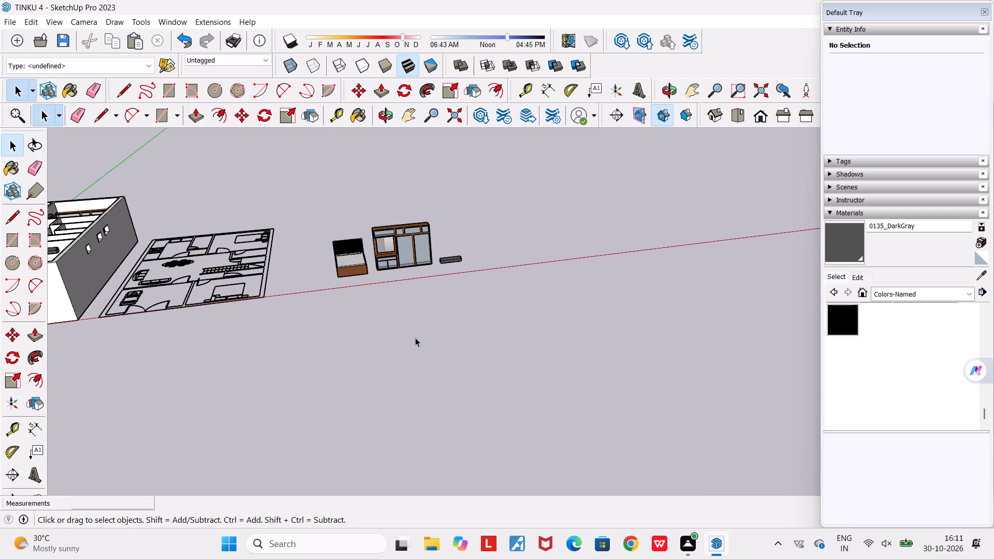
pyautogui.scroll(2, 415, 337)
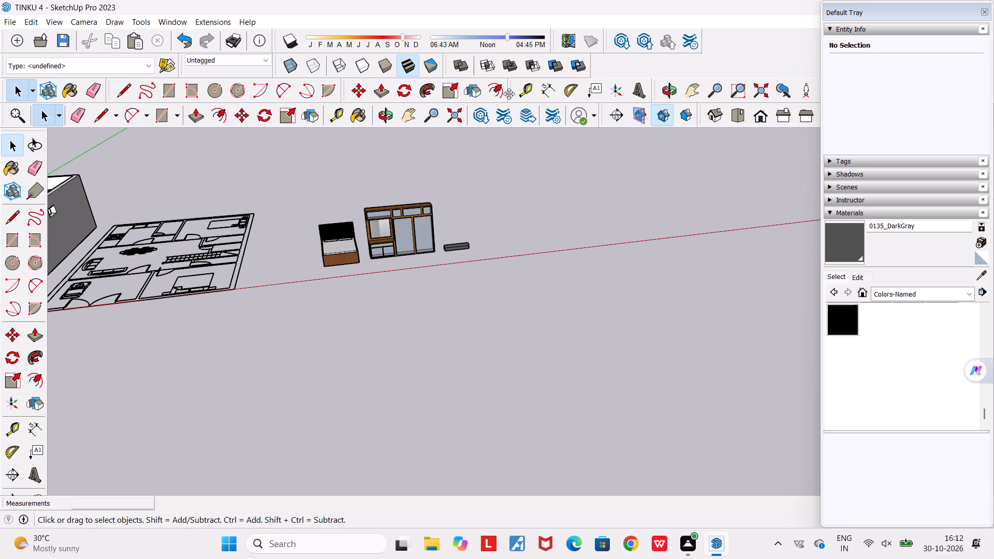
# Inspect the row of bed, wardrobe and air conditioner copies from the front, at a distance and close up.
pyautogui.scroll(-5, 430, 168)
pyautogui.scroll(9, 430, 168)
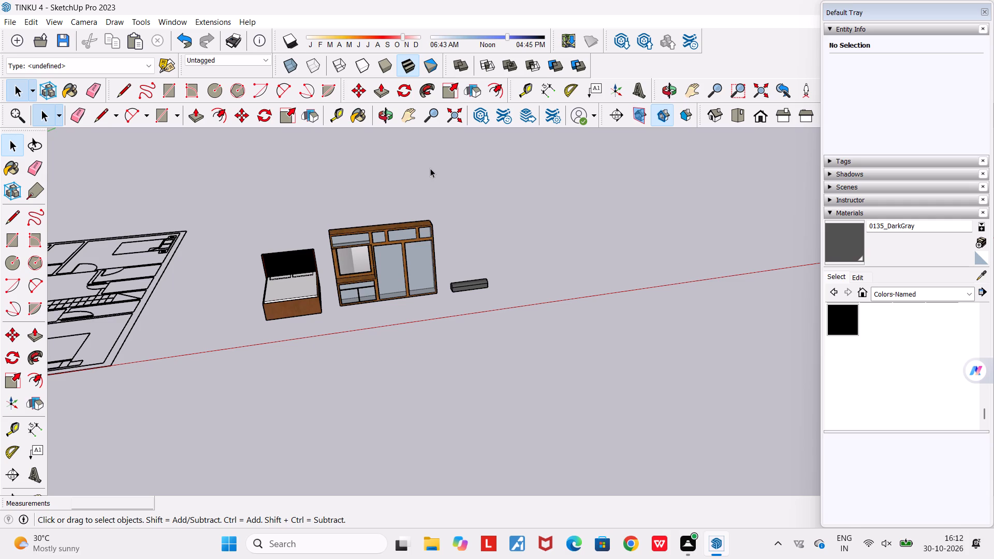
pyautogui.scroll(-3, 430, 168)
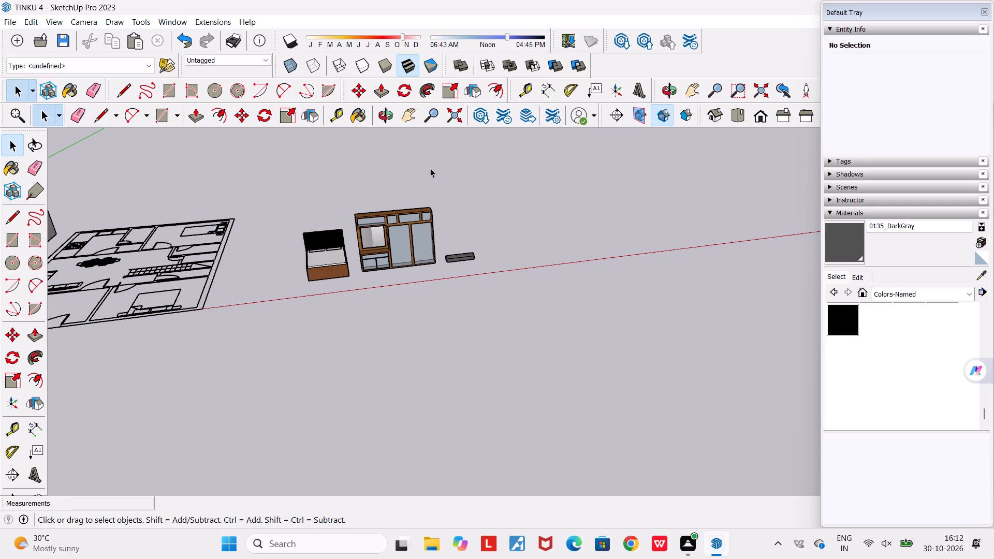
pyautogui.scroll(-1, 430, 168)
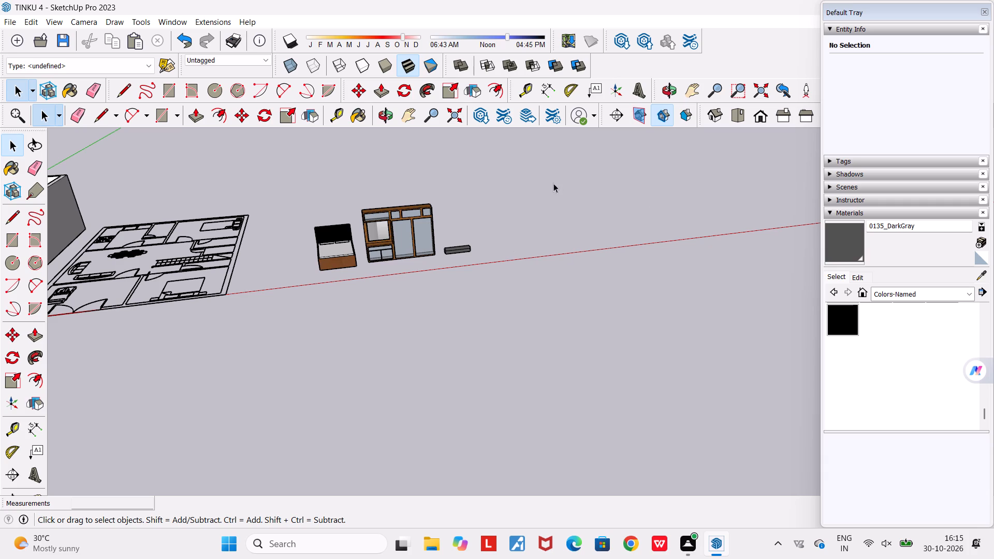
pyautogui.scroll(-6, 562, 181)
pyautogui.scroll(4, 421, 180)
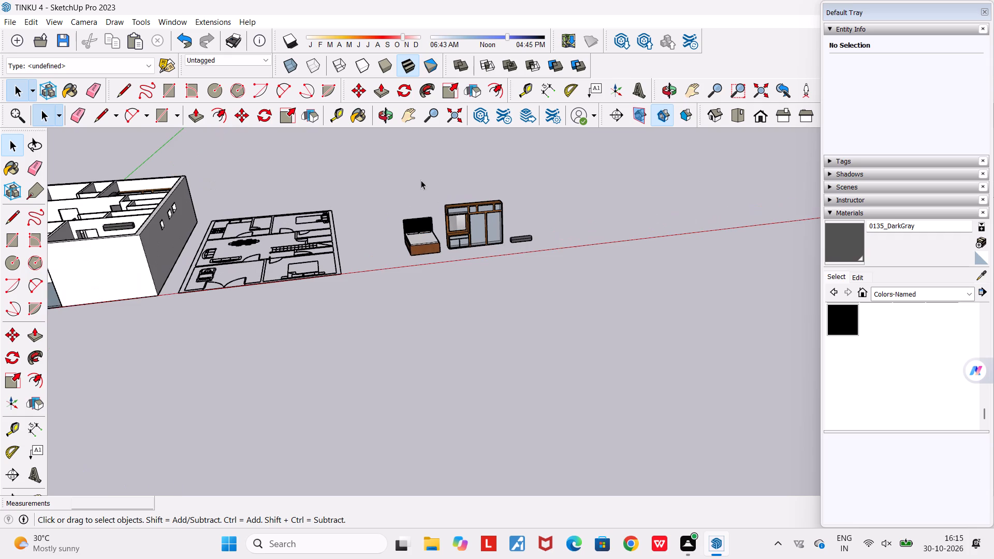
pyautogui.scroll(8, 478, 187)
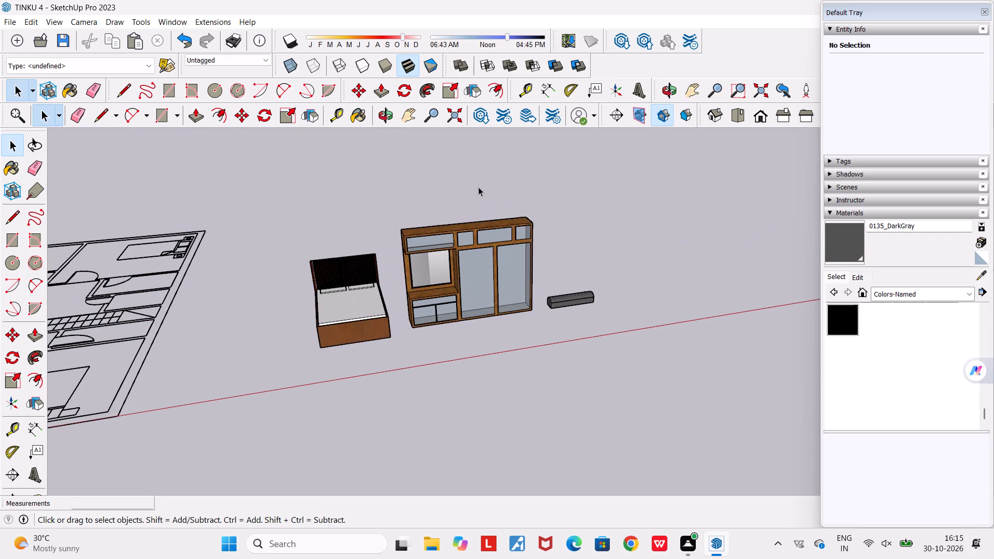
pyautogui.scroll(5, 592, 237)
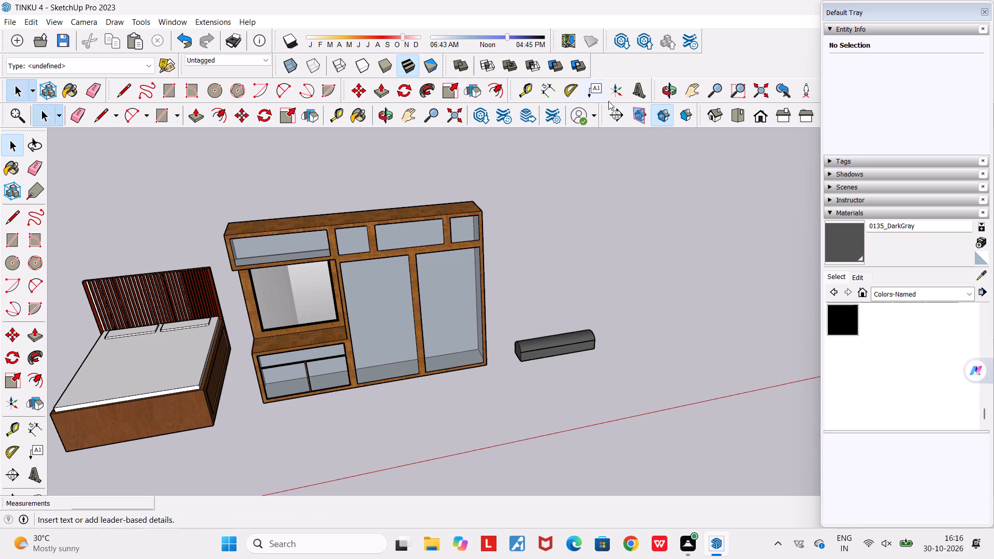
# Check the overall layout of the house model, floor plan and furniture copies together from the front.
pyautogui.scroll(-3, 467, 115)
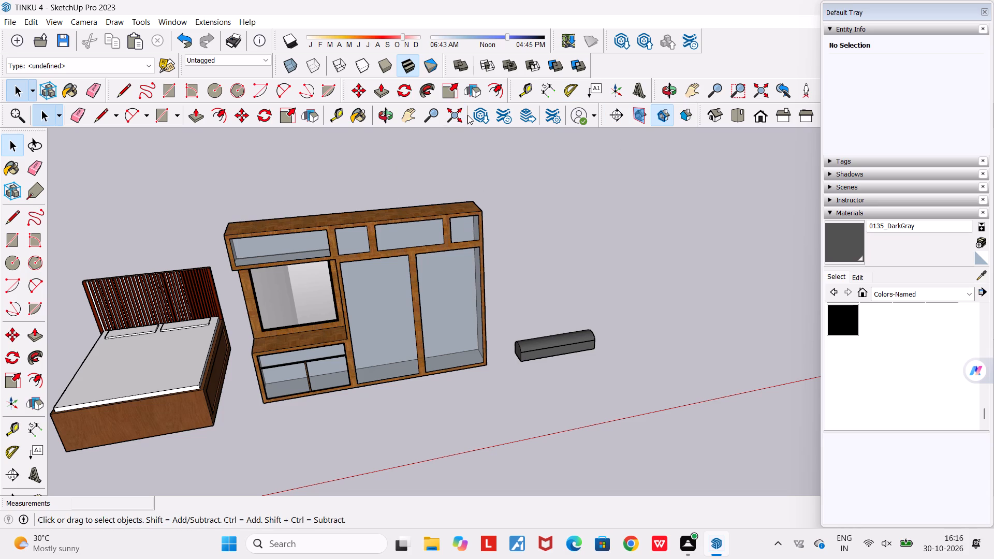
pyautogui.scroll(-9, 467, 115)
pyautogui.scroll(-13, 481, 0)
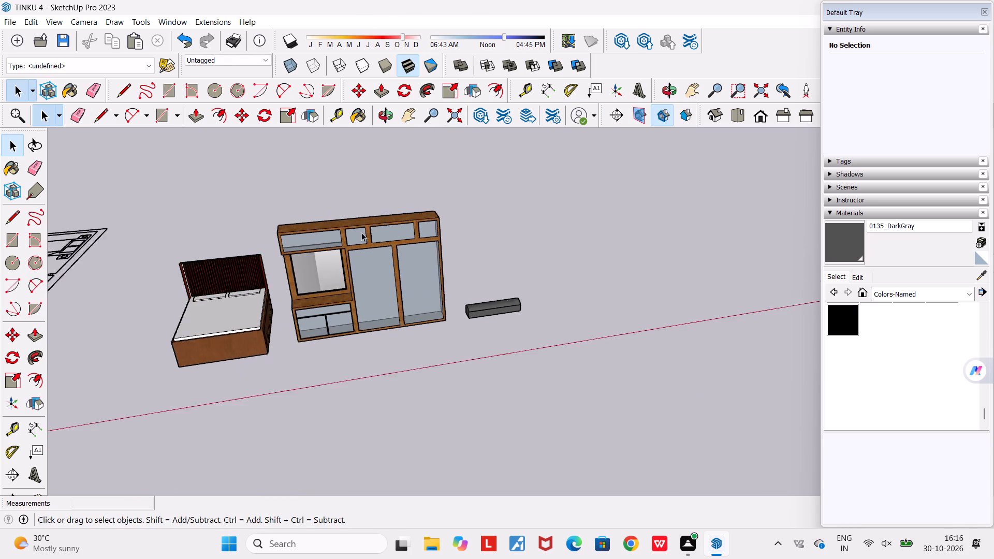
pyautogui.scroll(-7, 361, 232)
pyautogui.moveTo(462, 229); pyautogui.dragTo(412, 256, button='middle')
pyautogui.scroll(-7, 413, 256)
pyautogui.scroll(10, 226, 210)
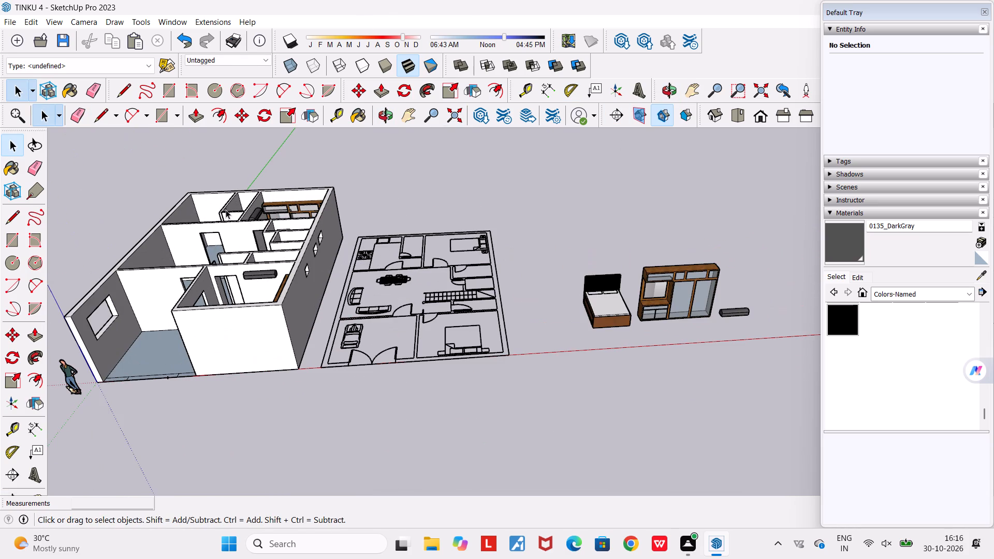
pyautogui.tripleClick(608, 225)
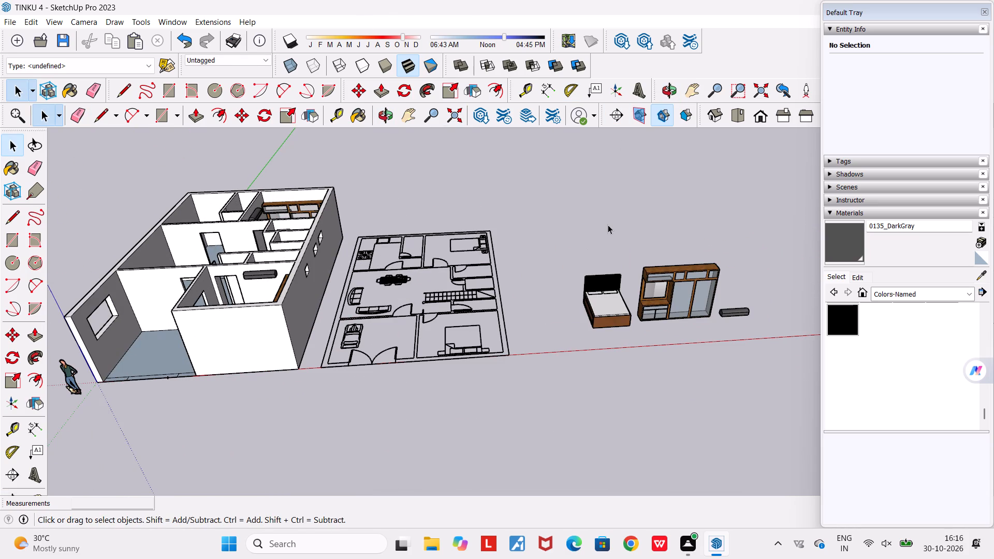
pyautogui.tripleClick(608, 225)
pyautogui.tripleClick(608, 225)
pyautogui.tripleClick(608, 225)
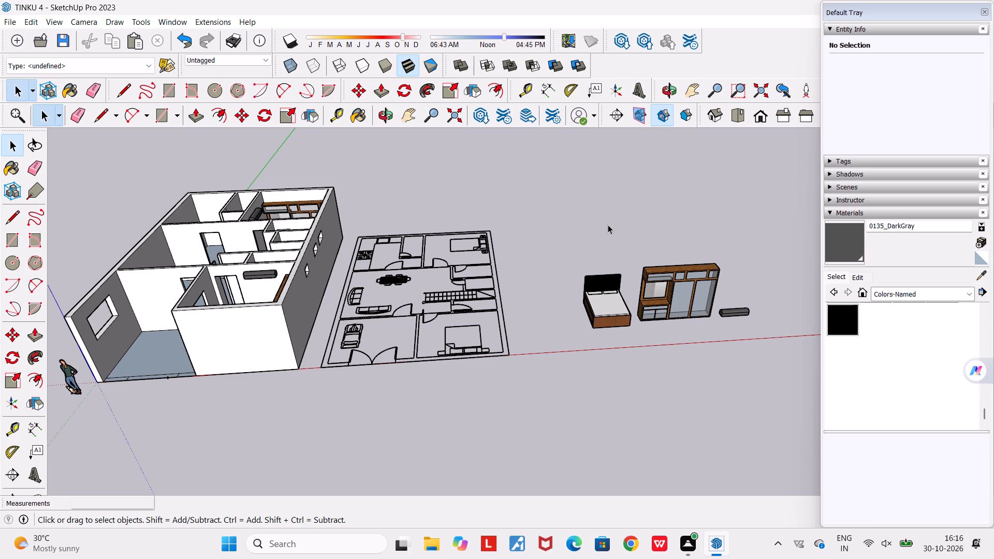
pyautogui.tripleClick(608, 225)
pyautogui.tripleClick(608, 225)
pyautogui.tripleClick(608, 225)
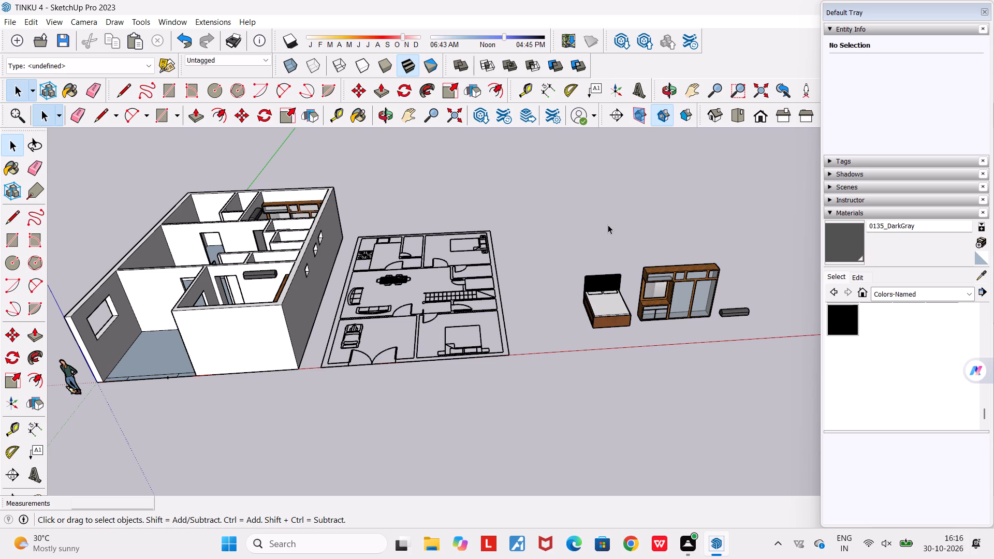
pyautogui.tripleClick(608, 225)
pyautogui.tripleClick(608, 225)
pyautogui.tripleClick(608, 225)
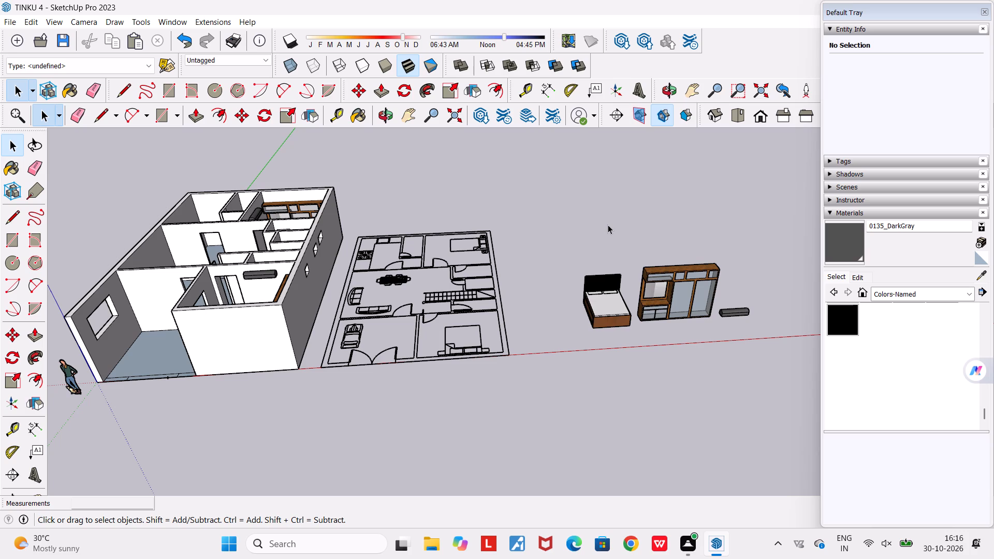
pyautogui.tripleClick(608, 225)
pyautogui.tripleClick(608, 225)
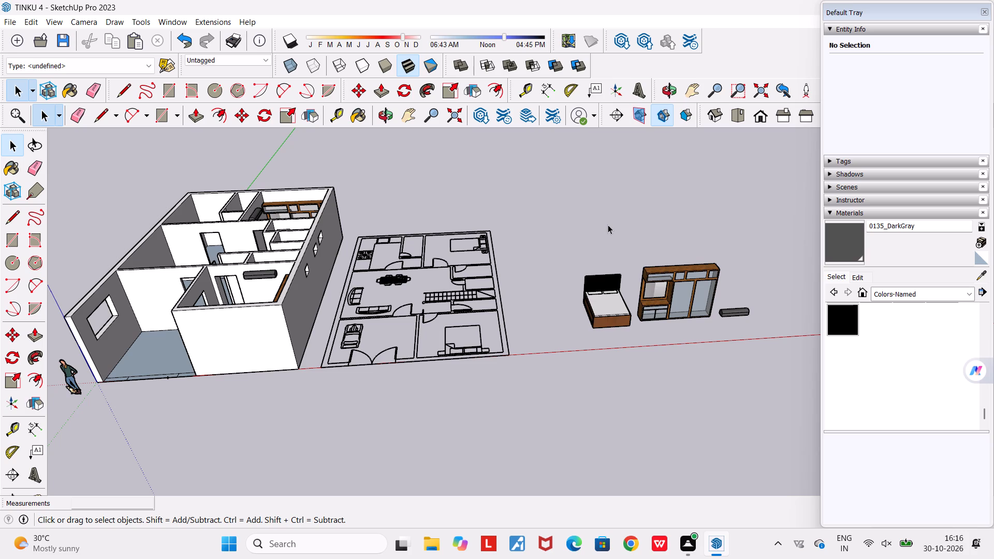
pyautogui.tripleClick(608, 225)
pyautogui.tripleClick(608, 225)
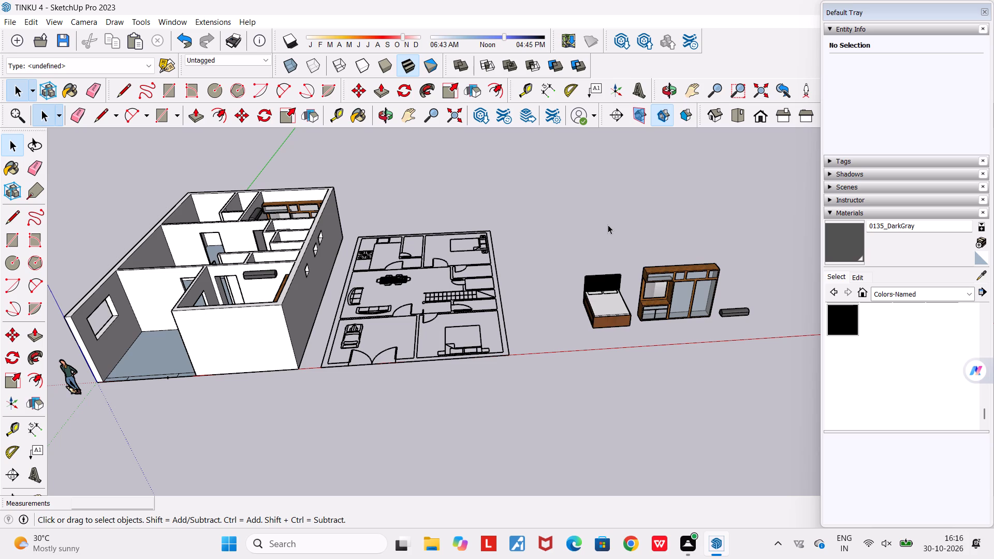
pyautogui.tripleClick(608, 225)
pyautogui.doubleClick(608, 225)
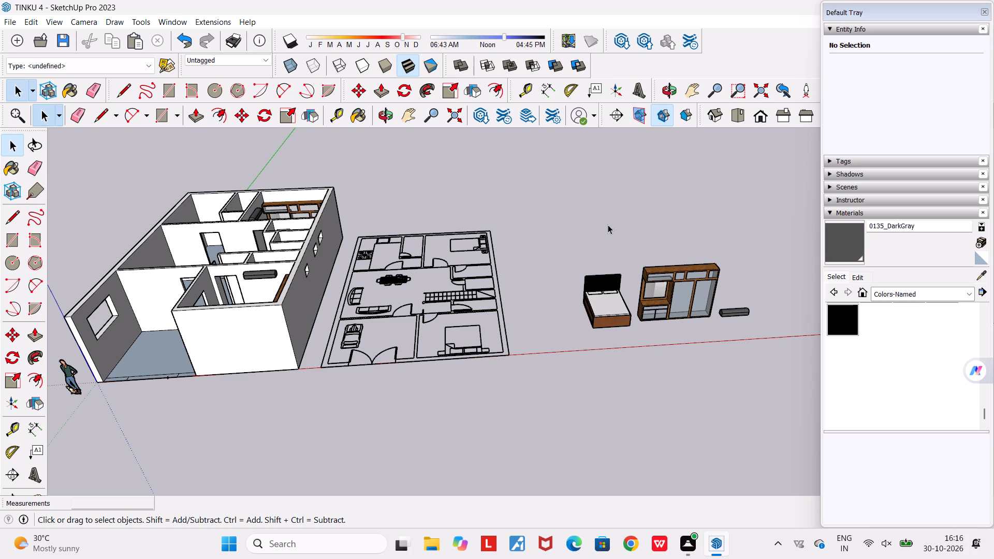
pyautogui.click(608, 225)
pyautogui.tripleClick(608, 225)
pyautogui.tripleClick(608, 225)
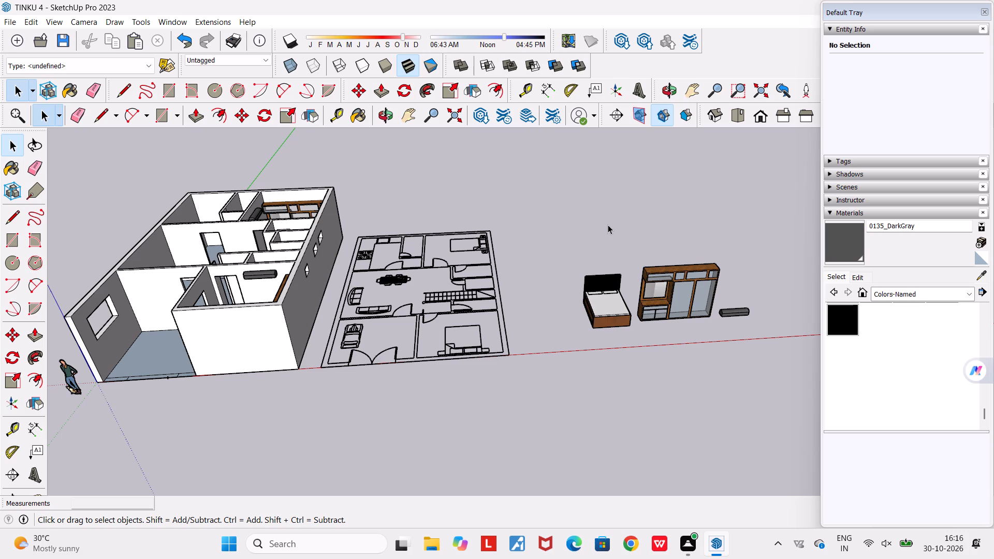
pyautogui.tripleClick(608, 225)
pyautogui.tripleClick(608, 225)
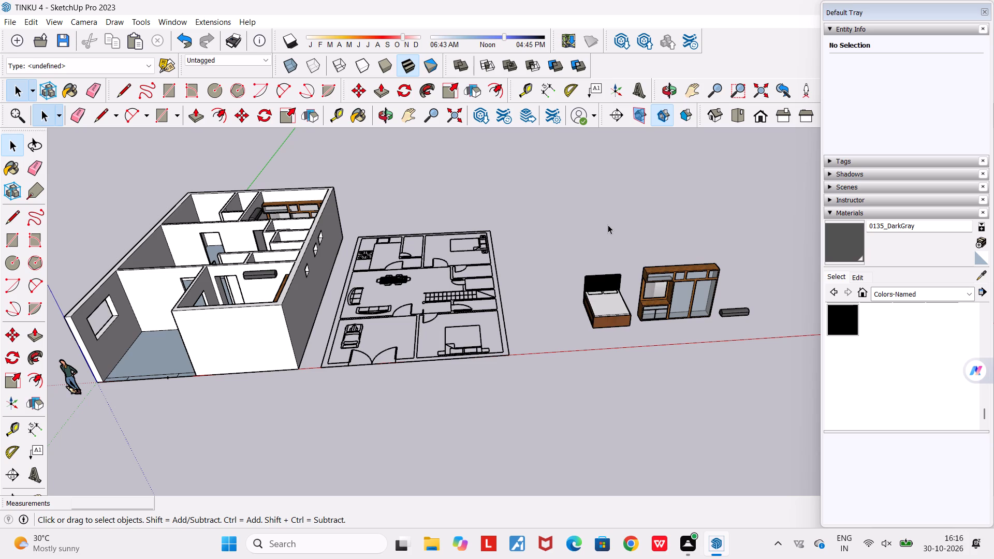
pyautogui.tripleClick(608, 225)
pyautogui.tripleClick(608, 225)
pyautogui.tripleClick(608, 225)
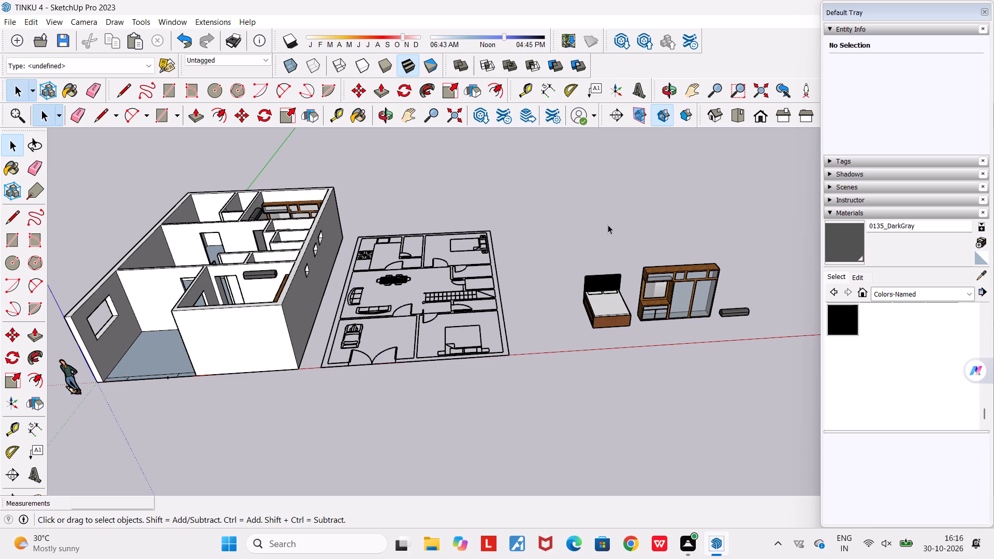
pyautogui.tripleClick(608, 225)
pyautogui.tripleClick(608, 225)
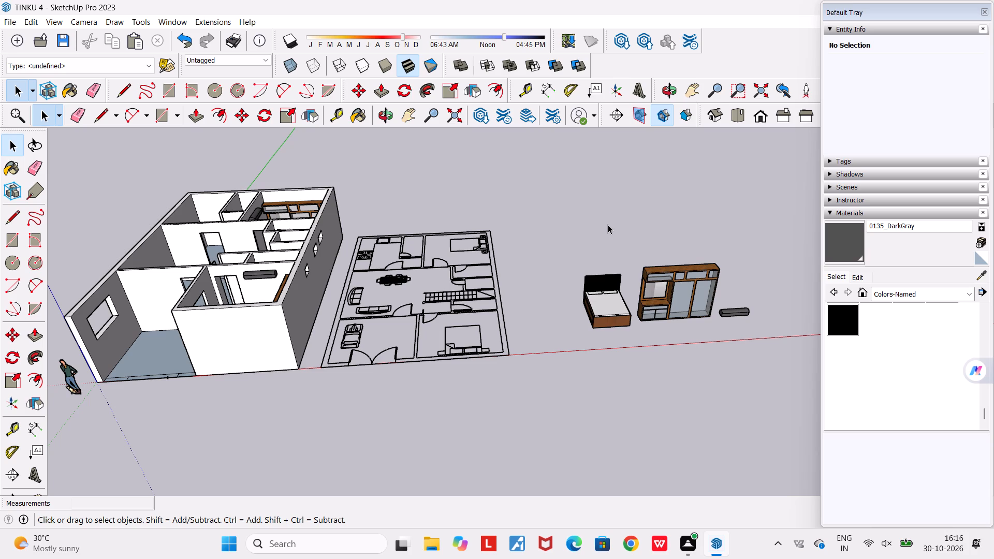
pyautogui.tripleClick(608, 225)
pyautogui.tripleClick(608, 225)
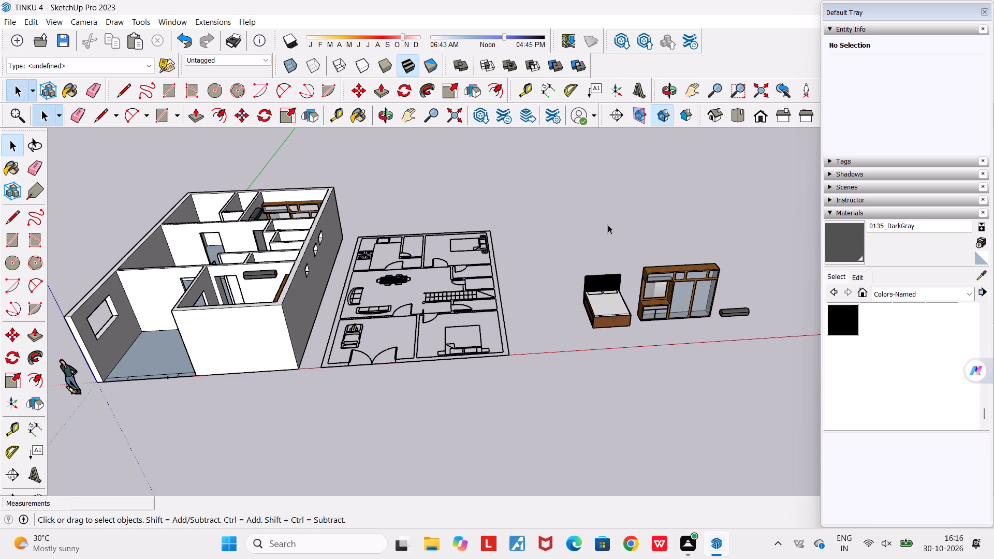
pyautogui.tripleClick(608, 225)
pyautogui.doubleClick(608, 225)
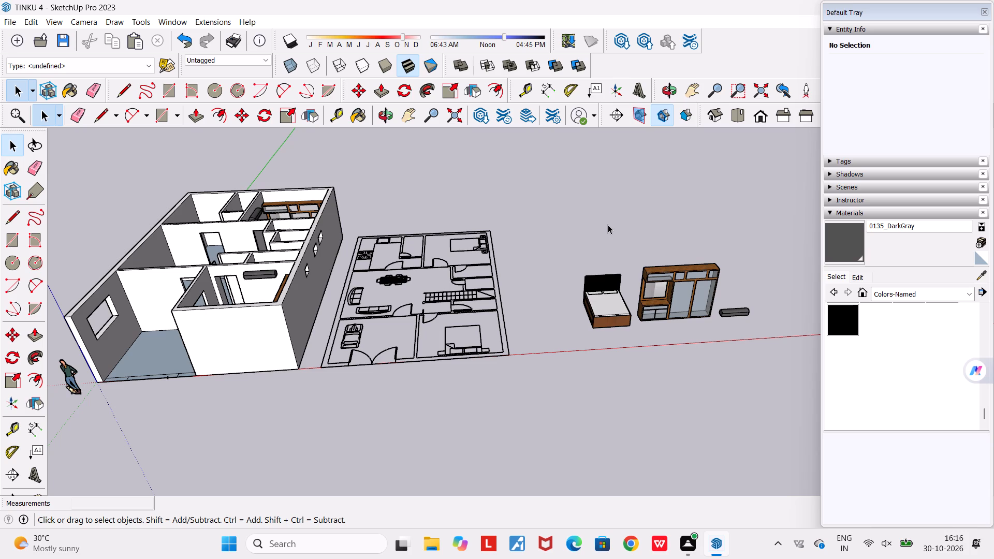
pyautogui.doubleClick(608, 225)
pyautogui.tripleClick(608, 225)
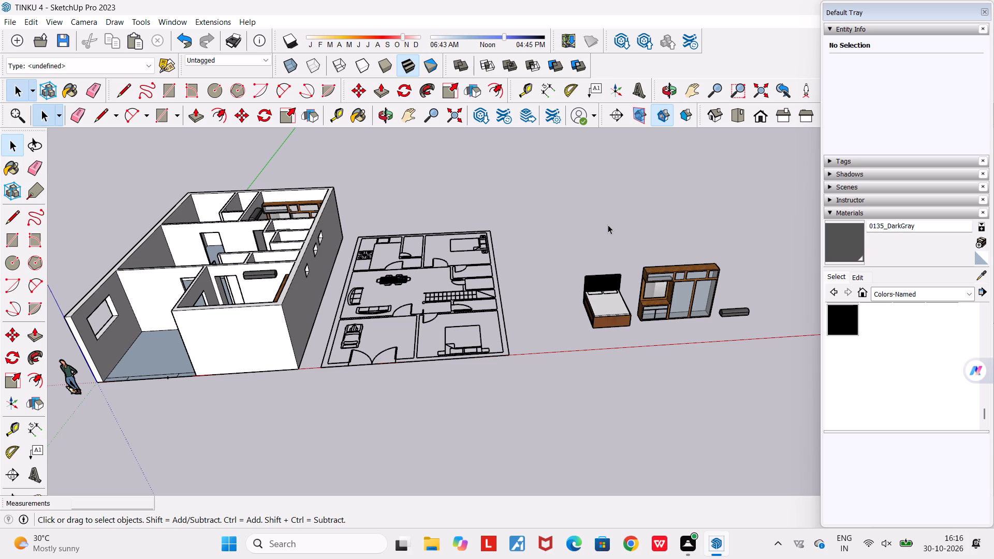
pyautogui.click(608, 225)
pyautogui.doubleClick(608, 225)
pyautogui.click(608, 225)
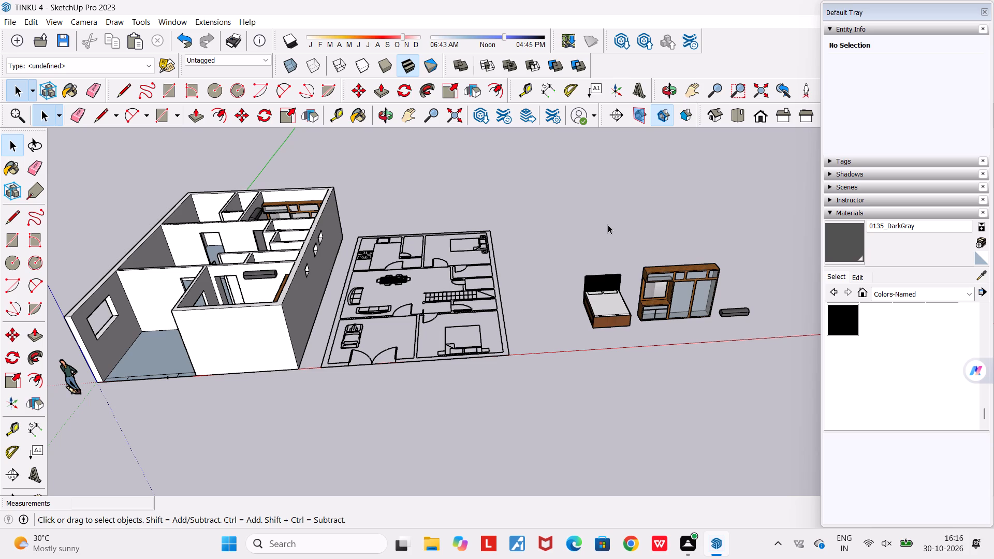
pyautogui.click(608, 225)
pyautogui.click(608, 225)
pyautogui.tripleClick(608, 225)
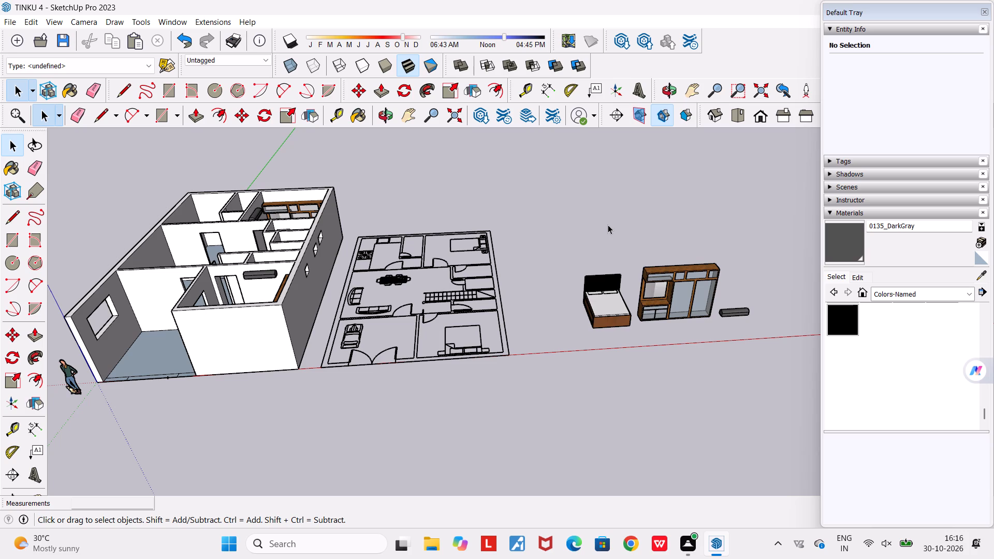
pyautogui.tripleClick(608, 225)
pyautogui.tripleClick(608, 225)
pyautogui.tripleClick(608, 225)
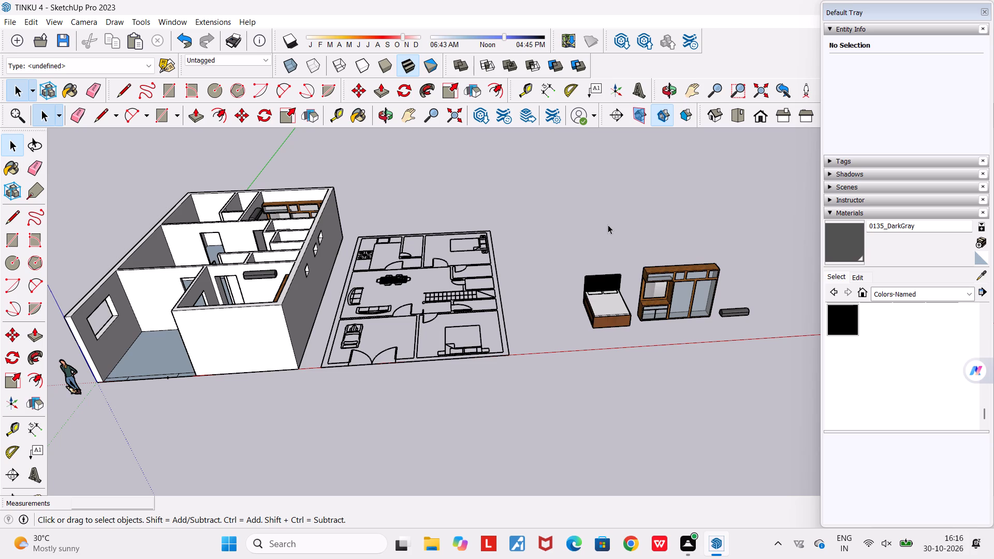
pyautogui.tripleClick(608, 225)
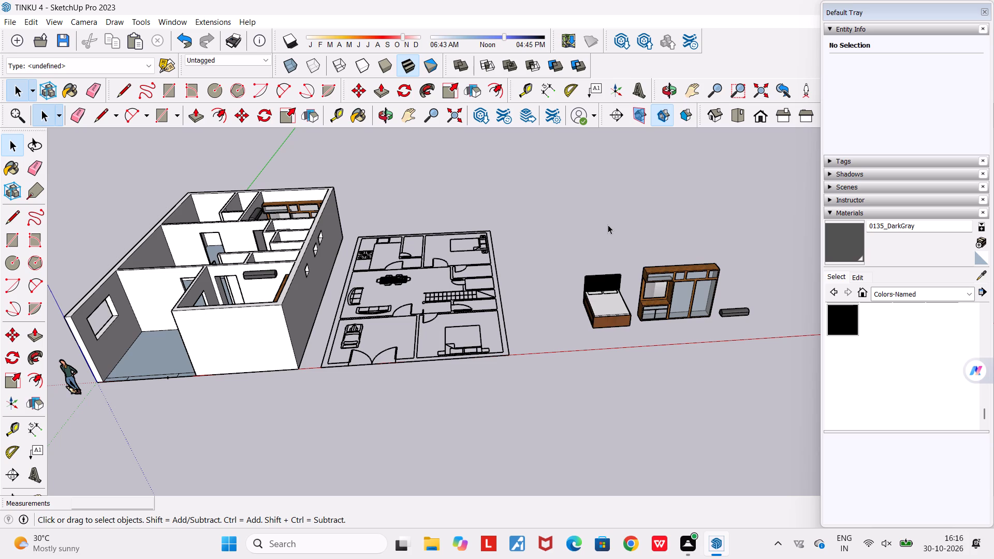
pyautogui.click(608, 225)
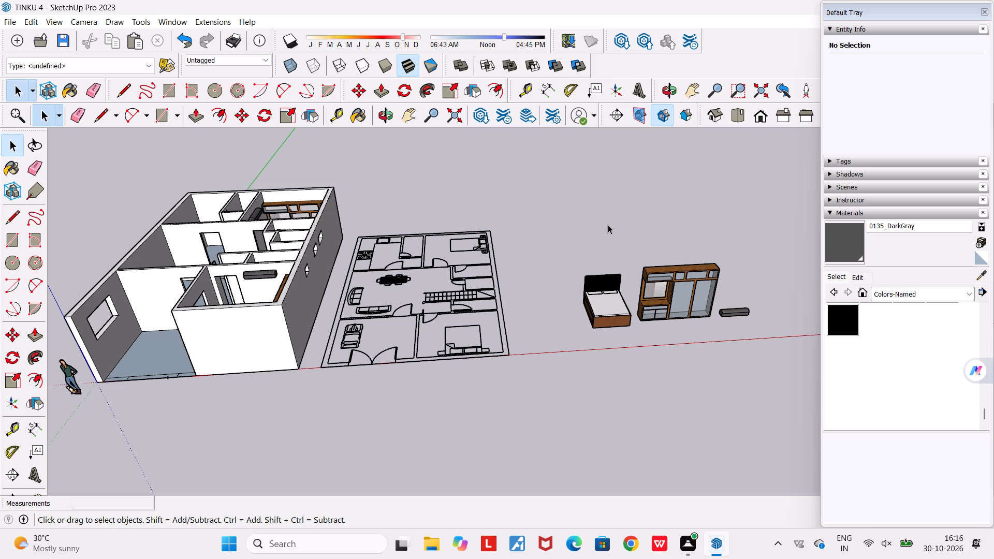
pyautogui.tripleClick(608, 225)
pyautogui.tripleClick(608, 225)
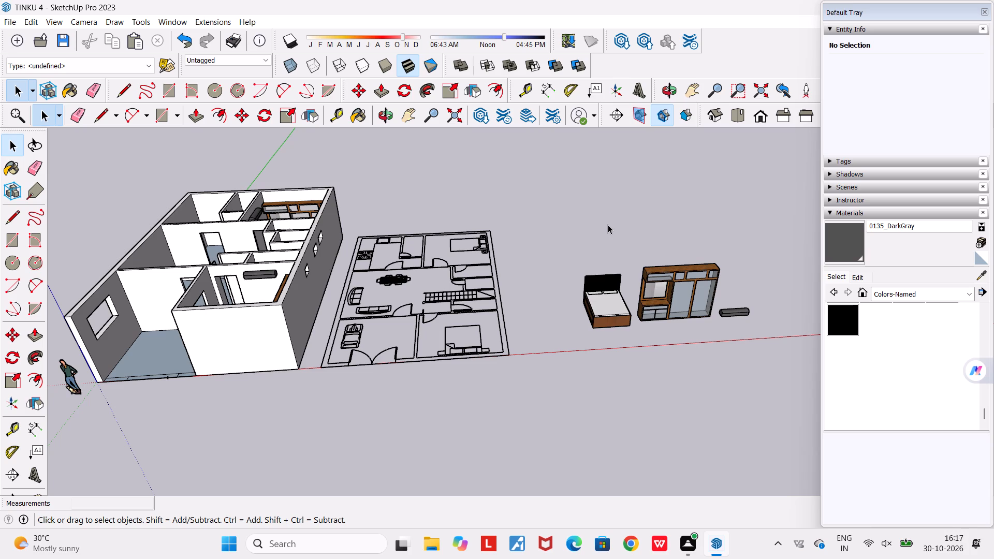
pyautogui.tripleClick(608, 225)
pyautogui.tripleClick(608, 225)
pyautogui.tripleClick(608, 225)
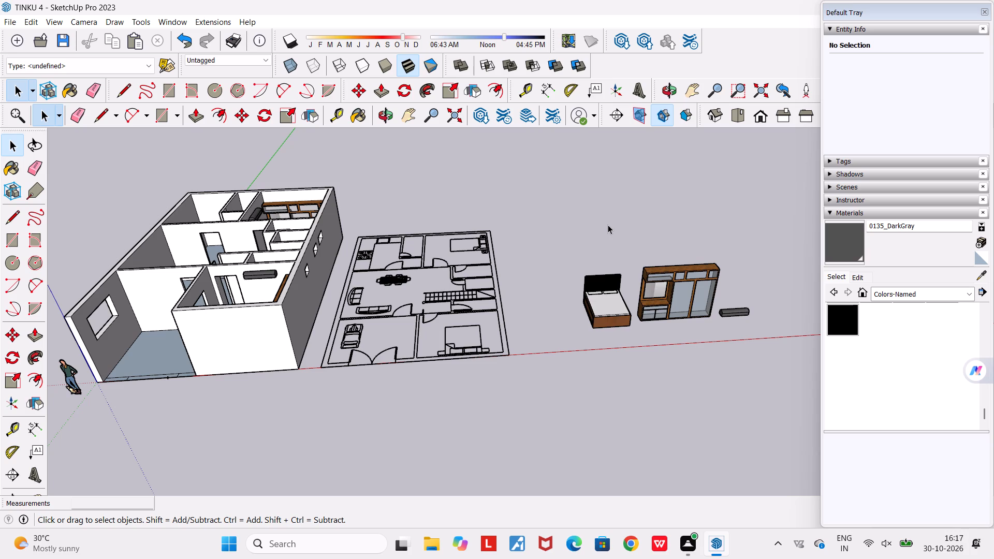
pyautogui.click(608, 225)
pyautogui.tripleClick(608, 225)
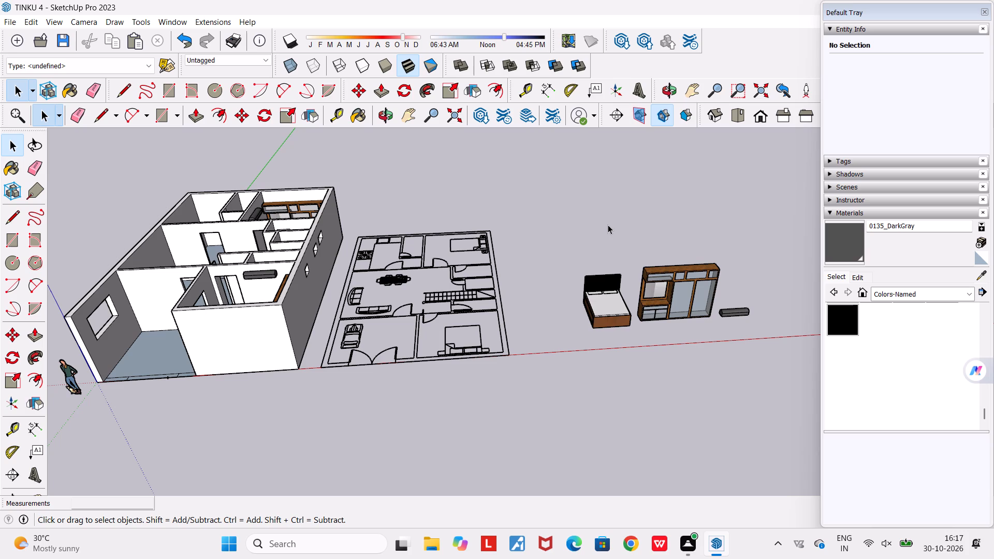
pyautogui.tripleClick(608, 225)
# Examine the bed, wardrobe and air conditioner copies in relation to the floor plan, at a distance and close up.
pyautogui.scroll(-4, 593, 359)
pyautogui.scroll(4, 593, 359)
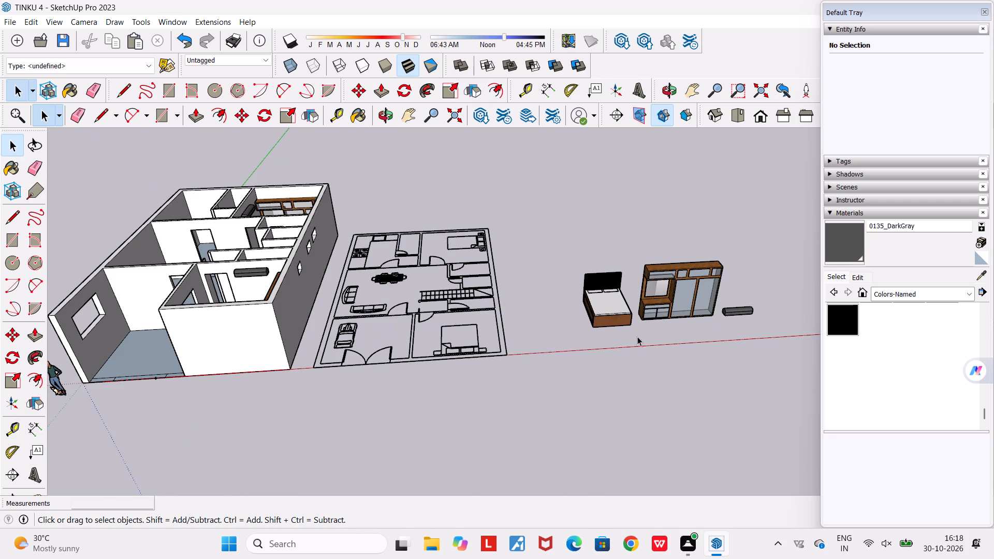
pyautogui.moveTo(660, 331); pyautogui.dragTo(467, 313, button='middle')
pyautogui.scroll(-8, 467, 313)
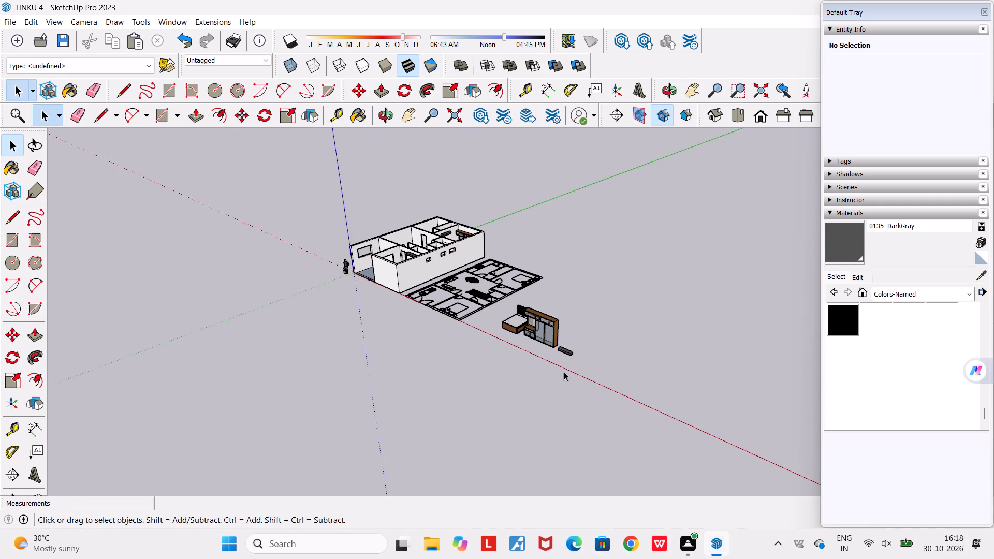
pyautogui.scroll(10, 571, 374)
pyautogui.moveTo(552, 394); pyautogui.dragTo(711, 389, button='middle')
pyautogui.scroll(5, 810, 214)
pyautogui.scroll(5, 761, 256)
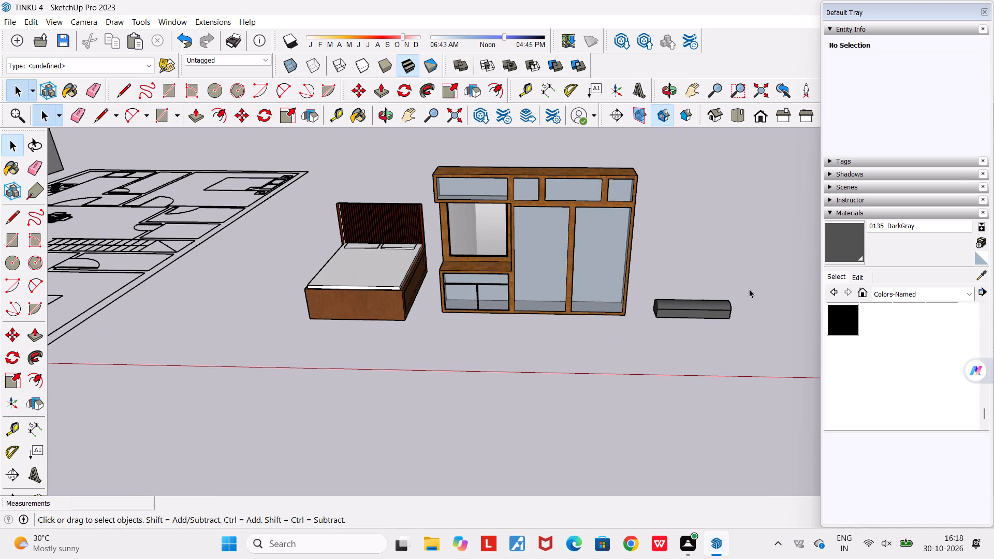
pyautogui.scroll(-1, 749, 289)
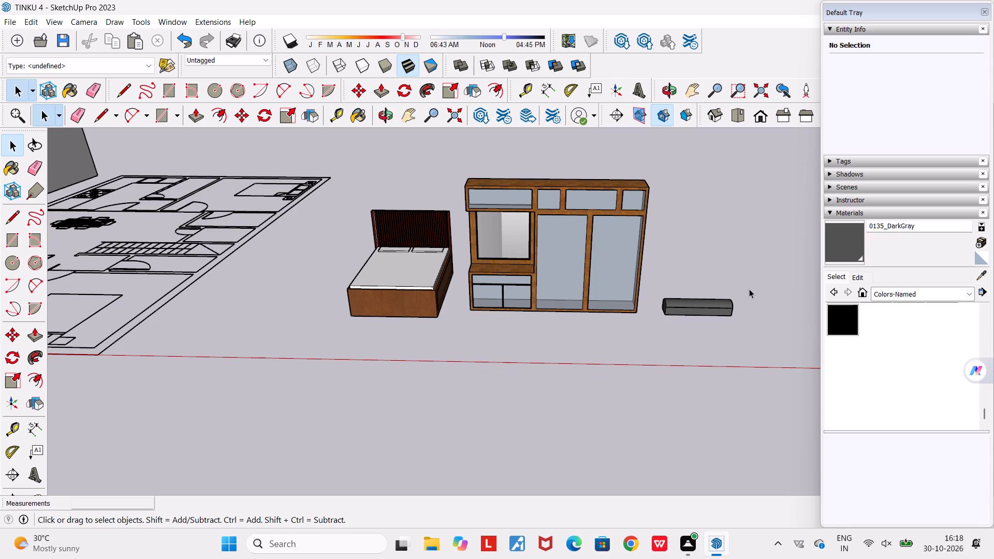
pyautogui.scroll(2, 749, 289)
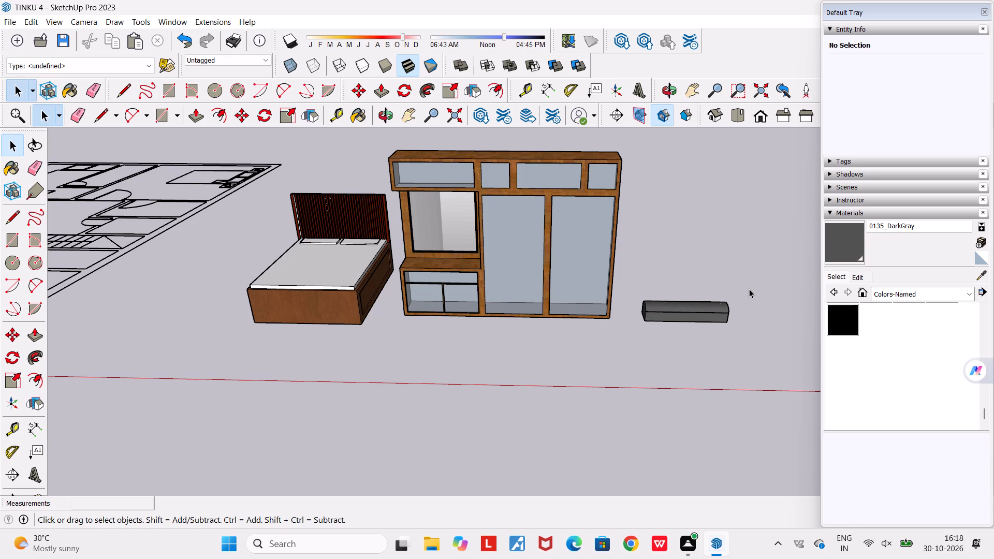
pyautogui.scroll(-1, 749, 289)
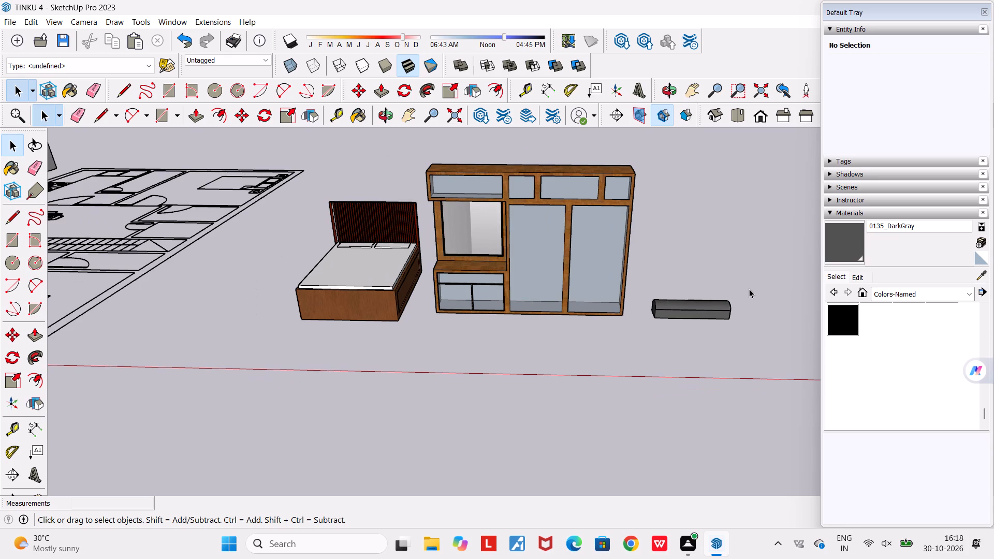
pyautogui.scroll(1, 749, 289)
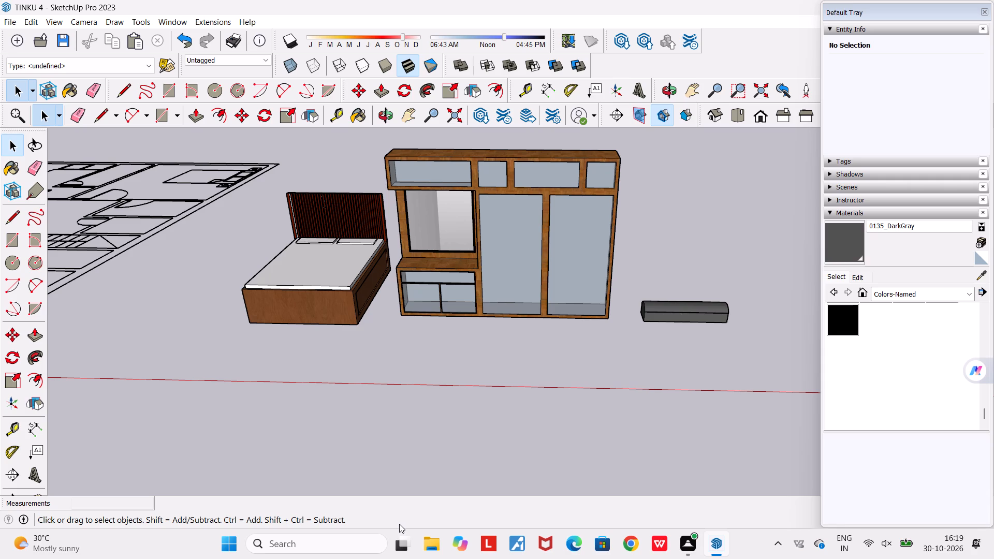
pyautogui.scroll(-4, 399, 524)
# Inspect the fronts of the bed, wardrobe and air conditioner copies close up and at an angle.
pyautogui.scroll(3, 326, 327)
pyautogui.moveTo(303, 353); pyautogui.dragTo(264, 365, button='middle')
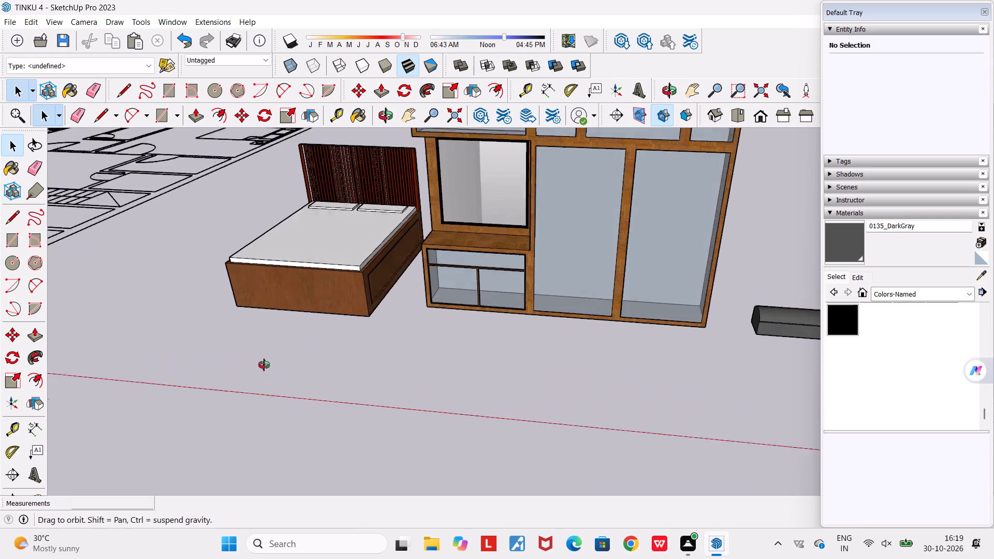
pyautogui.moveTo(264, 365); pyautogui.dragTo(260, 366, button='middle')
pyautogui.scroll(-5, 260, 366)
pyautogui.moveTo(420, 368); pyautogui.dragTo(453, 371, button='middle')
pyautogui.scroll(1, 420, 368)
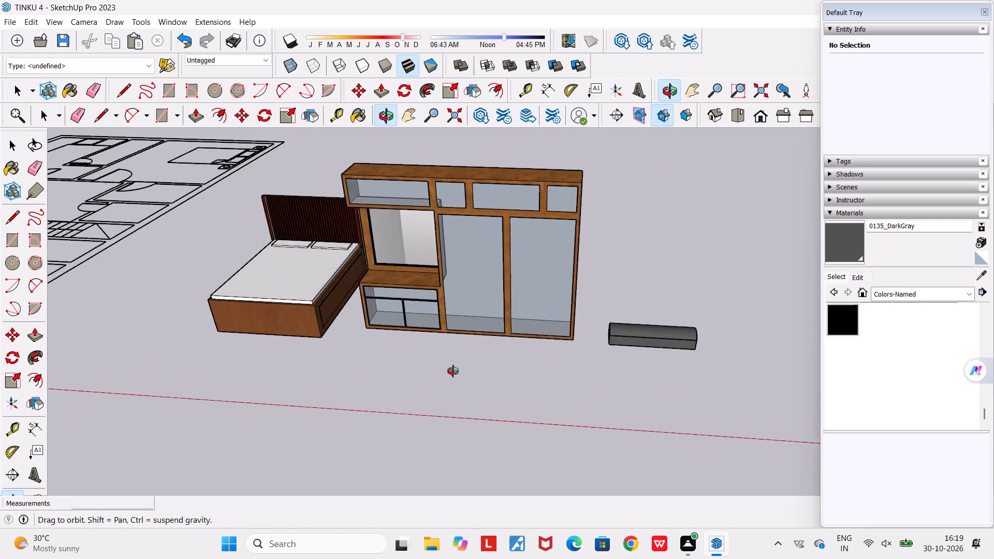
pyautogui.moveTo(453, 371); pyautogui.dragTo(600, 333, button='middle')
pyautogui.scroll(-2, 600, 333)
pyautogui.scroll(6, 597, 276)
pyautogui.moveTo(597, 276); pyautogui.dragTo(565, 280, button='middle')
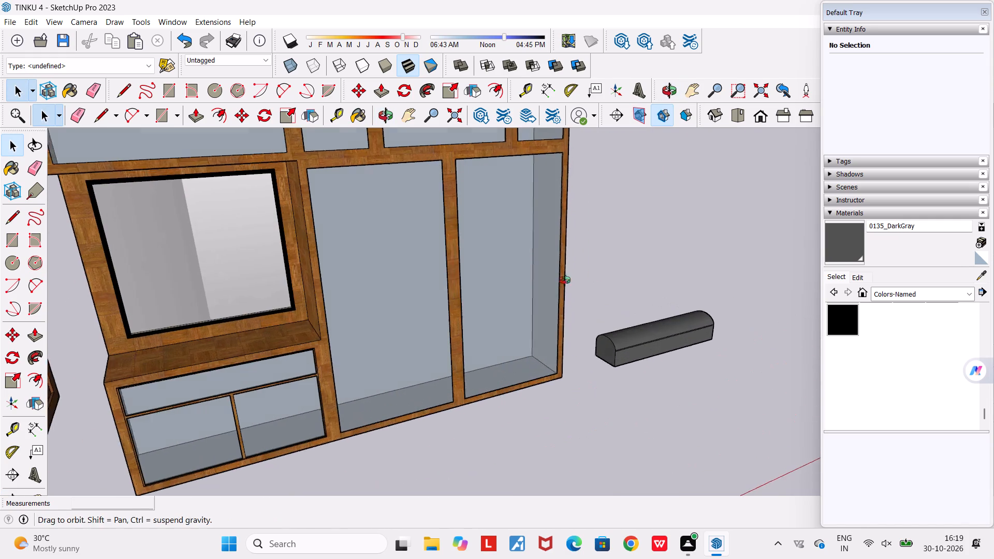
pyautogui.moveTo(565, 280); pyautogui.dragTo(432, 276, button='middle')
pyautogui.scroll(-6, 432, 276)
pyautogui.moveTo(529, 273); pyautogui.dragTo(460, 297, button='middle')
pyautogui.scroll(-4, 460, 297)
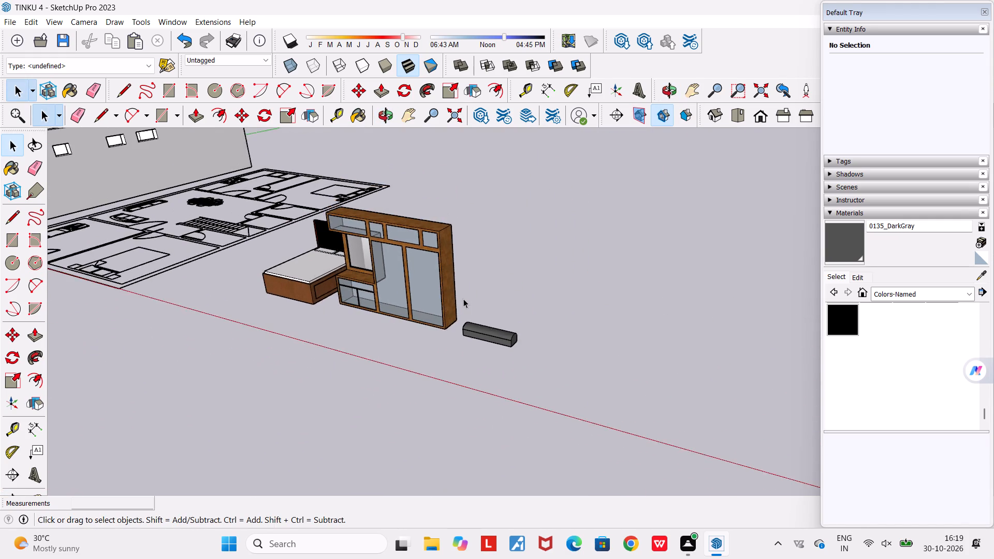
# Inspect the row of furniture copies from the air conditioner end, checking the wardrobe's side and the spacing between the pieces.
pyautogui.scroll(5, 513, 322)
pyautogui.moveTo(545, 401); pyautogui.dragTo(469, 411, button='middle')
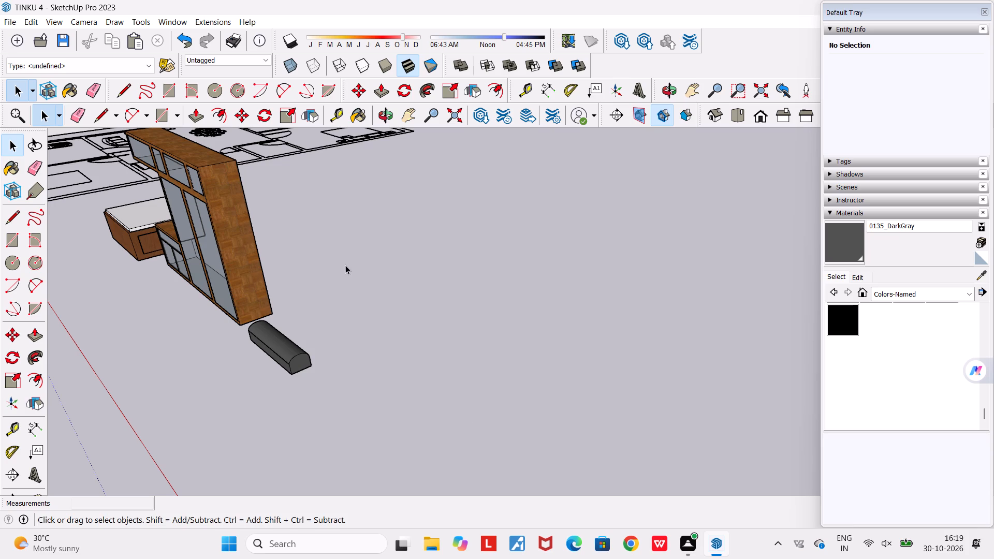
pyautogui.moveTo(341, 288); pyautogui.dragTo(415, 270, button='middle')
pyautogui.scroll(-3, 415, 270)
pyautogui.moveTo(342, 343); pyautogui.dragTo(385, 354, button='middle')
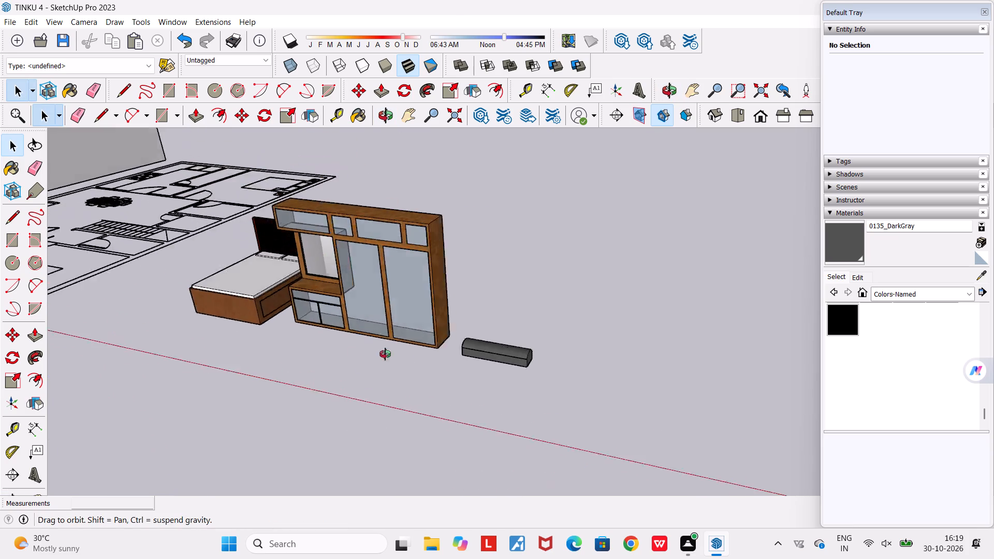
pyautogui.moveTo(385, 354); pyautogui.dragTo(412, 356, button='middle')
pyautogui.scroll(3, 392, 356)
pyautogui.scroll(1, 475, 376)
pyautogui.moveTo(464, 376); pyautogui.dragTo(388, 382, button='middle')
pyautogui.scroll(-4, 388, 382)
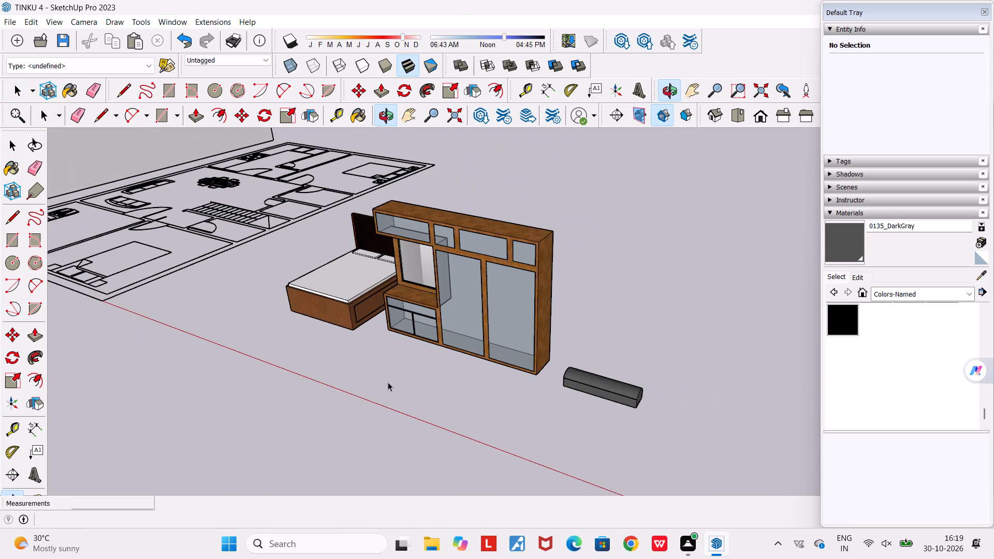
pyautogui.moveTo(490, 401); pyautogui.dragTo(390, 401, button='middle')
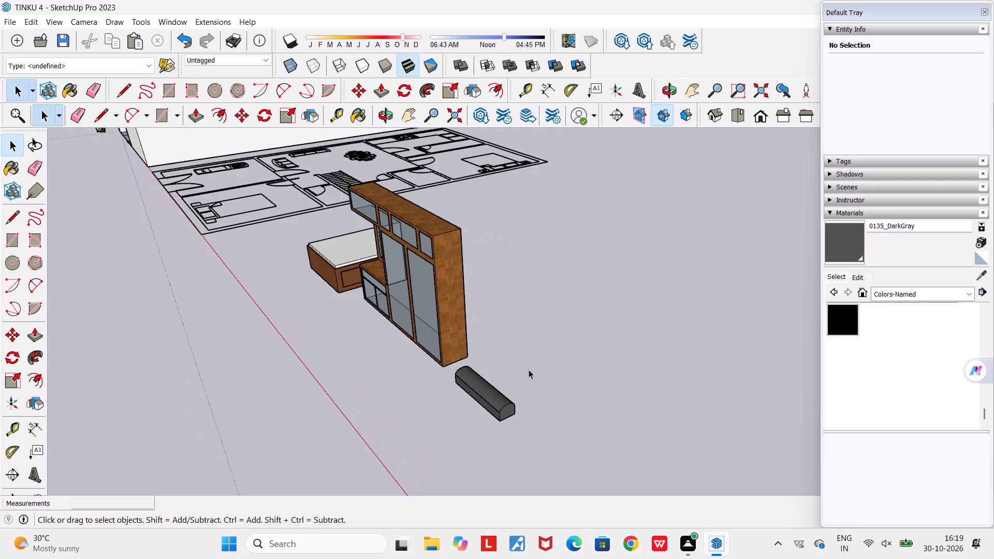
pyautogui.moveTo(529, 370); pyautogui.dragTo(509, 379, button='middle')
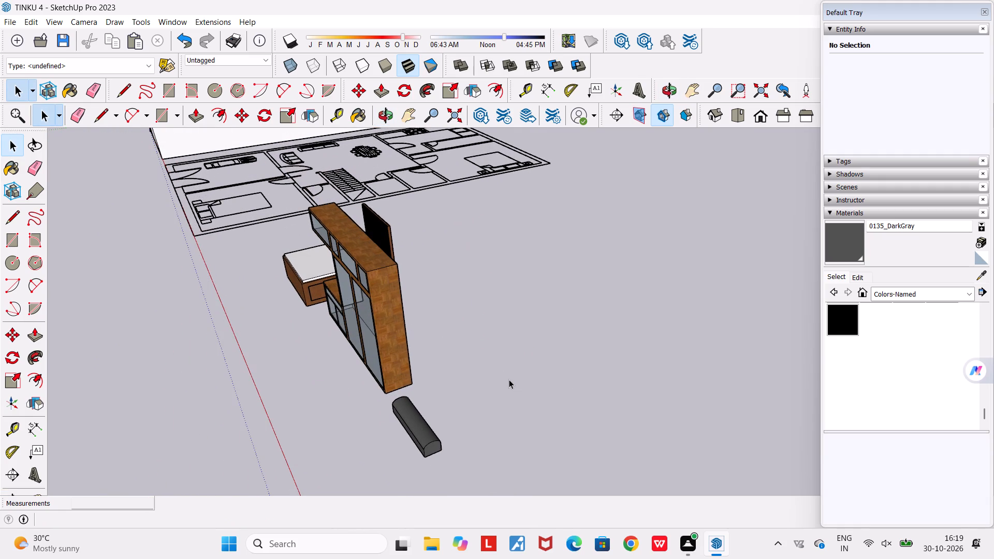
pyautogui.scroll(3, 509, 379)
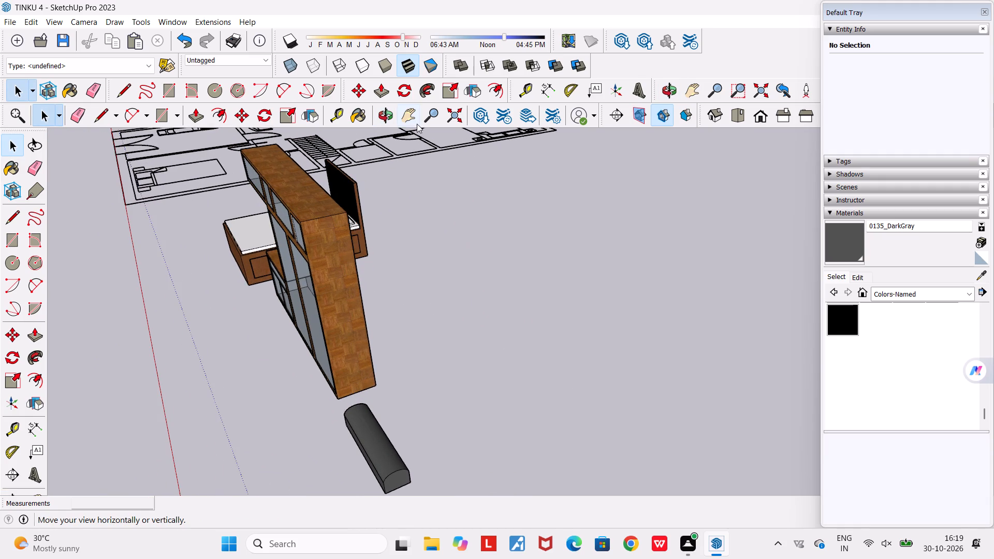
pyautogui.scroll(-5, 436, 324)
pyautogui.scroll(5, 429, 333)
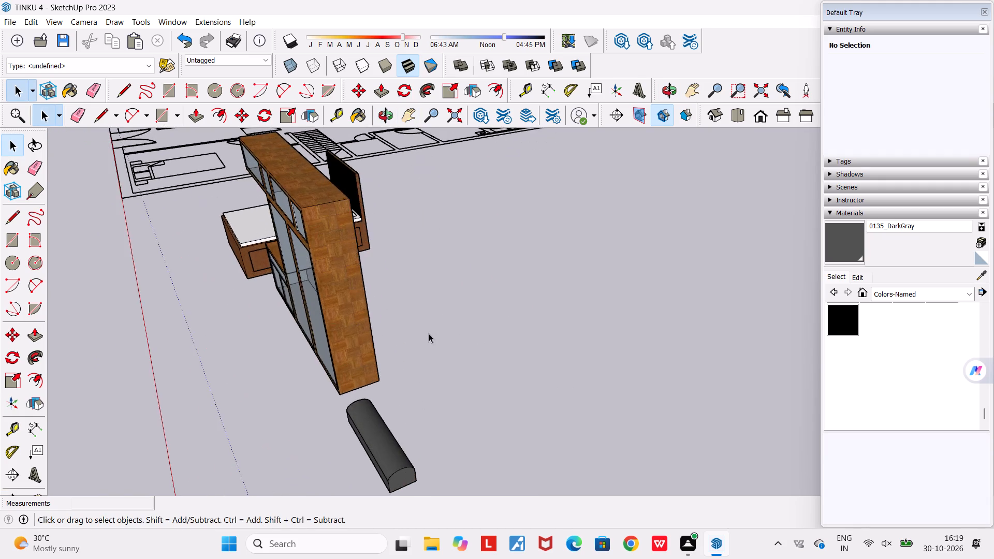
# Review the bed, wardrobe and air conditioner copies from the front, from near ground level and from behind.
pyautogui.moveTo(429, 333); pyautogui.dragTo(678, 283, button='middle')
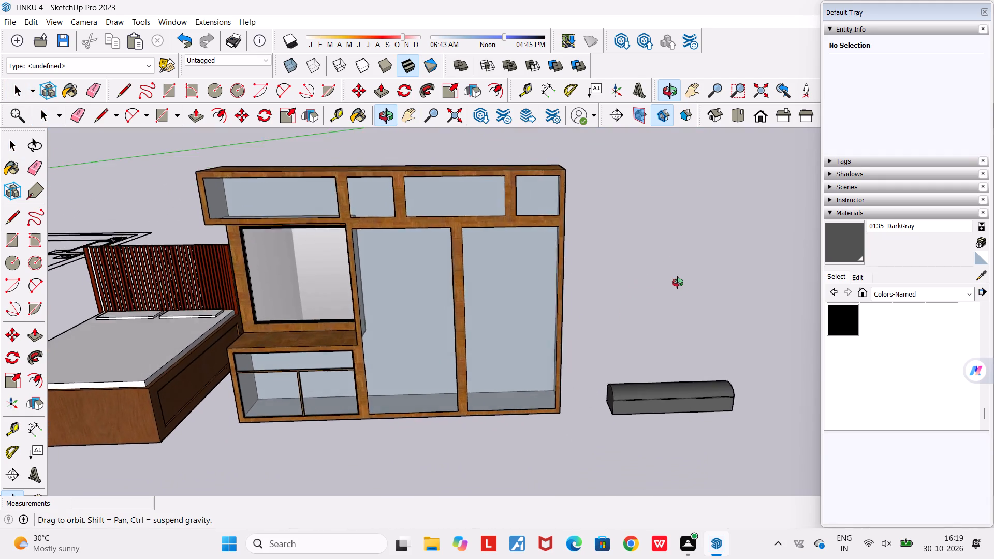
pyautogui.moveTo(678, 283); pyautogui.dragTo(752, 273, button='middle')
pyautogui.scroll(-5, 752, 273)
pyautogui.moveTo(752, 273); pyautogui.dragTo(725, 276, button='middle')
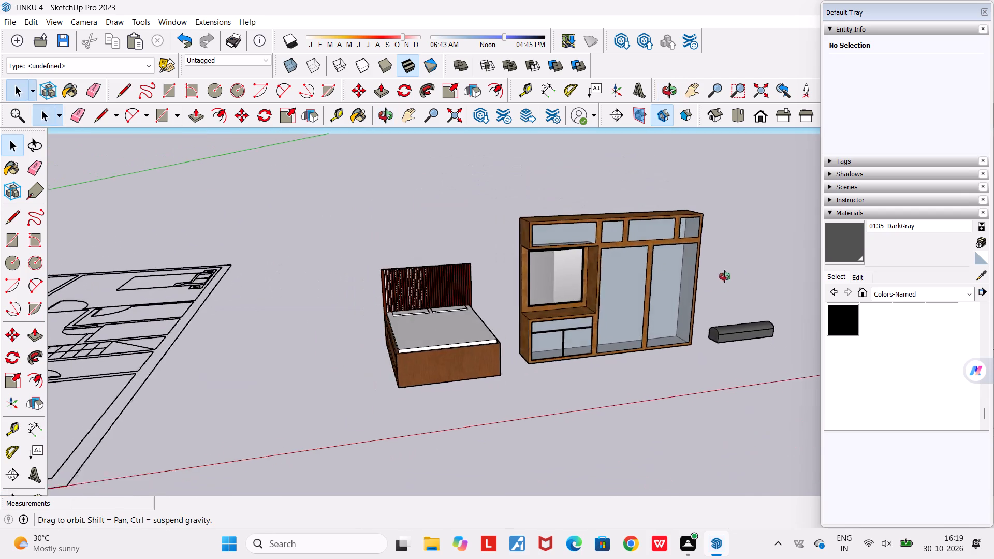
pyautogui.moveTo(725, 276); pyautogui.dragTo(574, 184, button='middle')
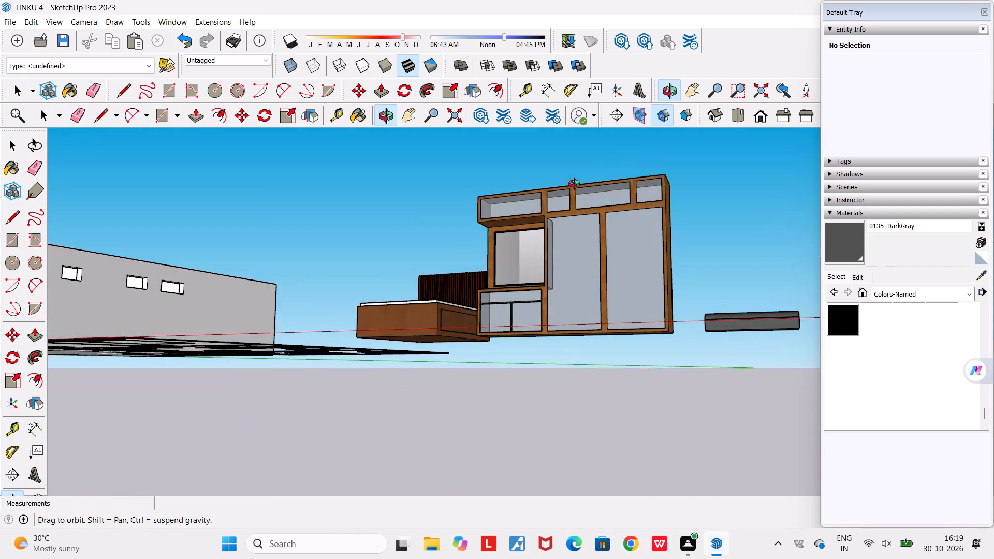
pyautogui.moveTo(574, 184); pyautogui.dragTo(627, 219, button='middle')
pyautogui.scroll(-3, 627, 219)
pyautogui.scroll(4, 720, 241)
pyautogui.moveTo(720, 241); pyautogui.dragTo(633, 301, button='middle')
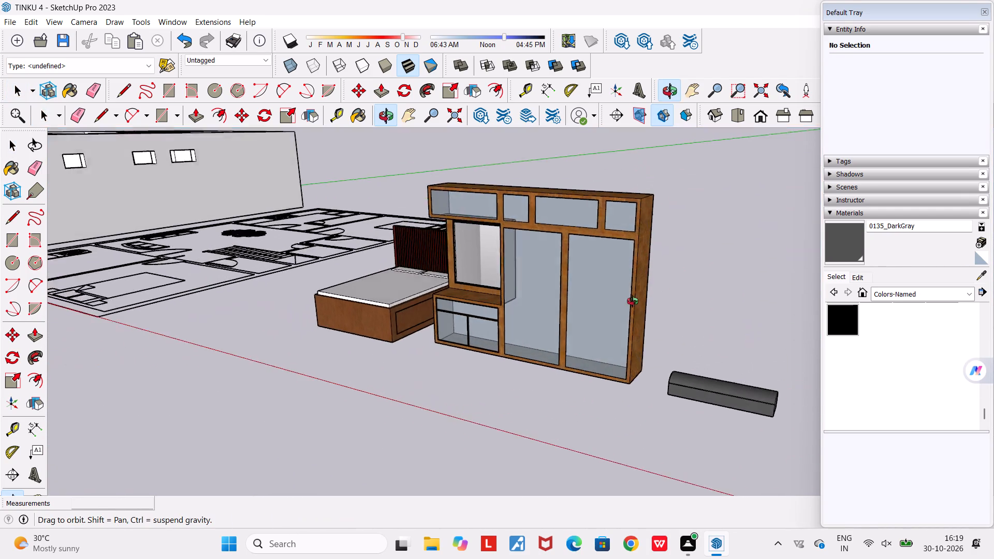
pyautogui.moveTo(633, 301); pyautogui.dragTo(608, 307, button='middle')
pyautogui.scroll(3, 636, 292)
pyautogui.moveTo(678, 315); pyautogui.dragTo(620, 326, button='middle')
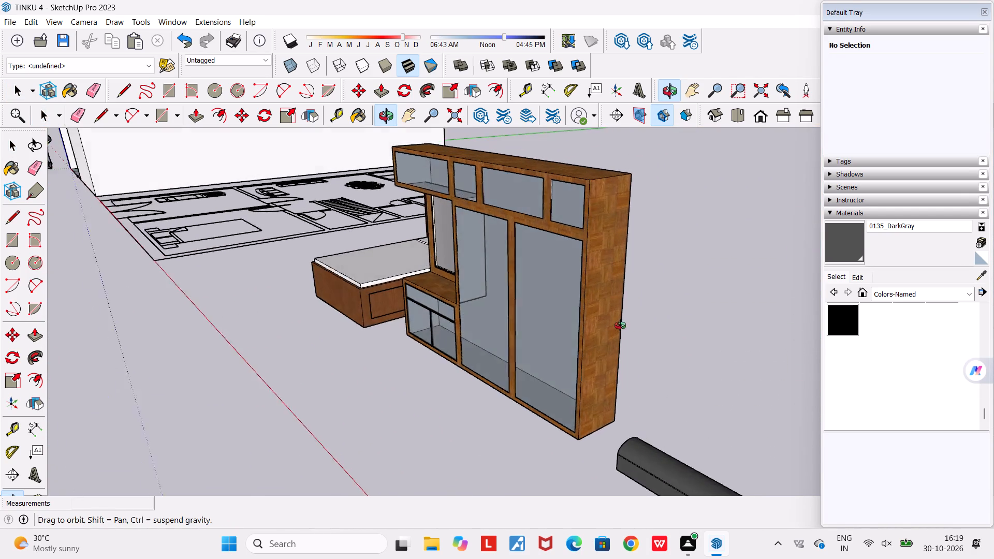
pyautogui.moveTo(620, 326); pyautogui.dragTo(619, 326, button='middle')
pyautogui.scroll(-4, 619, 326)
pyautogui.moveTo(640, 330); pyautogui.dragTo(132, 335, button='middle')
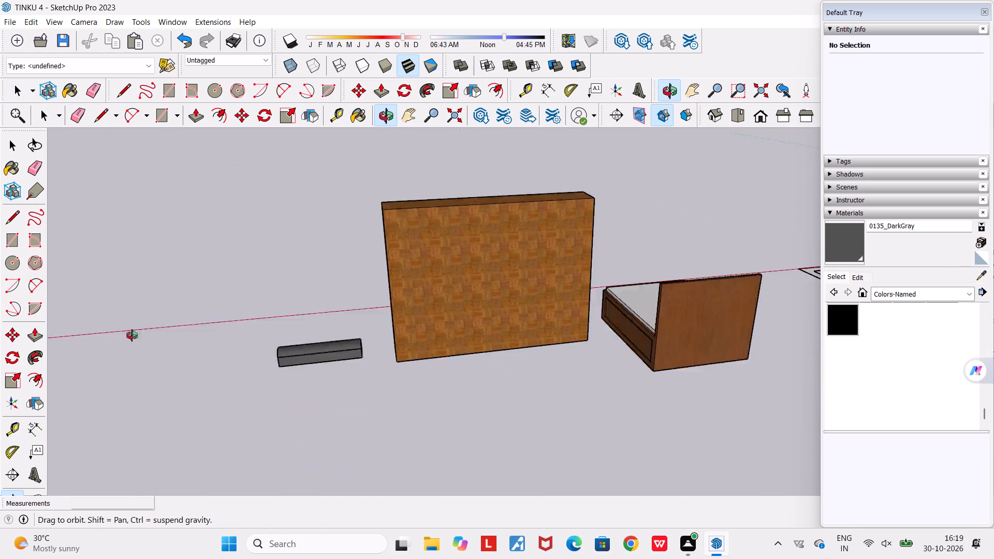
pyautogui.moveTo(132, 335); pyautogui.dragTo(671, 381, button='middle')
# Check the furniture copies against the house model and floor plan, and examine their row from a low front angle.
pyautogui.scroll(-3, 671, 381)
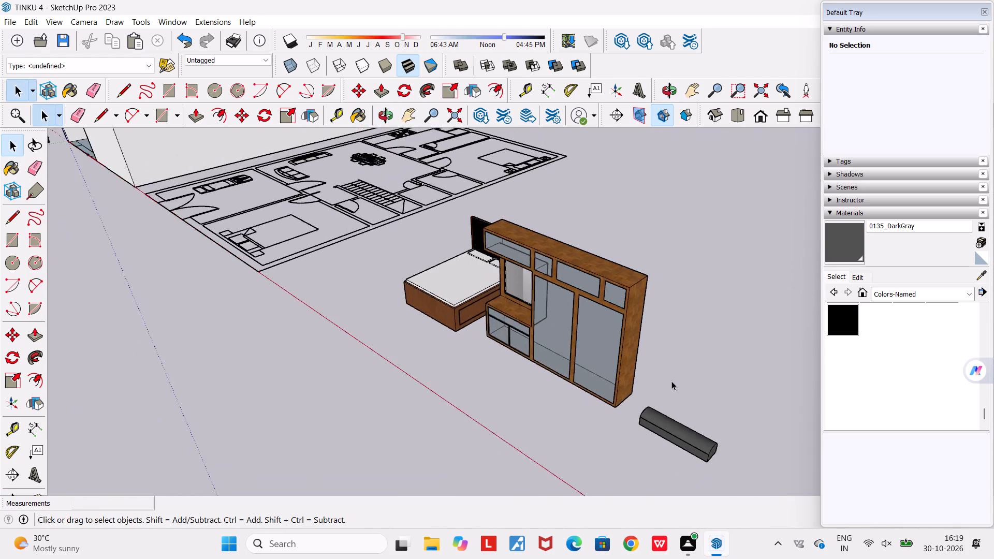
pyautogui.scroll(-6, 671, 381)
pyautogui.moveTo(670, 459); pyautogui.dragTo(846, 431, button='middle')
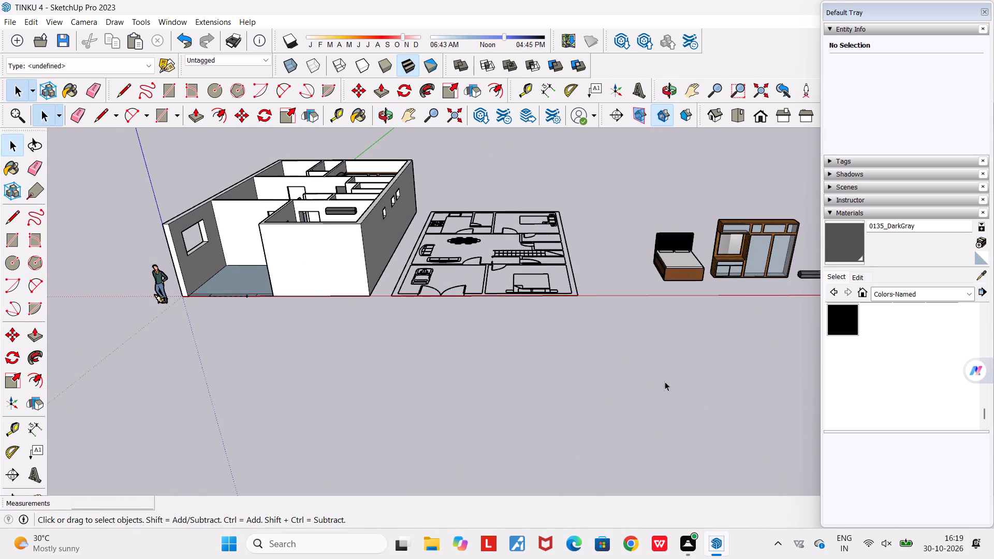
pyautogui.click(697, 89)
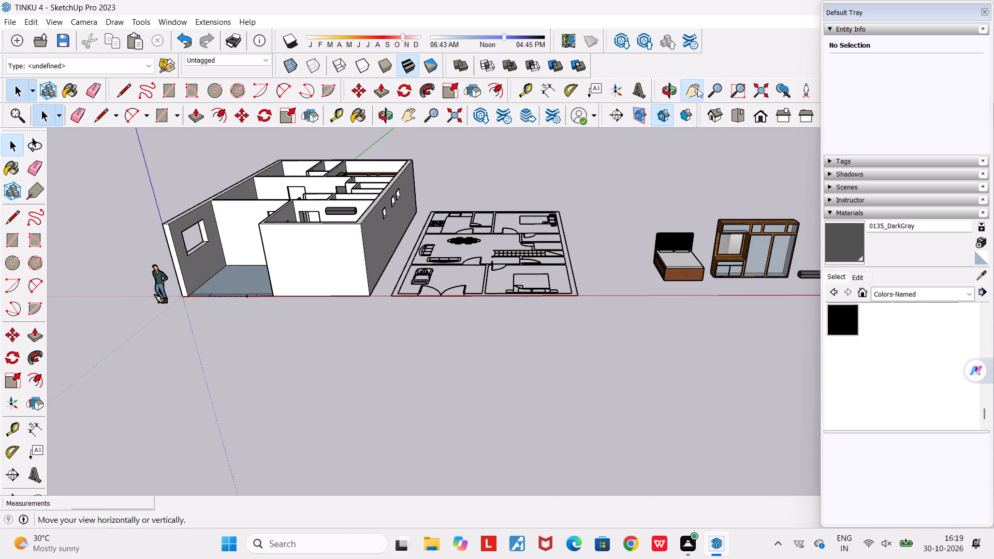
pyautogui.moveTo(616, 213); pyautogui.dragTo(370, 258)
pyautogui.scroll(4, 617, 294)
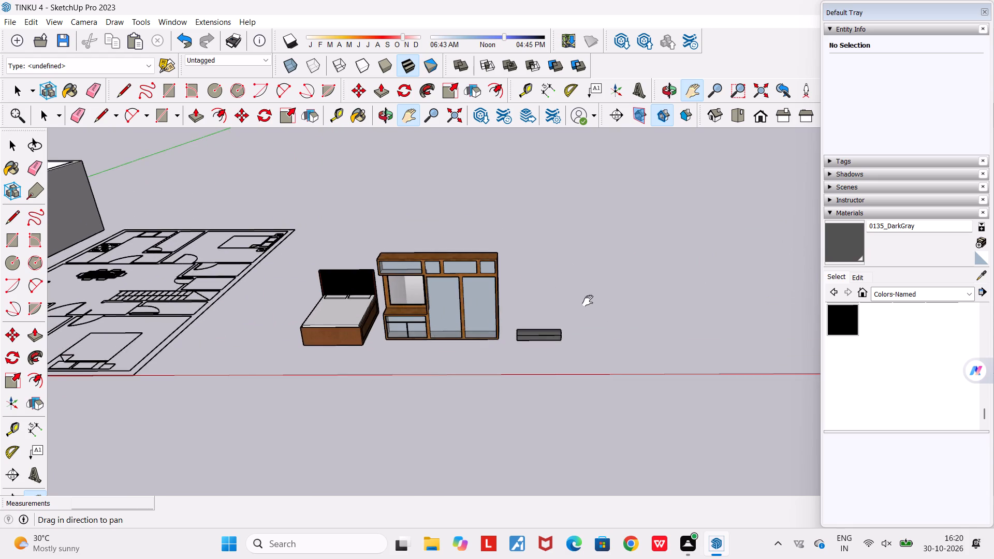
pyautogui.moveTo(578, 293); pyautogui.dragTo(698, 227, button='middle')
pyautogui.scroll(6, 609, 246)
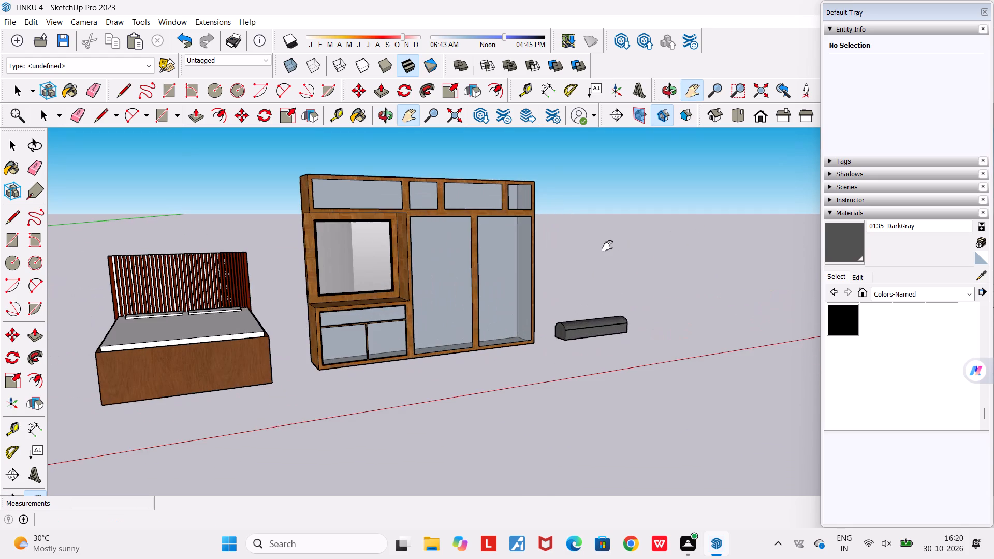
pyautogui.moveTo(598, 256); pyautogui.dragTo(452, 224, button='middle')
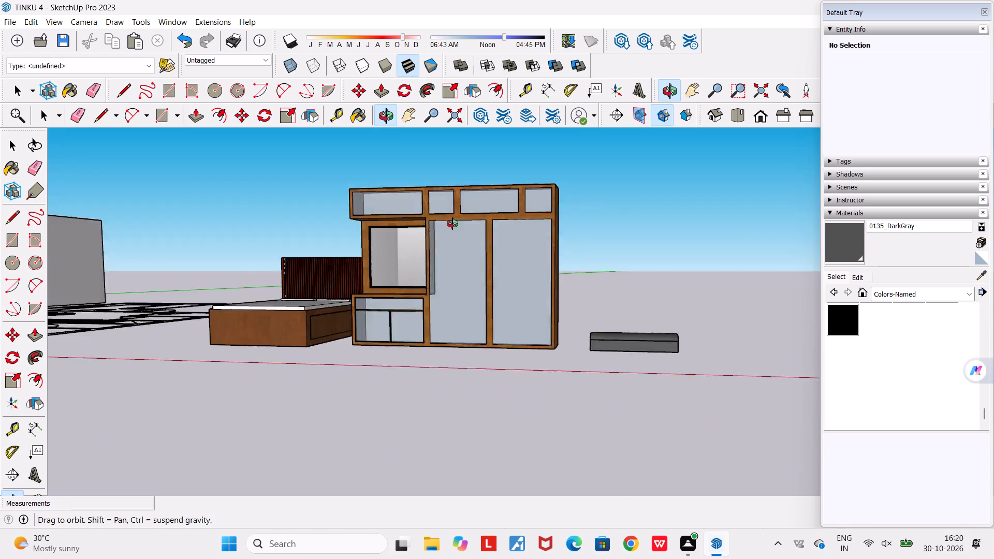
# Inspect the wardrobe copy's open compartments, mirror recess and shelves close up from low and raised front angles.
pyautogui.moveTo(452, 224); pyautogui.dragTo(508, 203, button='middle')
pyautogui.scroll(-1, 508, 203)
pyautogui.scroll(4, 427, 155)
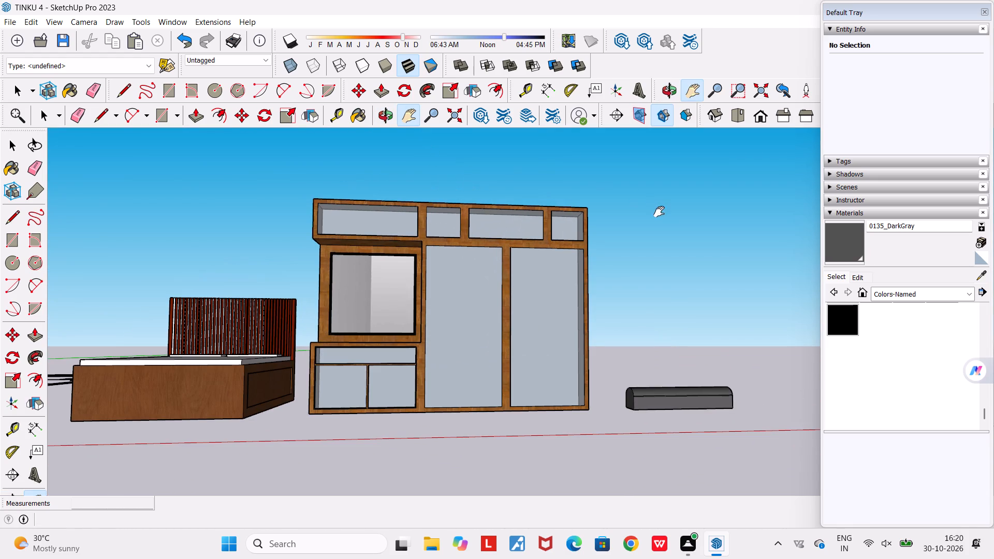
pyautogui.moveTo(656, 217); pyautogui.dragTo(542, 232, button='middle')
pyautogui.scroll(3, 492, 207)
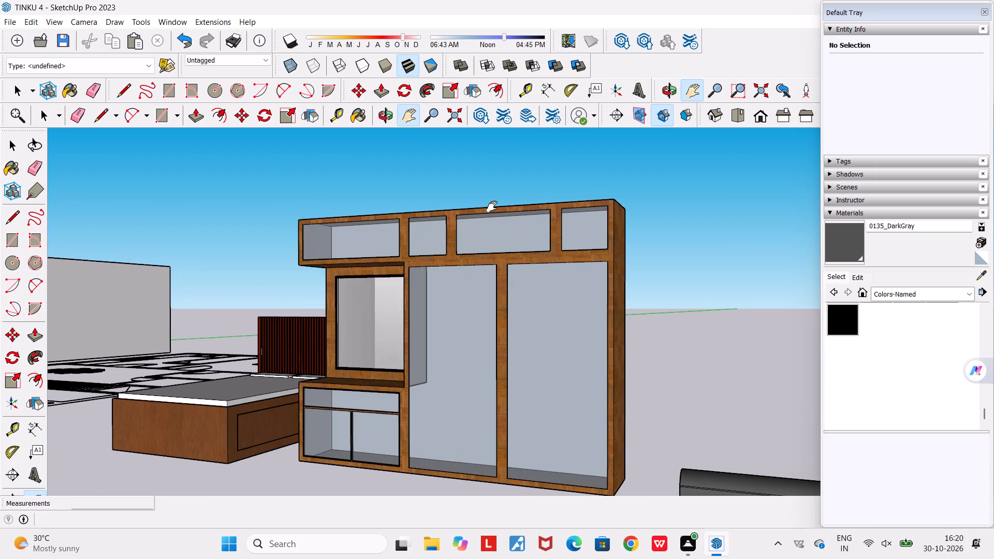
pyautogui.scroll(1, 572, 354)
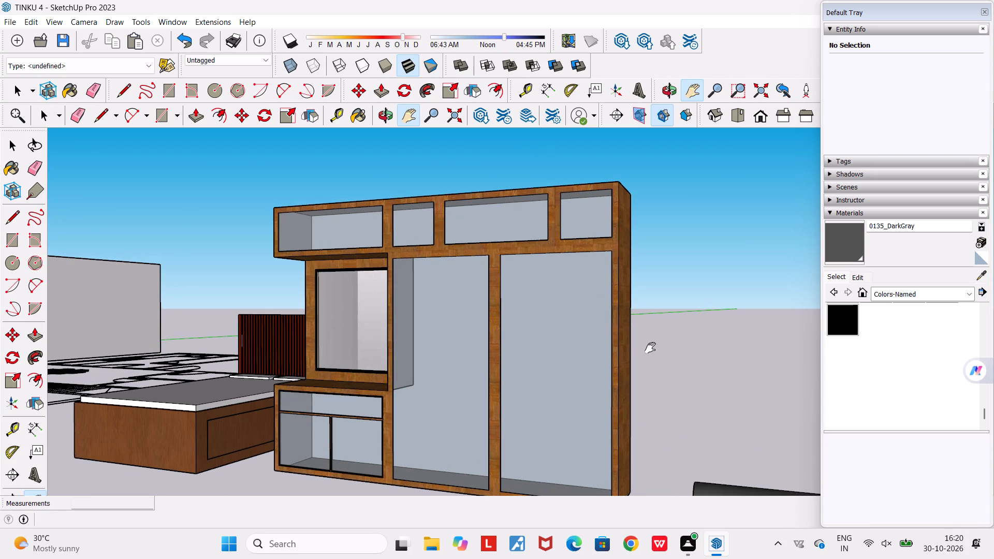
pyautogui.moveTo(651, 348); pyautogui.dragTo(644, 393, button='middle')
pyautogui.scroll(-3, 644, 393)
pyautogui.scroll(6, 562, 495)
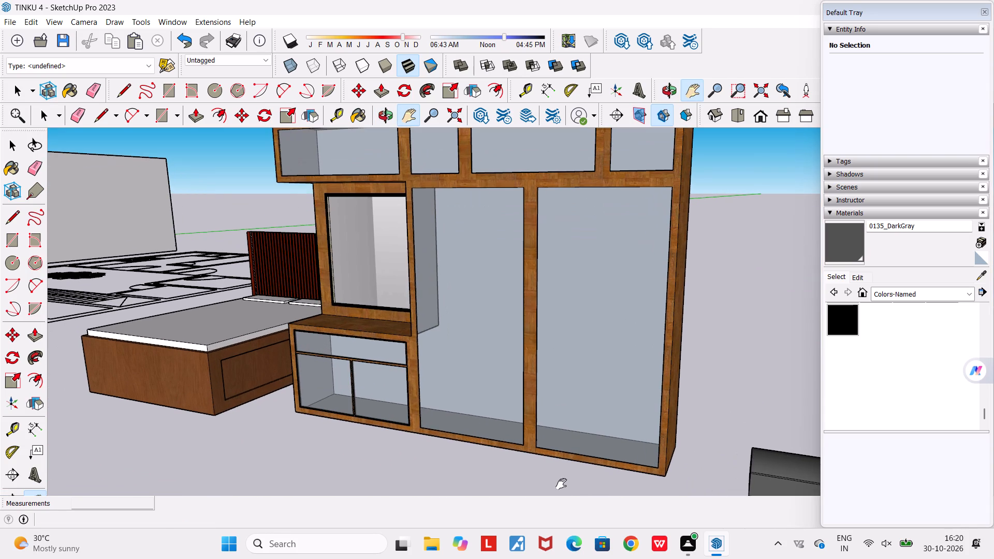
pyautogui.scroll(-2, 561, 484)
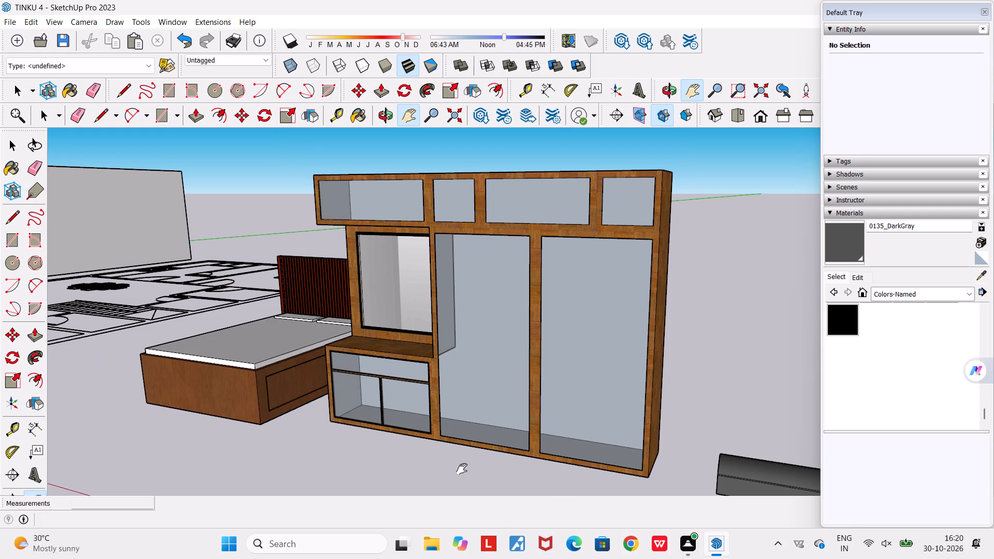
pyautogui.moveTo(460, 469); pyautogui.dragTo(466, 501, button='middle')
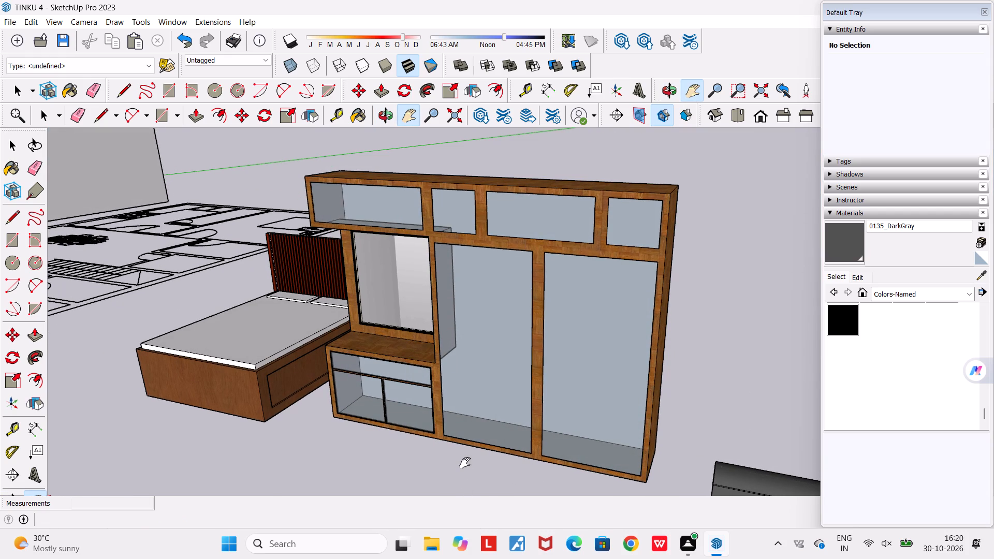
pyautogui.scroll(1, 465, 463)
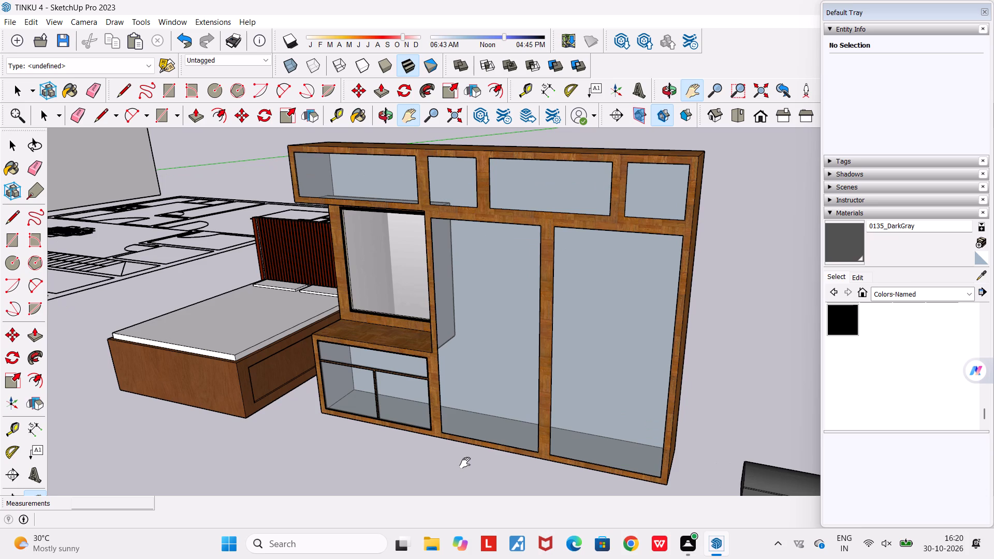
pyautogui.scroll(1, 465, 463)
pyautogui.scroll(-1, 465, 463)
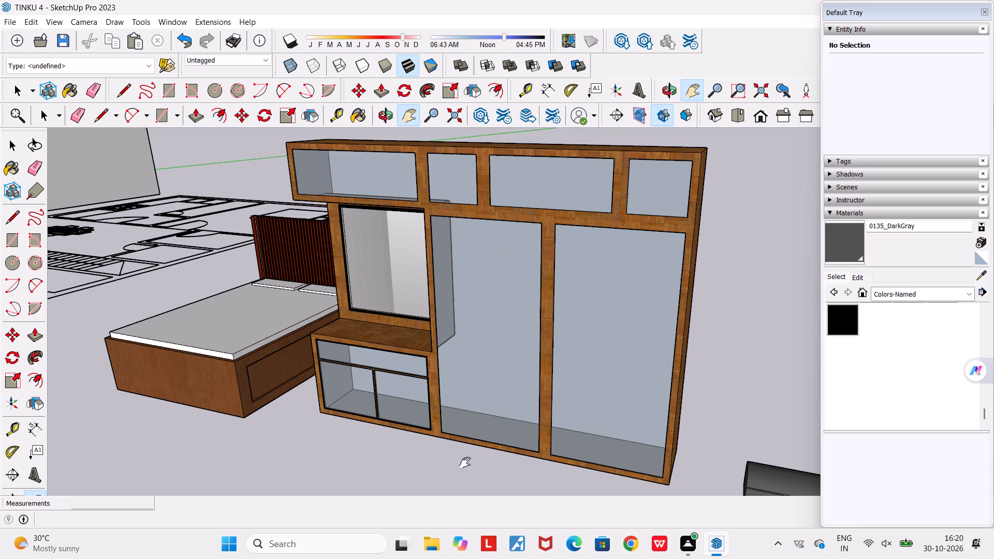
# Examine the bed and wardrobe copies from a raised front angle and straight on, including the wardrobe's lower compartments.
pyautogui.moveTo(465, 463); pyautogui.dragTo(621, 472, button='middle')
pyautogui.scroll(-2, 621, 472)
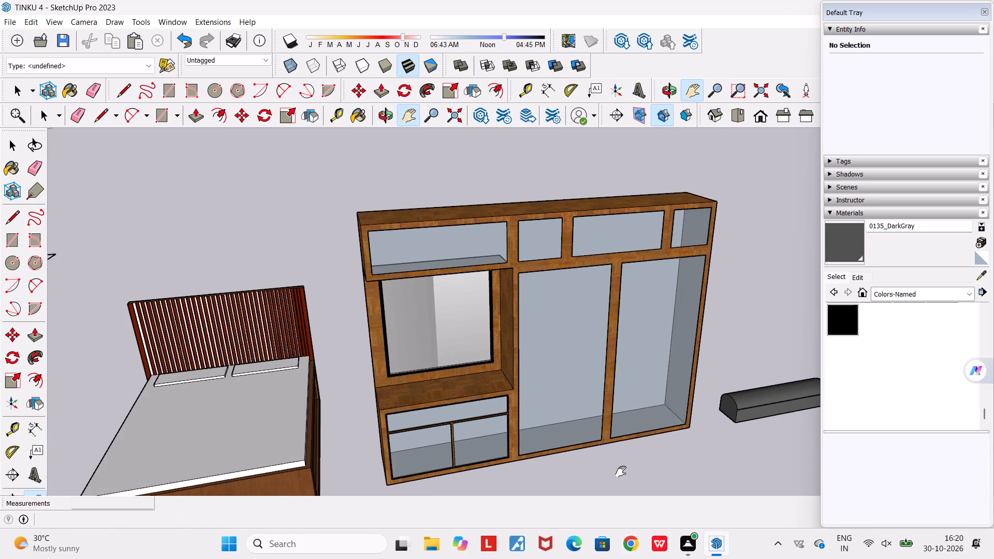
pyautogui.moveTo(609, 464); pyautogui.dragTo(533, 464, button='middle')
pyautogui.scroll(-2, 533, 464)
pyautogui.moveTo(553, 476); pyautogui.dragTo(510, 457, button='middle')
pyautogui.scroll(-3, 510, 457)
pyautogui.moveTo(554, 484); pyautogui.dragTo(664, 445, button='middle')
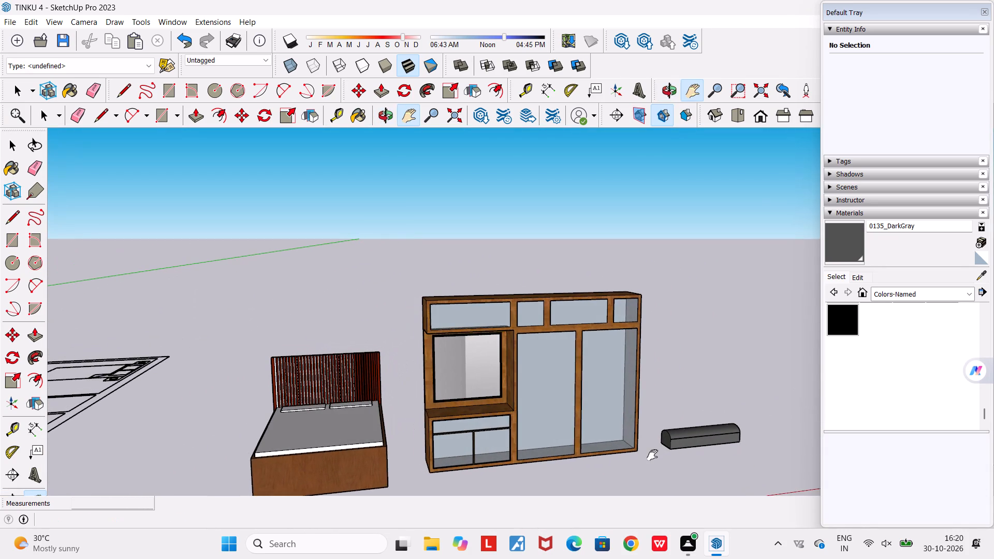
pyautogui.scroll(1, 644, 464)
pyautogui.moveTo(638, 465); pyautogui.dragTo(577, 478, button='middle')
pyautogui.scroll(4, 577, 478)
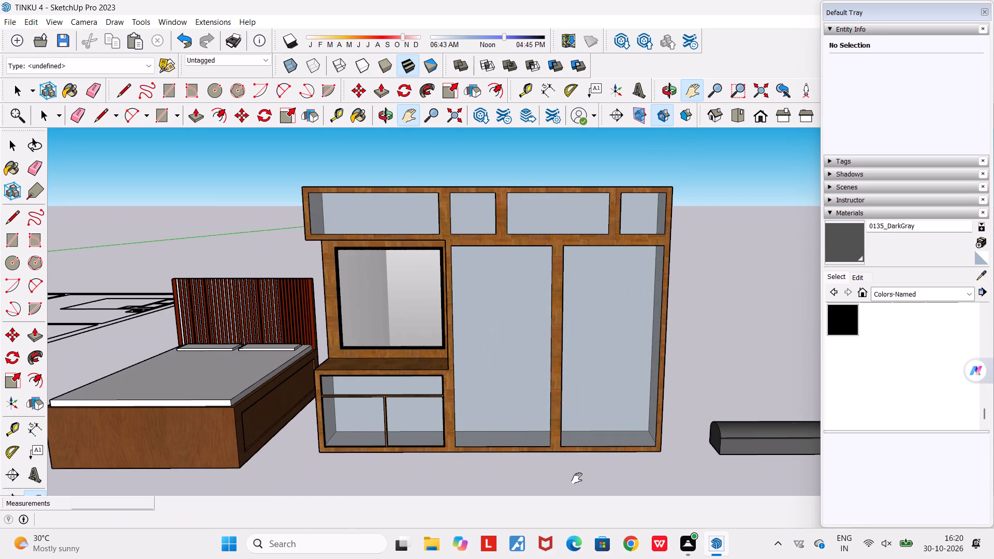
pyautogui.moveTo(588, 483); pyautogui.dragTo(536, 490, button='middle')
pyautogui.scroll(4, 666, 492)
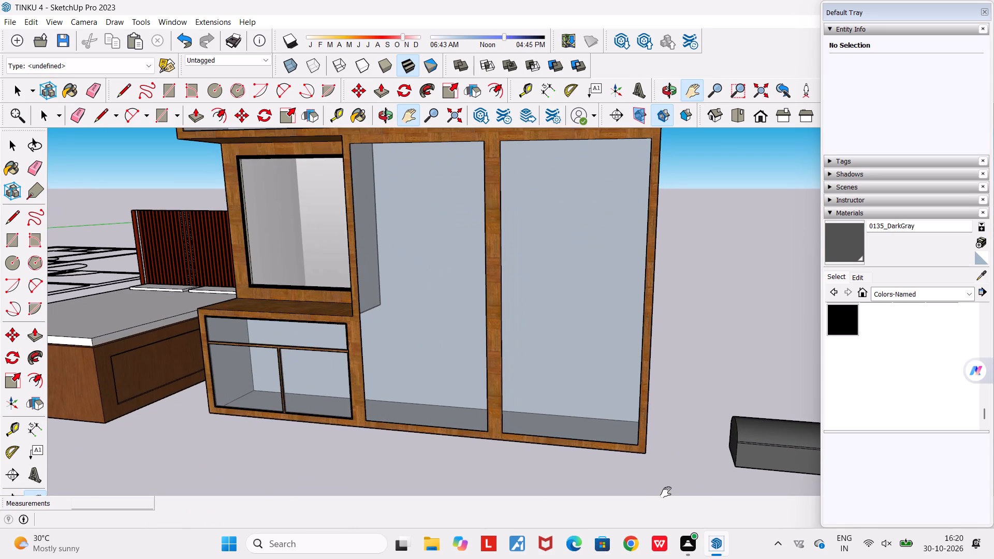
# Inspect the wardrobe copy's side panel and check the furniture row's placement against the house model and floor plan.
pyautogui.moveTo(666, 492); pyautogui.dragTo(494, 504, button='middle')
pyautogui.scroll(-5, 494, 504)
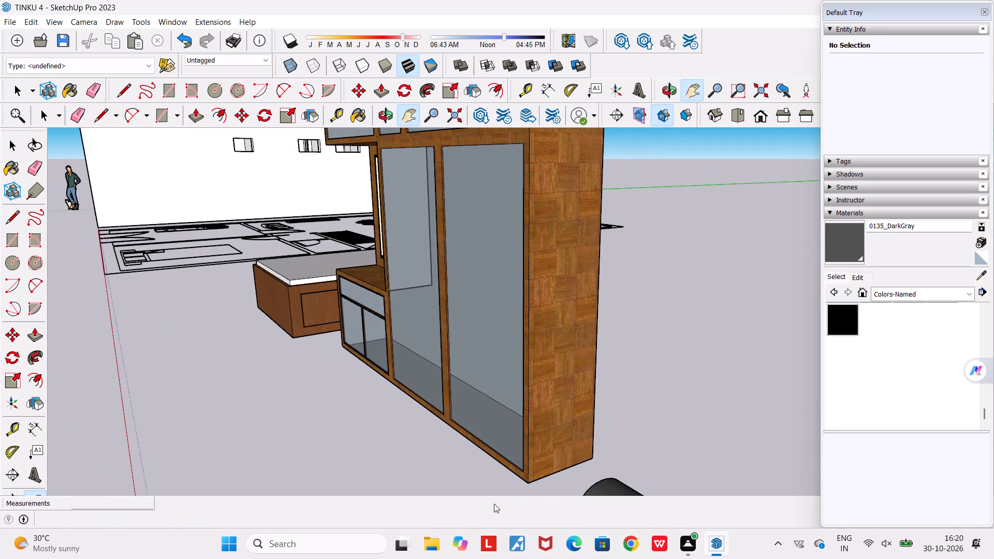
pyautogui.scroll(-5, 499, 484)
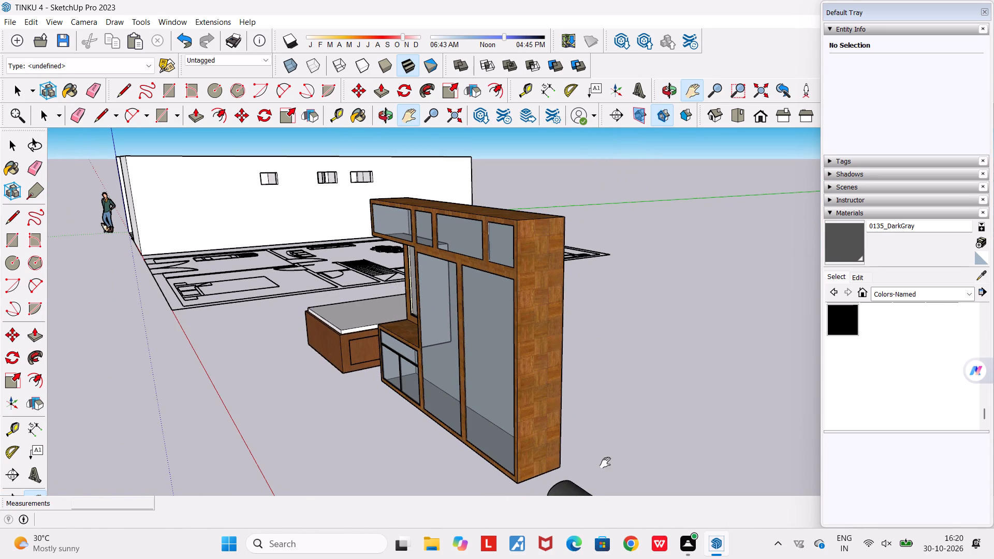
pyautogui.moveTo(605, 463); pyautogui.dragTo(699, 451, button='middle')
pyautogui.scroll(-5, 699, 451)
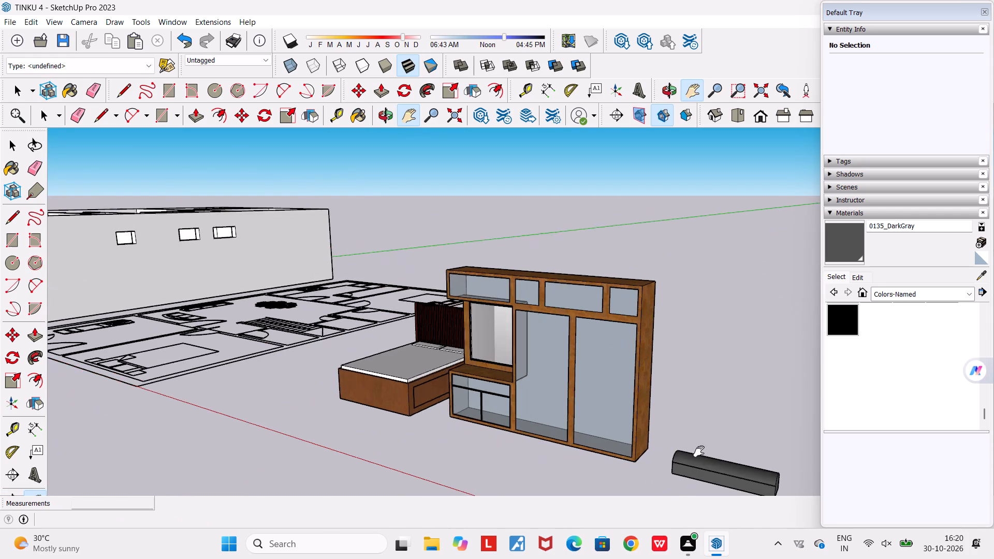
pyautogui.moveTo(665, 466); pyautogui.dragTo(749, 459, button='middle')
pyautogui.scroll(-4, 748, 459)
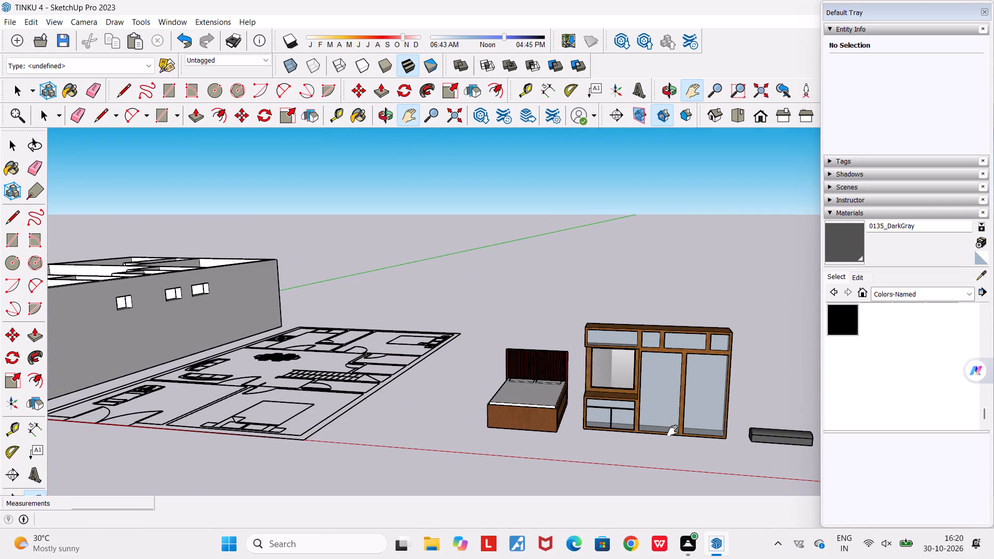
pyautogui.moveTo(669, 426); pyautogui.dragTo(459, 421)
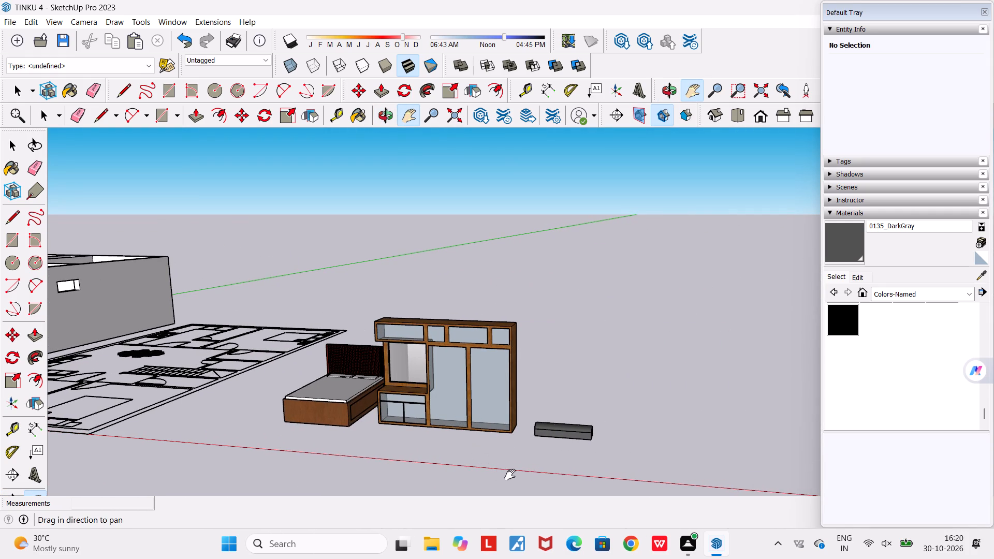
pyautogui.moveTo(518, 470); pyautogui.dragTo(656, 465, button='middle')
pyautogui.scroll(5, 738, 421)
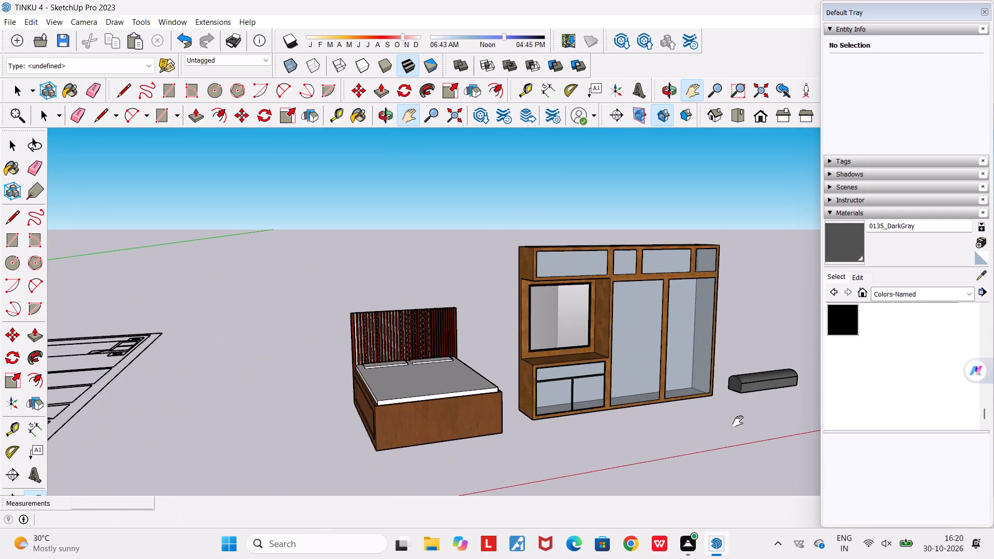
pyautogui.scroll(2, 738, 421)
pyautogui.moveTo(693, 430); pyautogui.dragTo(357, 454, button='middle')
pyautogui.scroll(-4, 357, 454)
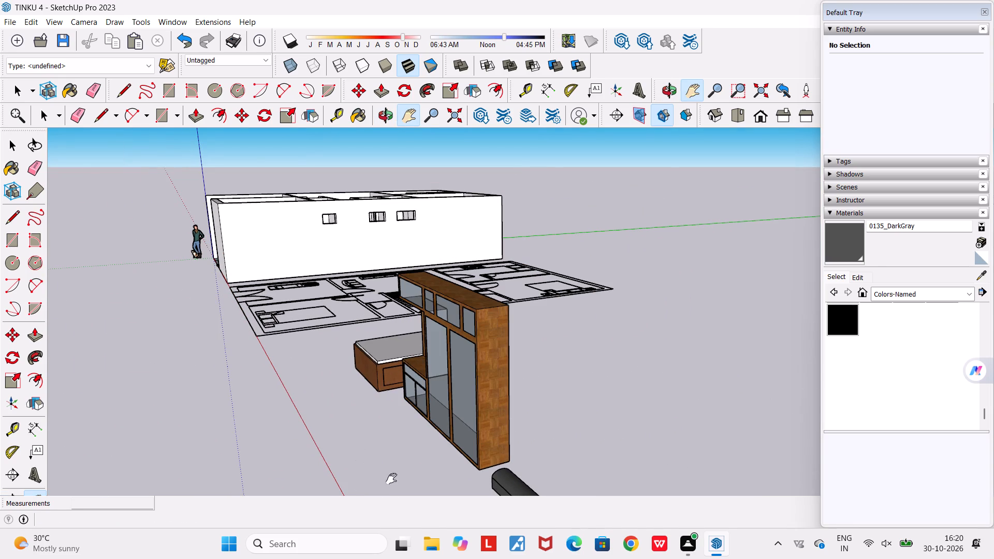
pyautogui.moveTo(444, 500); pyautogui.dragTo(569, 478, button='middle')
pyautogui.scroll(-4, 569, 478)
pyautogui.moveTo(569, 478); pyautogui.dragTo(622, 460, button='middle')
pyautogui.scroll(5, 707, 342)
pyautogui.moveTo(767, 367); pyautogui.dragTo(696, 385, button='middle')
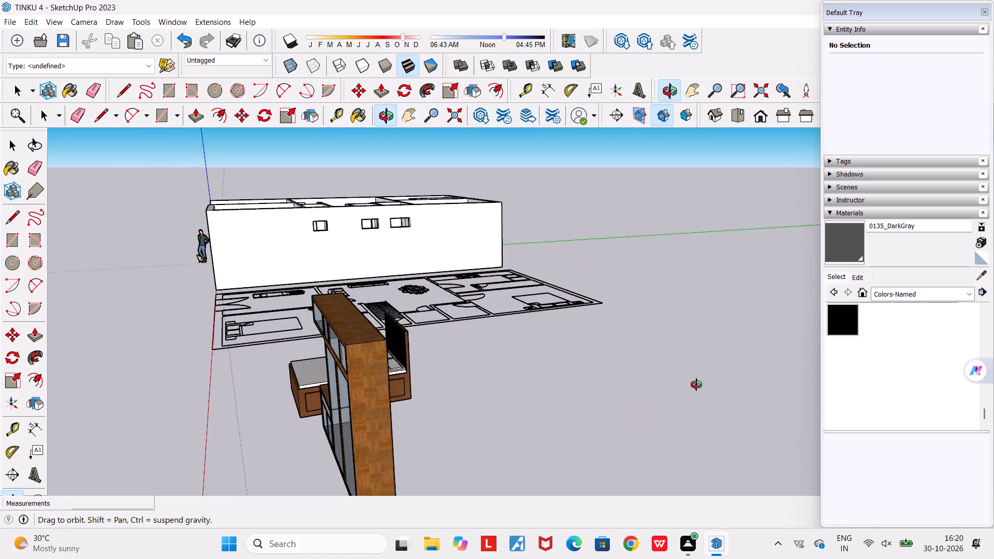
pyautogui.moveTo(696, 385); pyautogui.dragTo(708, 366, button='middle')
pyautogui.scroll(-4, 708, 366)
pyautogui.moveTo(684, 386); pyautogui.dragTo(870, 419, button='middle')
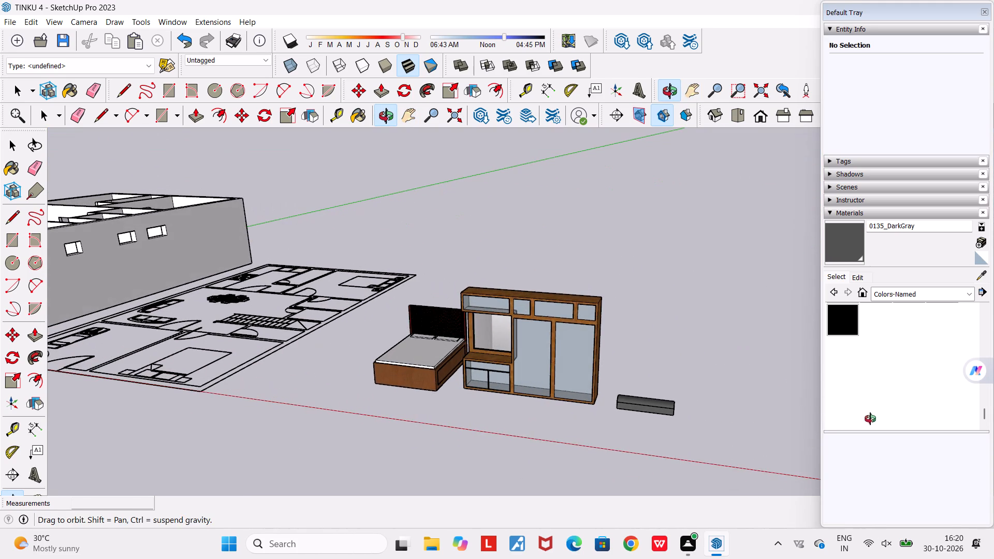
pyautogui.moveTo(870, 419); pyautogui.dragTo(867, 418, button='middle')
# Examine the wardrobe's lower compartments and the air conditioner copy close up, and view the row from the bed end.
pyautogui.scroll(7, 600, 413)
pyautogui.moveTo(600, 413); pyautogui.dragTo(641, 406, button='middle')
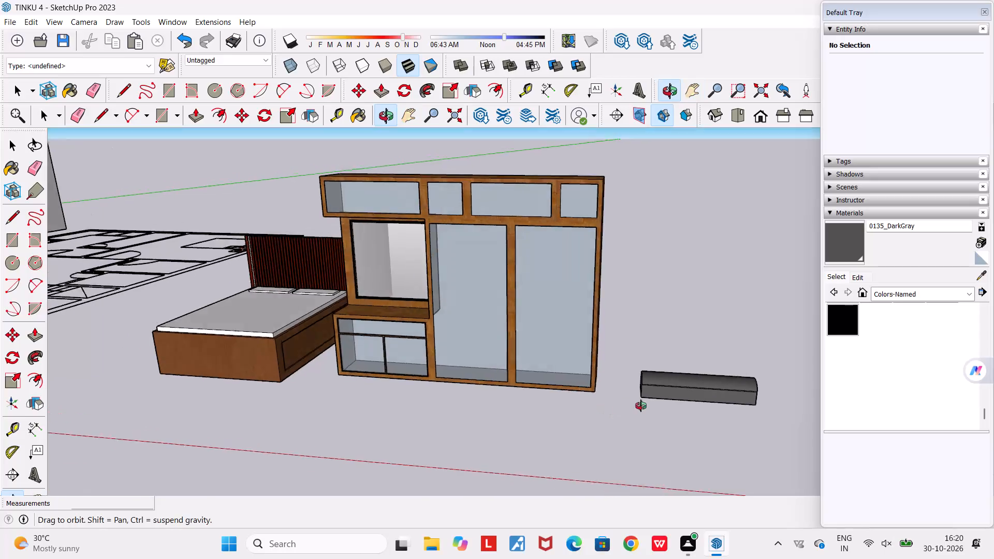
pyautogui.moveTo(641, 406); pyautogui.dragTo(751, 395, button='middle')
pyautogui.scroll(4, 659, 369)
pyautogui.moveTo(570, 397); pyautogui.dragTo(579, 397, button='middle')
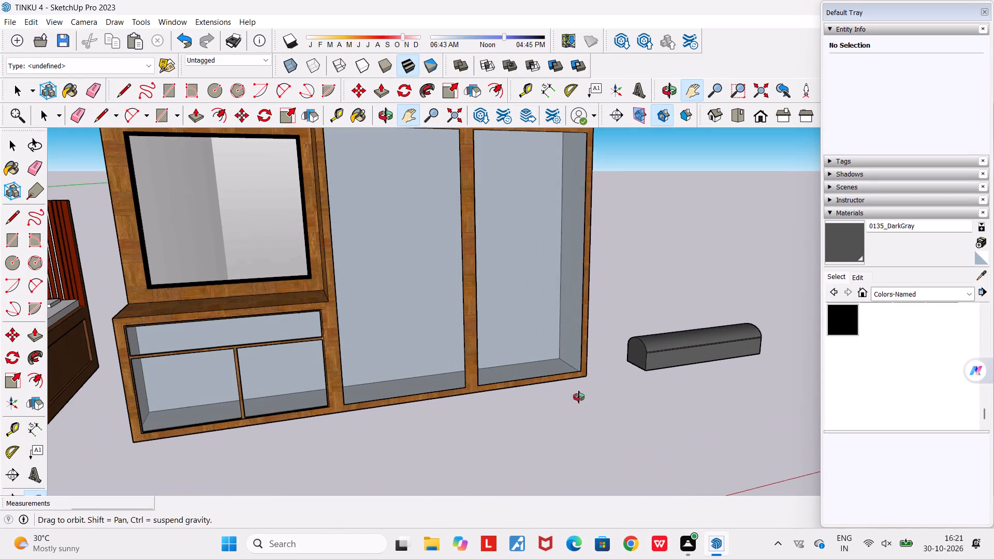
pyautogui.moveTo(579, 397); pyautogui.dragTo(679, 394, button='middle')
pyautogui.scroll(-6, 679, 394)
pyautogui.moveTo(647, 420); pyautogui.dragTo(629, 425, button='middle')
pyautogui.scroll(-4, 629, 425)
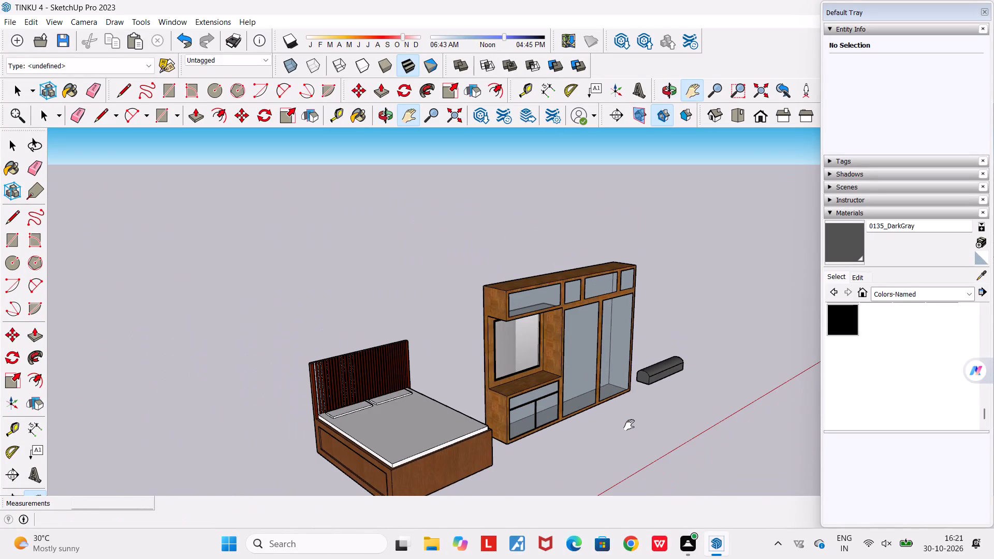
pyautogui.scroll(3, 659, 336)
pyautogui.moveTo(659, 336); pyautogui.dragTo(606, 350, button='middle')
pyautogui.scroll(-4, 606, 350)
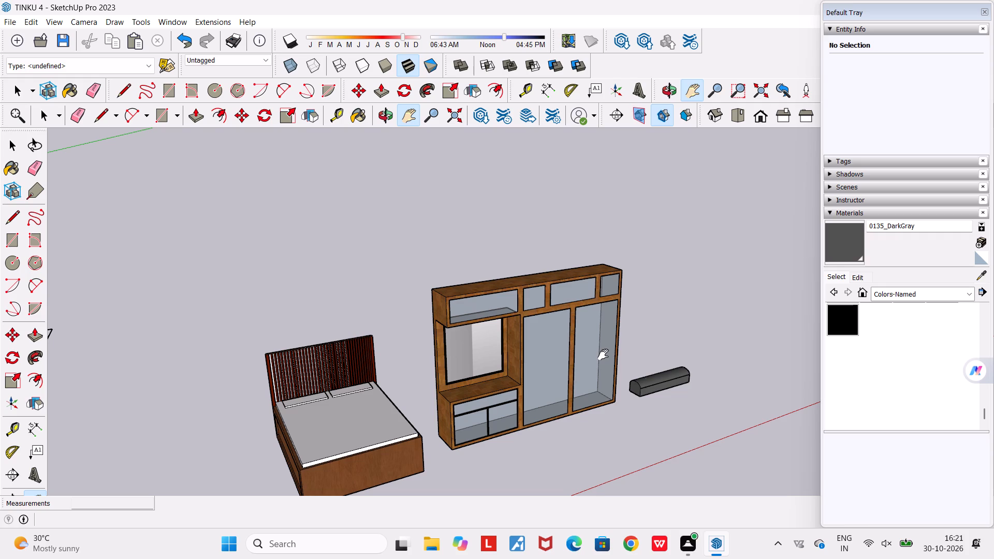
pyautogui.moveTo(548, 450); pyautogui.dragTo(618, 430, button='middle')
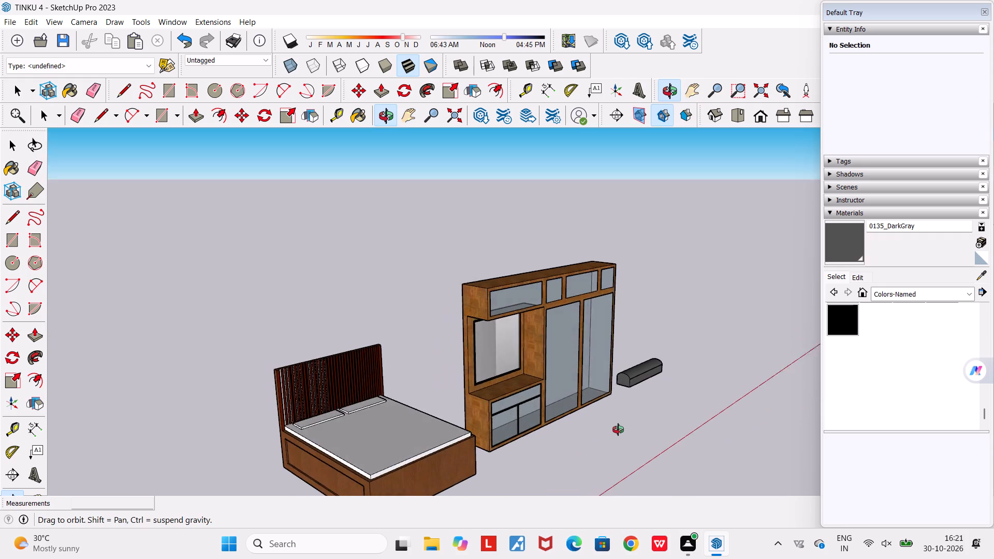
pyautogui.moveTo(618, 430); pyautogui.dragTo(616, 424, button='middle')
pyautogui.scroll(-3, 616, 424)
# Review the row of furniture copies beside the floor plan from a low angle, from above and from behind.
pyautogui.moveTo(616, 424); pyautogui.dragTo(366, 393, button='middle')
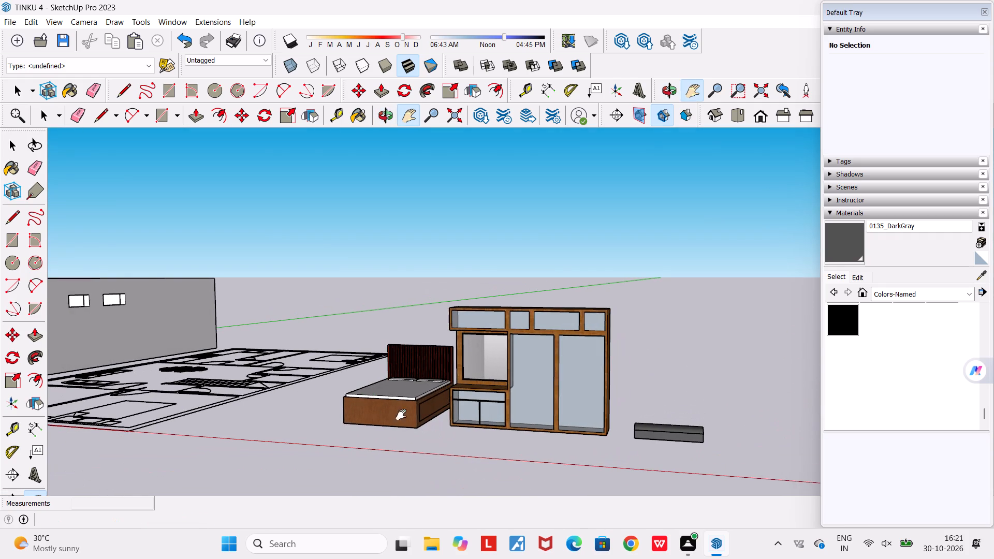
pyautogui.scroll(3, 445, 429)
pyautogui.moveTo(649, 458); pyautogui.dragTo(553, 469, button='middle')
pyautogui.scroll(-2, 553, 469)
pyautogui.scroll(3, 535, 461)
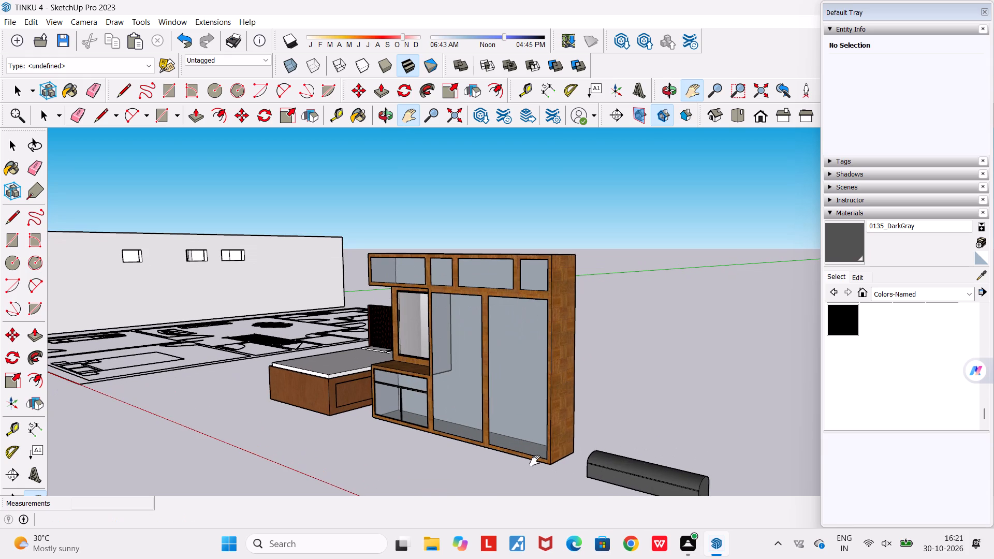
pyautogui.scroll(-3, 535, 461)
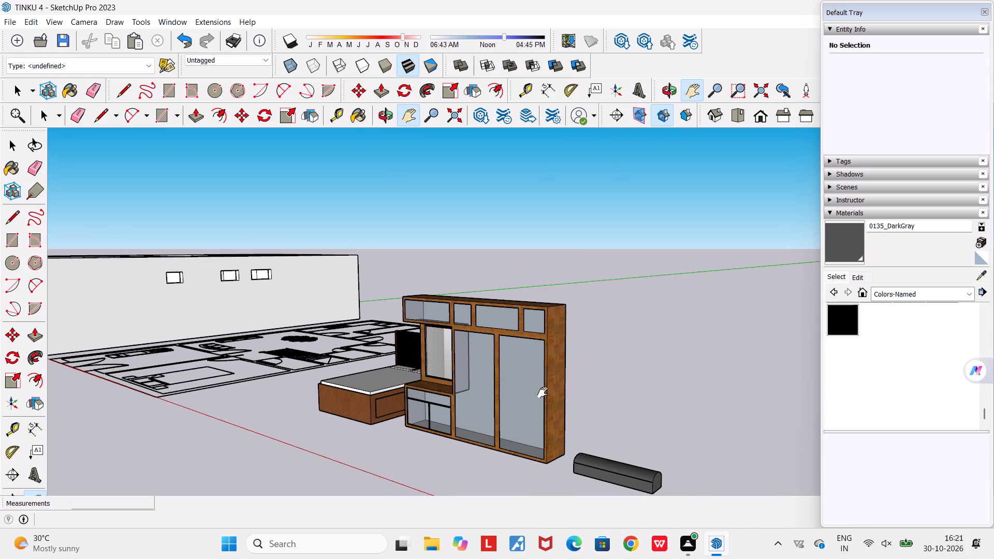
pyautogui.moveTo(573, 318); pyautogui.dragTo(605, 398, button='middle')
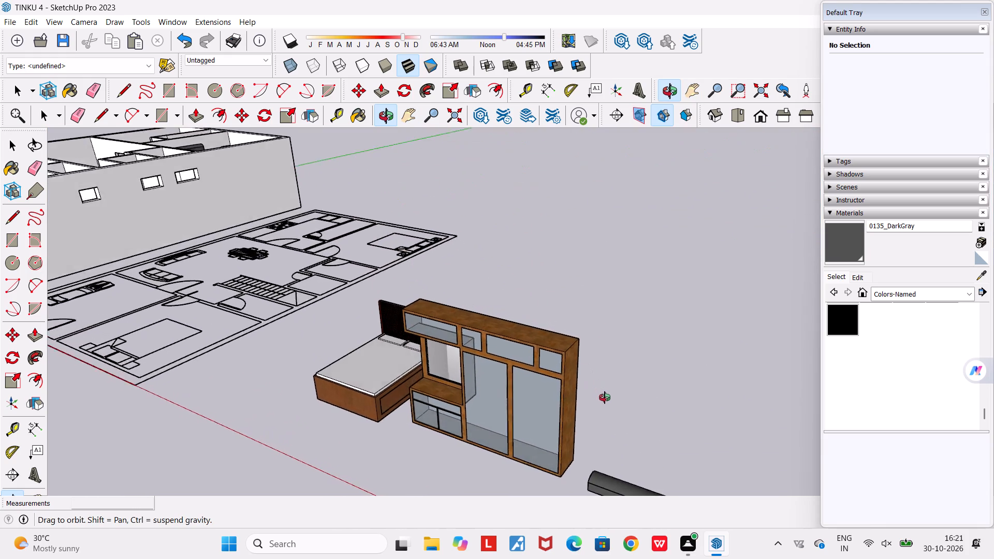
pyautogui.moveTo(605, 398); pyautogui.dragTo(728, 434, button='middle')
pyautogui.scroll(5, 664, 481)
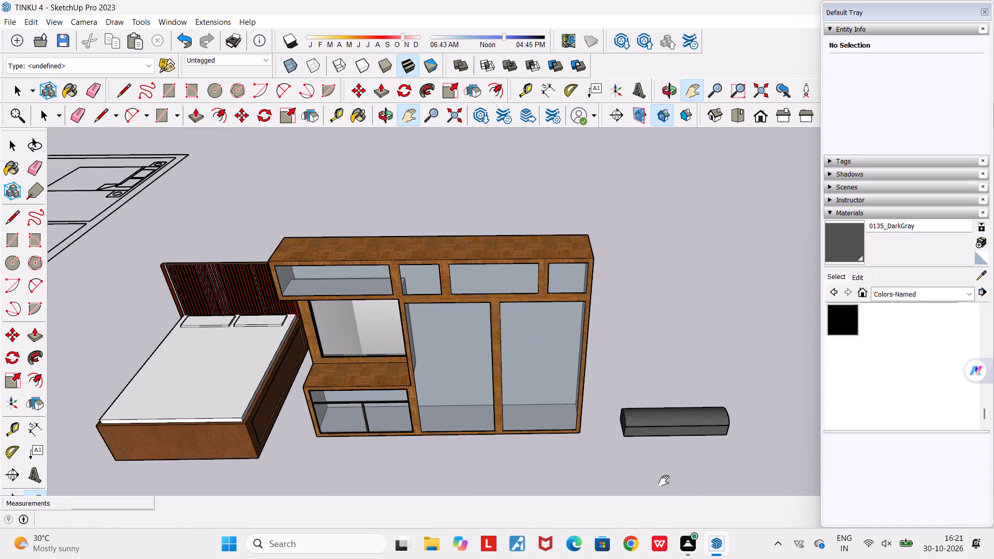
pyautogui.moveTo(579, 482); pyautogui.dragTo(581, 480, button='middle')
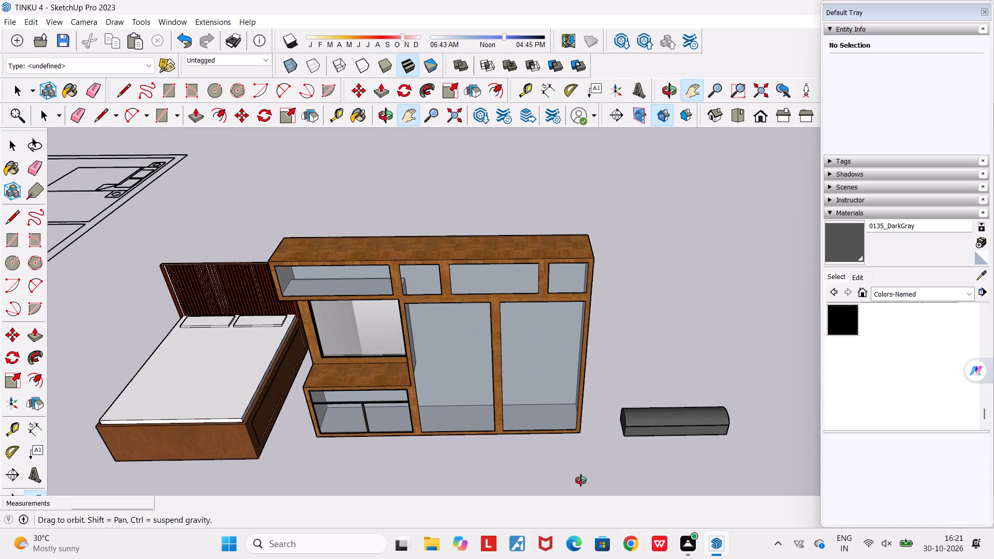
pyautogui.moveTo(581, 480); pyautogui.dragTo(646, 453, button='middle')
pyautogui.scroll(-5, 646, 453)
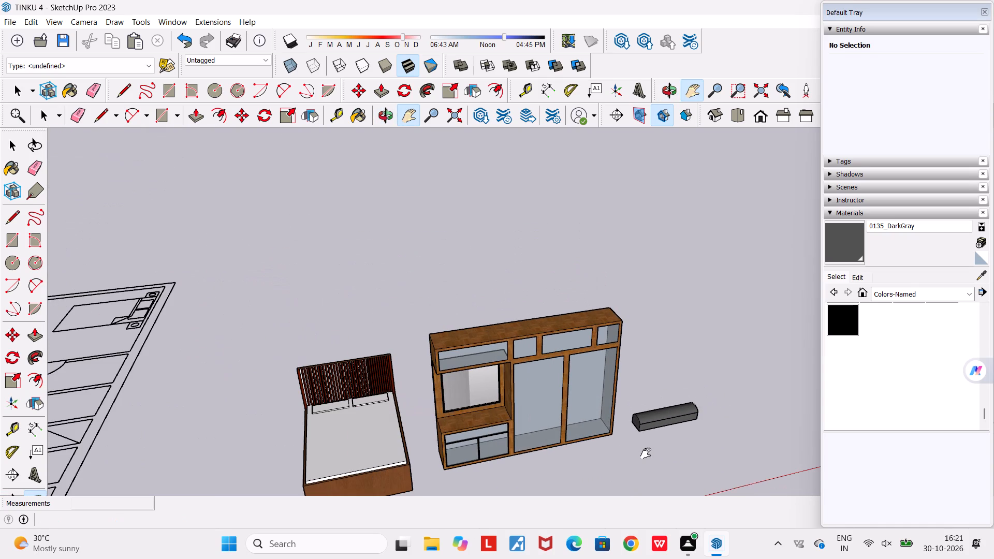
pyautogui.moveTo(646, 453); pyautogui.dragTo(51, 472, button='middle')
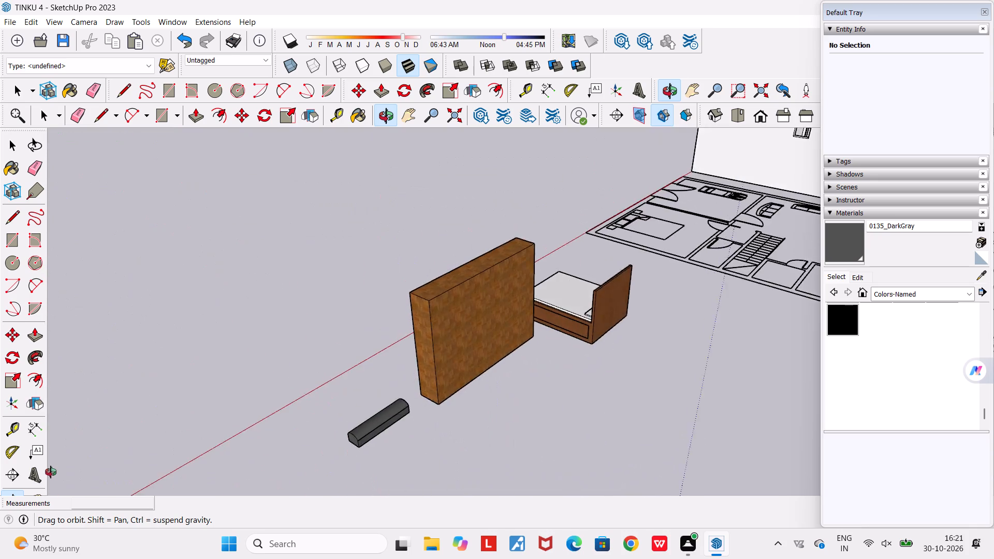
pyautogui.moveTo(51, 472); pyautogui.dragTo(592, 453, button='middle')
pyautogui.scroll(-4, 592, 453)
pyautogui.moveTo(616, 484); pyautogui.dragTo(679, 503, button='middle')
pyautogui.moveTo(640, 482); pyautogui.dragTo(584, 451, button='middle')
pyautogui.scroll(2, 583, 459)
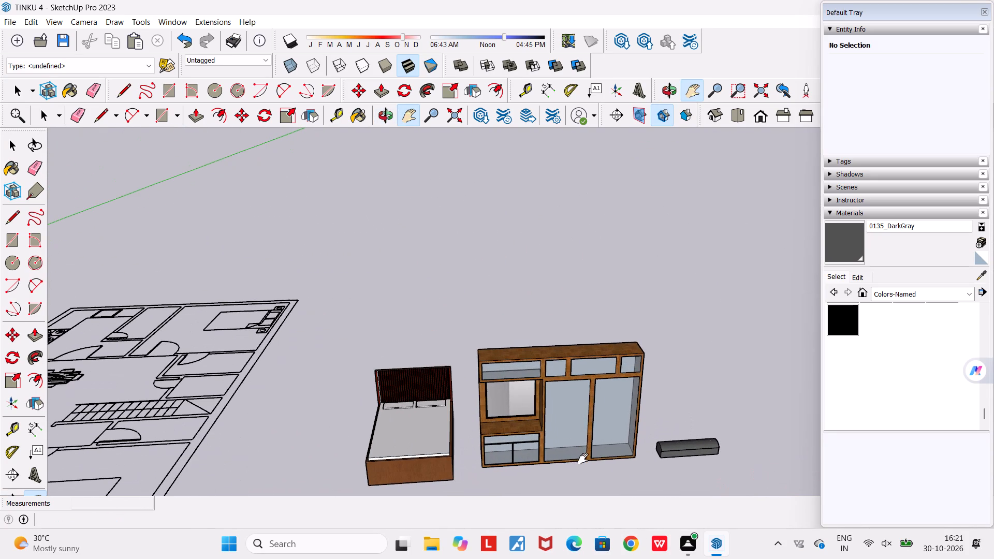
# Examine the row of bed, wardrobe and air conditioner copies from the front and from the air conditioner end.
pyautogui.moveTo(568, 406); pyautogui.dragTo(555, 344)
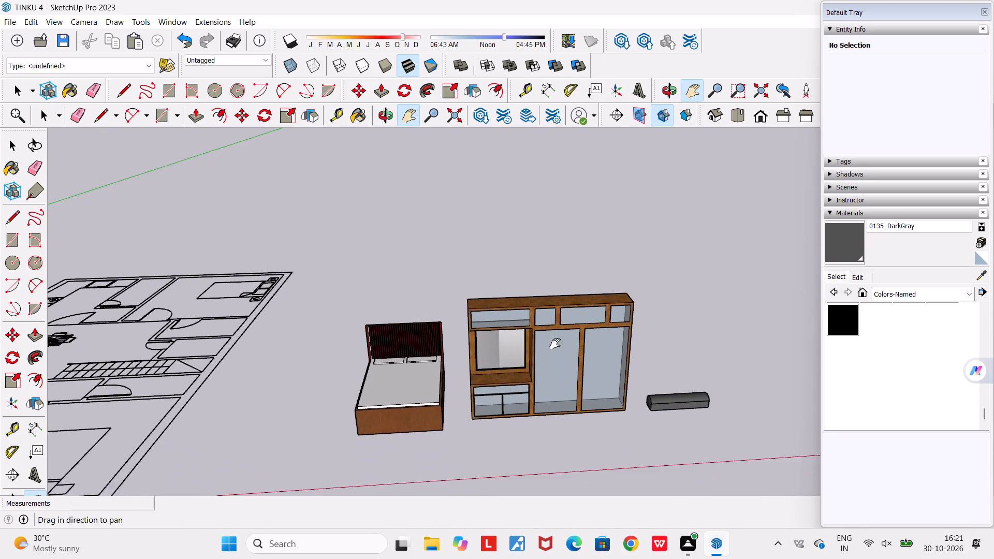
pyautogui.moveTo(555, 344); pyautogui.dragTo(549, 320)
pyautogui.moveTo(546, 423); pyautogui.dragTo(551, 453, button='middle')
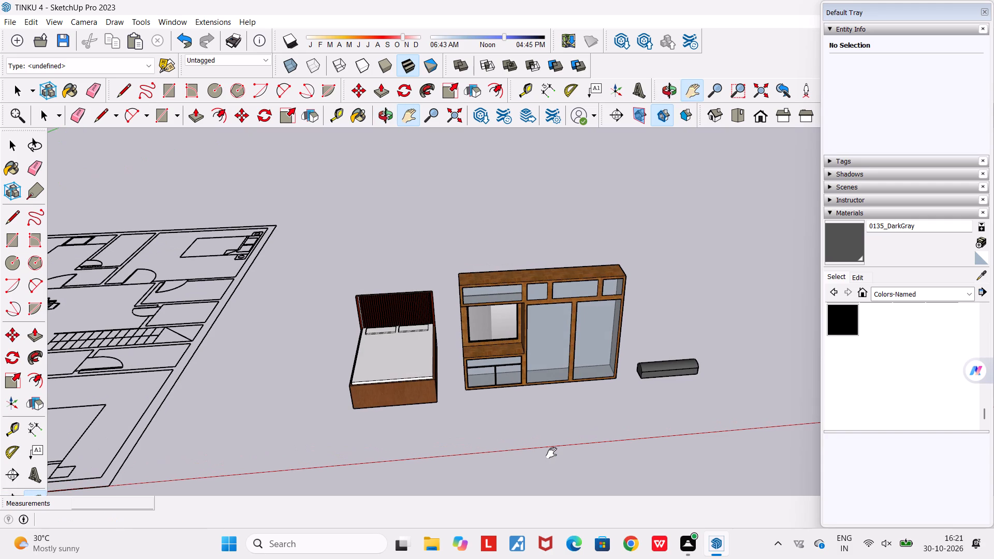
pyautogui.scroll(5, 551, 453)
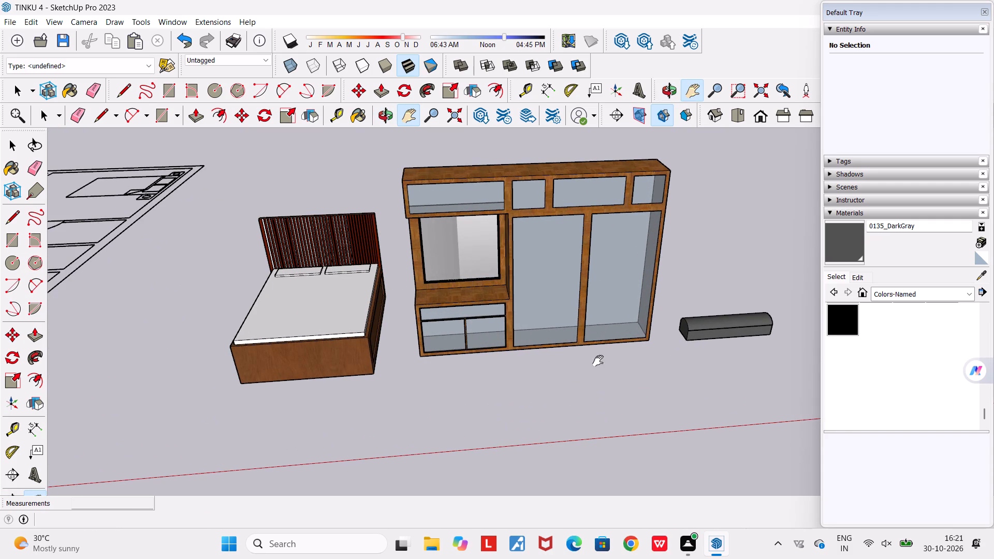
pyautogui.moveTo(597, 372); pyautogui.dragTo(545, 356, button='middle')
pyautogui.scroll(-4, 545, 356)
pyautogui.scroll(3, 579, 298)
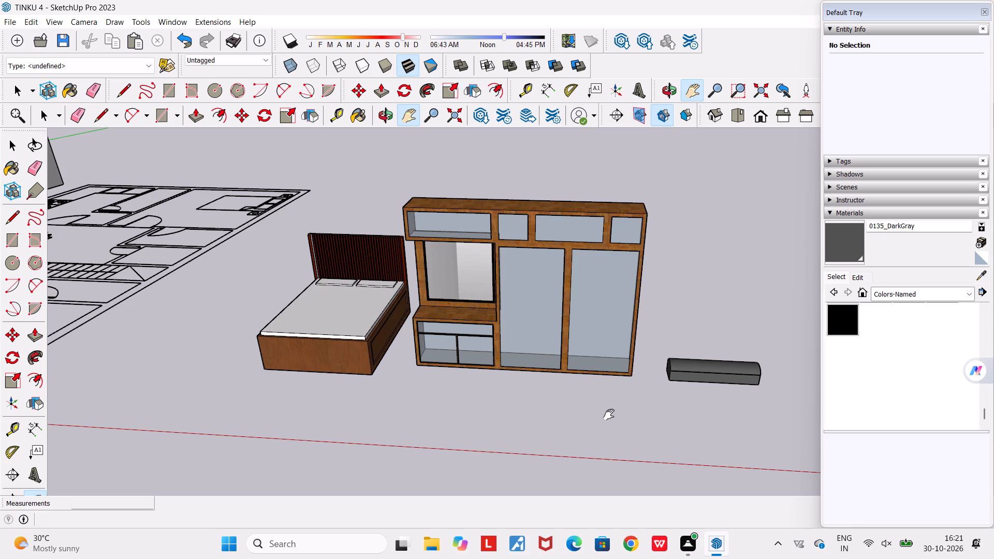
pyautogui.moveTo(649, 415); pyautogui.dragTo(587, 415, button='middle')
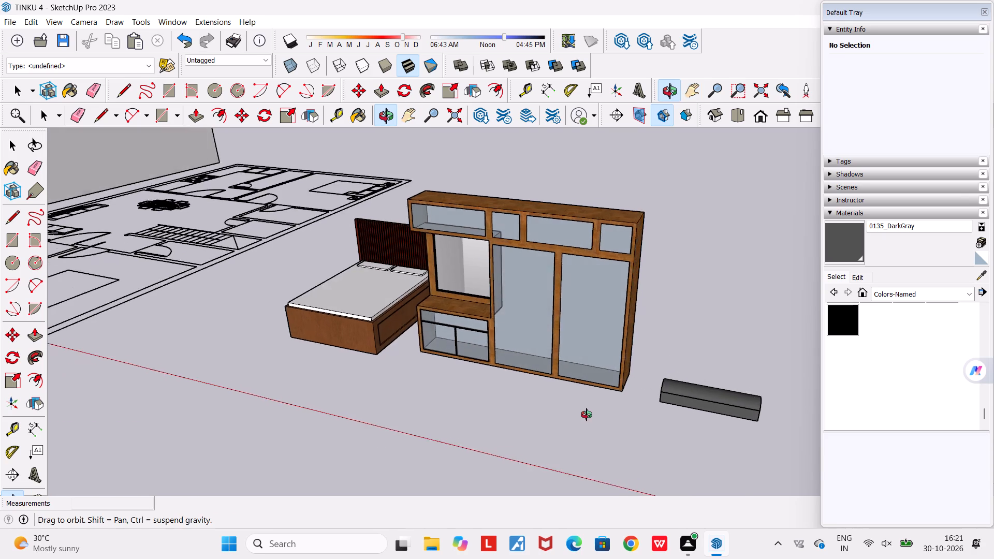
pyautogui.moveTo(587, 415); pyautogui.dragTo(582, 415, button='middle')
pyautogui.scroll(-2, 582, 415)
pyautogui.scroll(4, 639, 379)
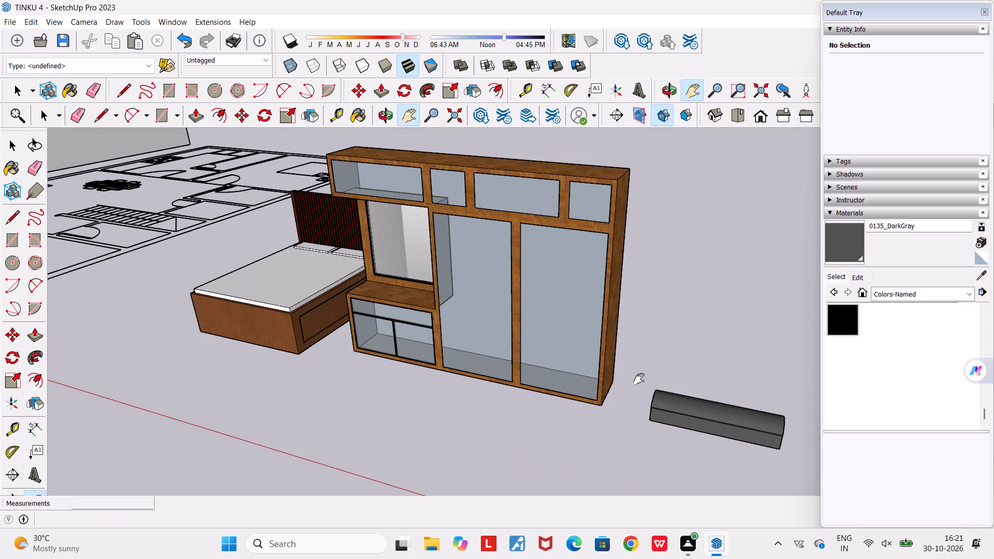
# Compare the furniture row with the floor plan from low and raised angles, including the wardrobe's open compartments.
pyautogui.moveTo(639, 379); pyautogui.dragTo(604, 375, button='middle')
pyautogui.scroll(-4, 604, 375)
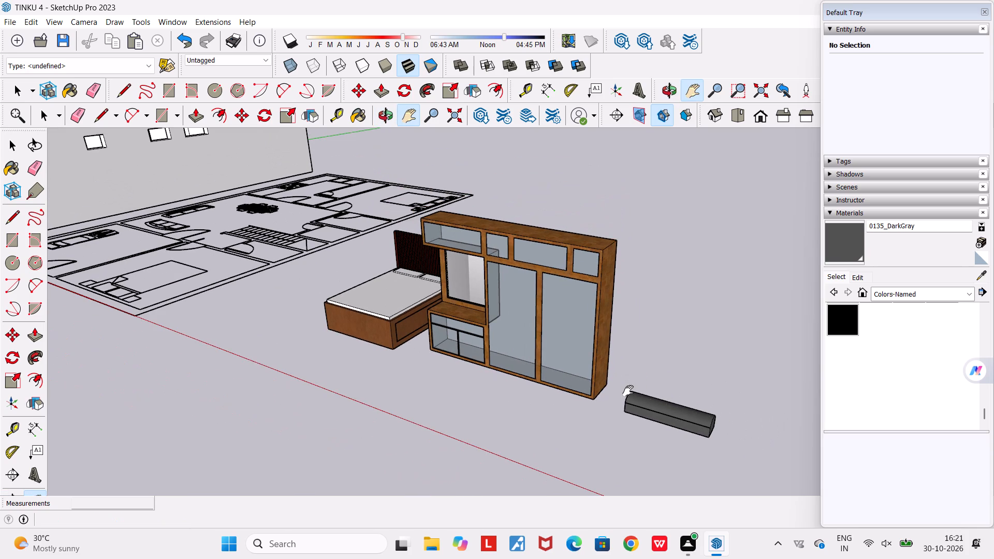
pyautogui.moveTo(628, 379); pyautogui.dragTo(684, 331, button='middle')
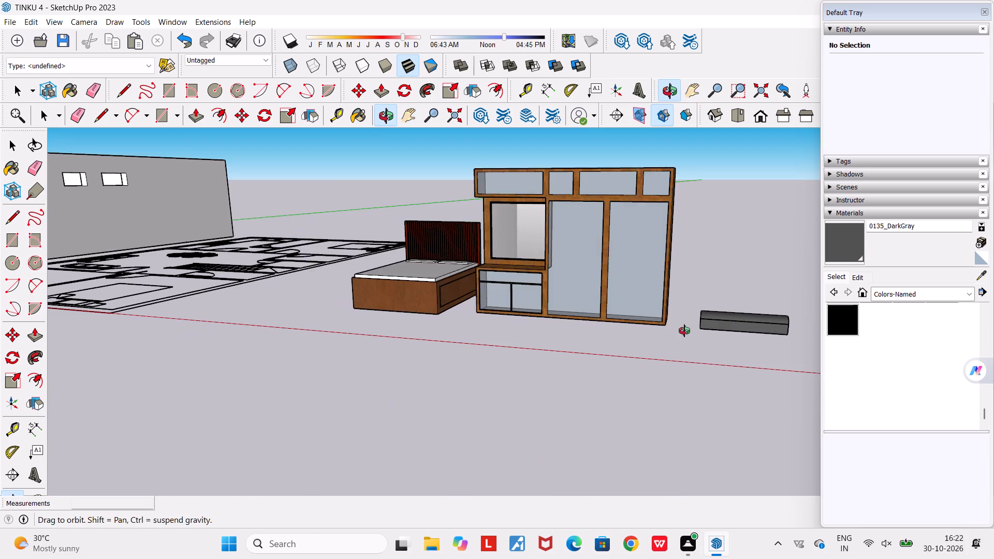
pyautogui.moveTo(684, 331); pyautogui.dragTo(679, 339, button='middle')
pyautogui.scroll(-3, 679, 339)
pyautogui.scroll(4, 679, 340)
pyautogui.moveTo(678, 352); pyautogui.dragTo(730, 383, button='middle')
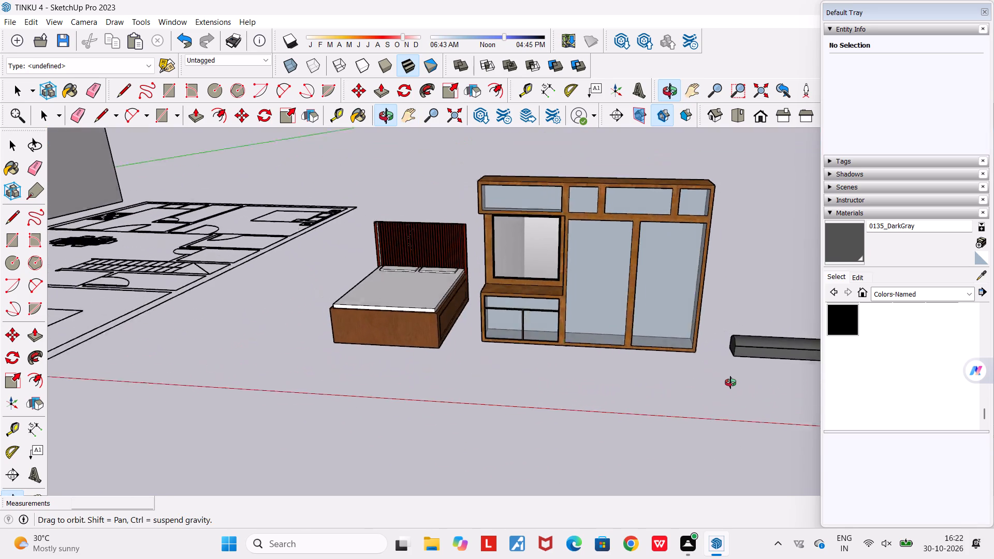
pyautogui.moveTo(730, 383); pyautogui.dragTo(594, 422, button='middle')
pyautogui.scroll(-3, 594, 422)
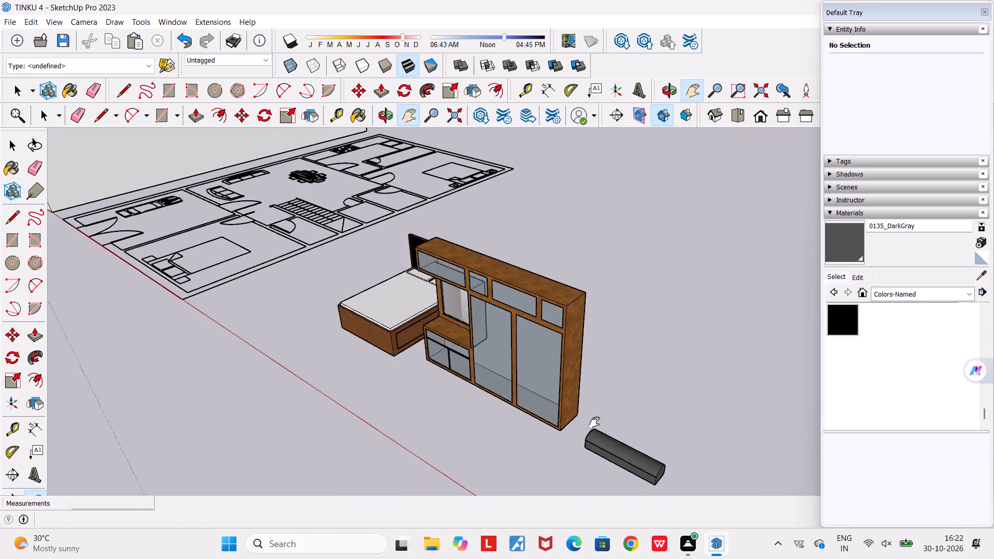
pyautogui.scroll(4, 594, 422)
pyautogui.moveTo(604, 426); pyautogui.dragTo(783, 407, button='middle')
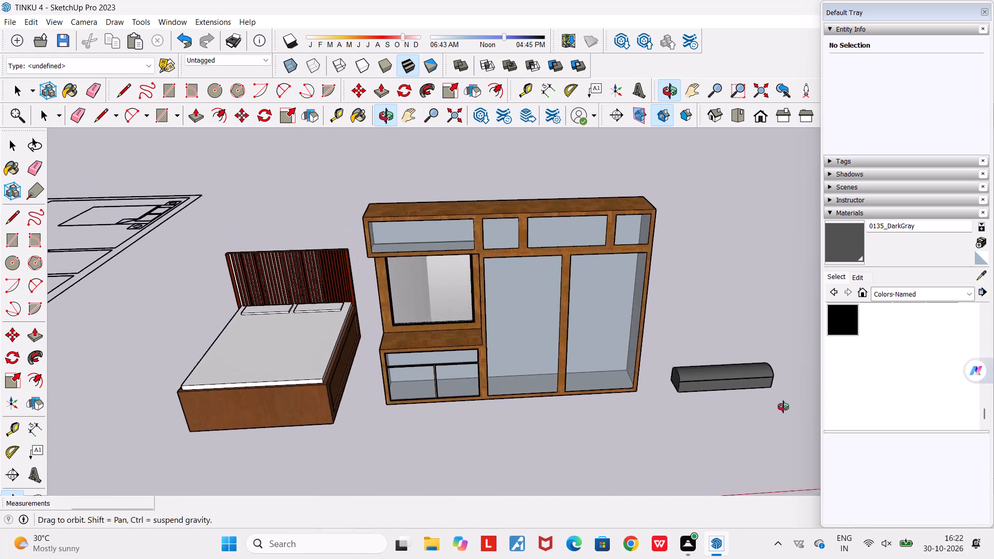
pyautogui.moveTo(783, 407); pyautogui.dragTo(920, 399, button='middle')
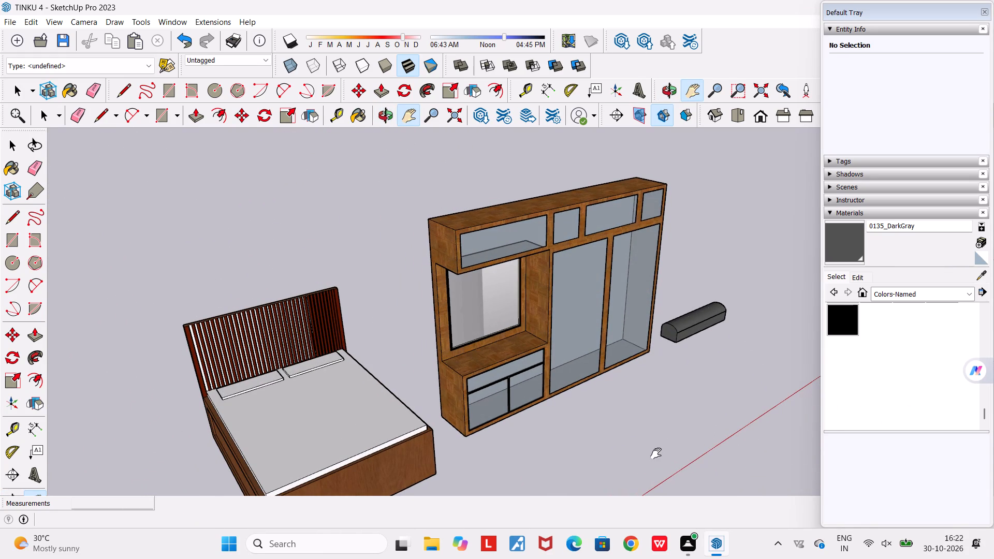
# Inspect the furniture row from the bed end and at ground level, and check its placement against the house model.
pyautogui.moveTo(625, 449); pyautogui.dragTo(641, 401, button='middle')
pyautogui.scroll(-3, 641, 401)
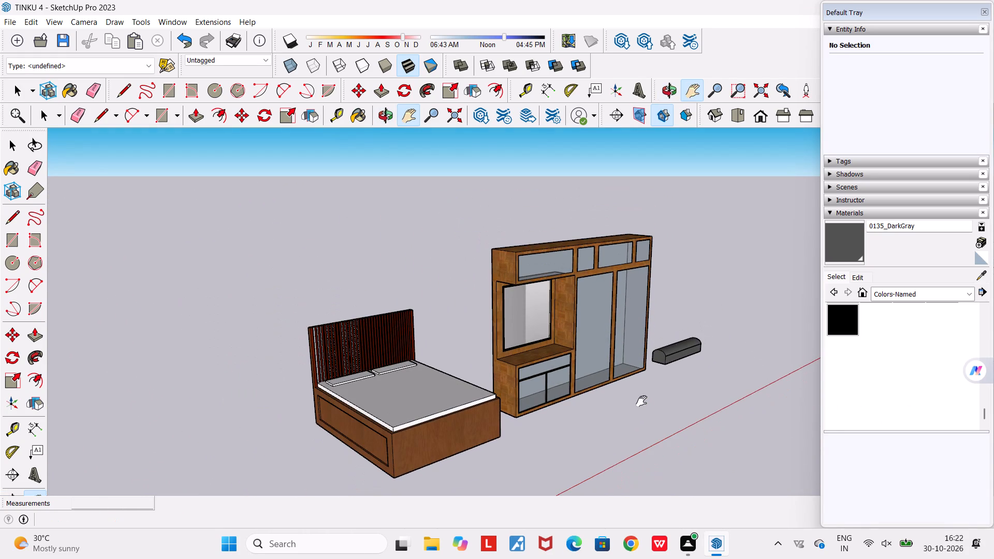
pyautogui.moveTo(642, 418); pyautogui.dragTo(633, 423, button='middle')
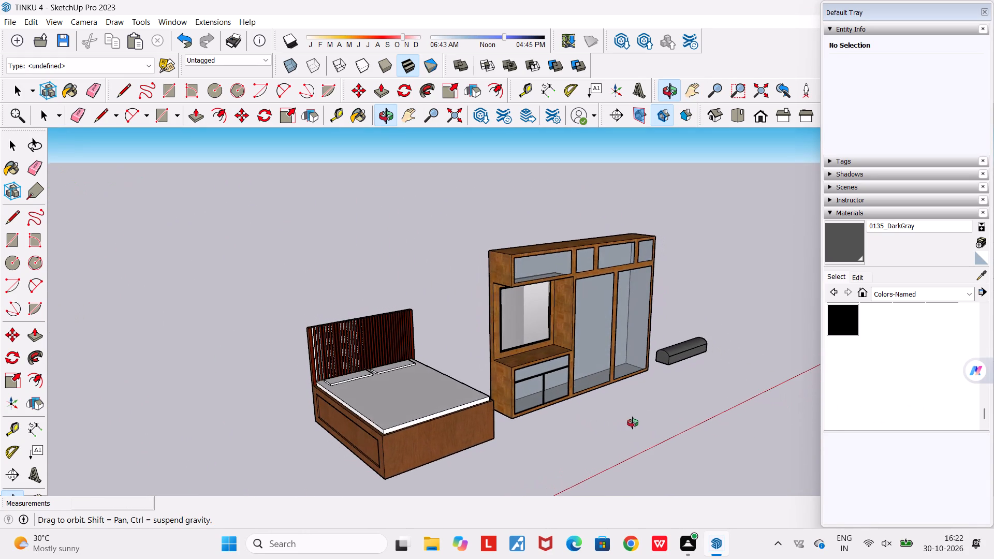
pyautogui.moveTo(633, 423); pyautogui.dragTo(723, 389, button='middle')
pyautogui.scroll(-4, 723, 389)
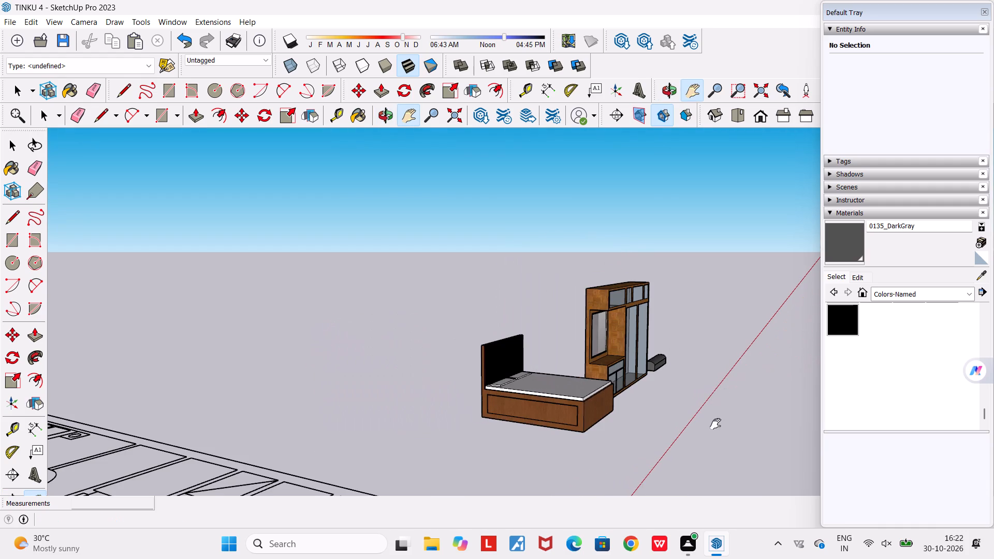
pyautogui.moveTo(714, 425); pyautogui.dragTo(259, 432, button='middle')
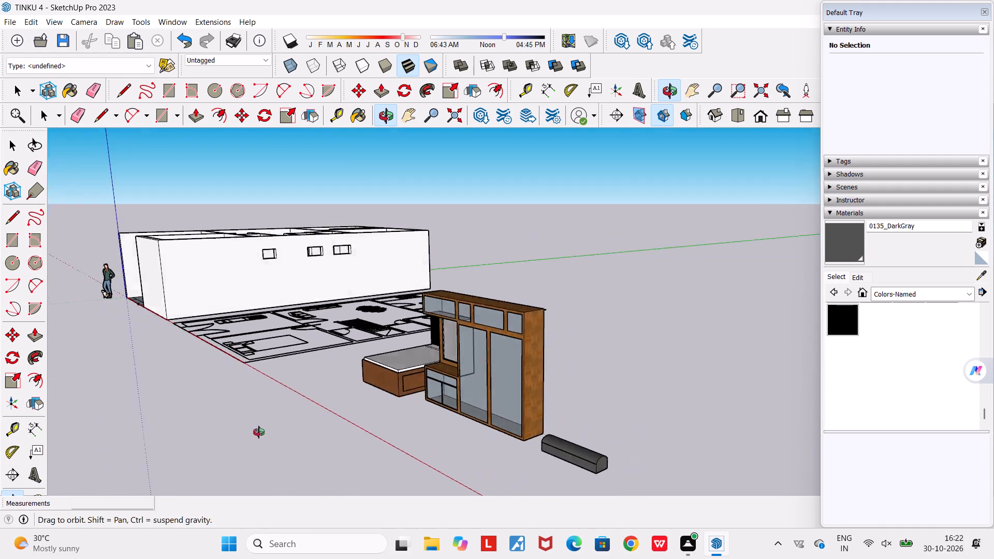
pyautogui.moveTo(259, 432); pyautogui.dragTo(489, 375, button='middle')
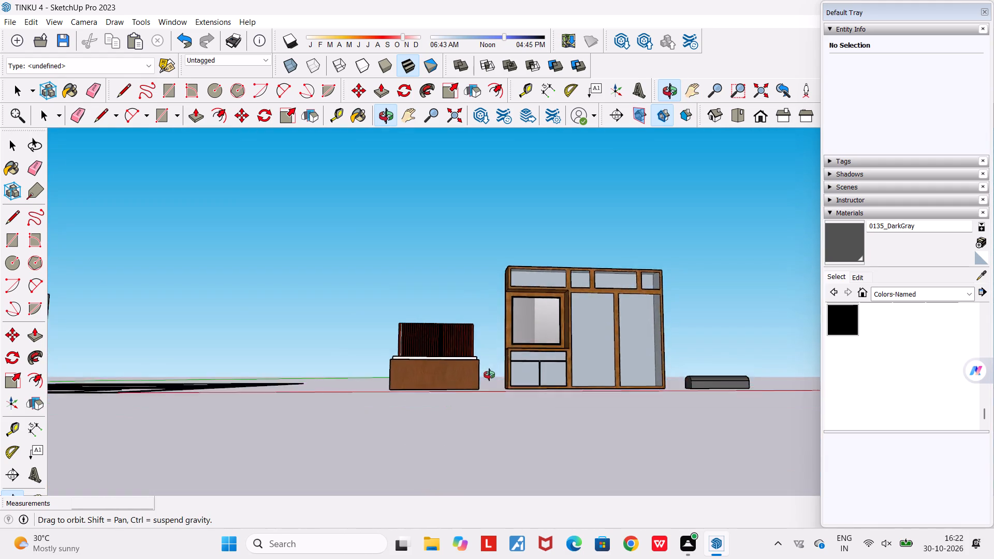
pyautogui.moveTo(489, 375); pyautogui.dragTo(483, 393, button='middle')
pyautogui.scroll(-4, 483, 393)
pyautogui.moveTo(483, 393); pyautogui.dragTo(483, 465, button='middle')
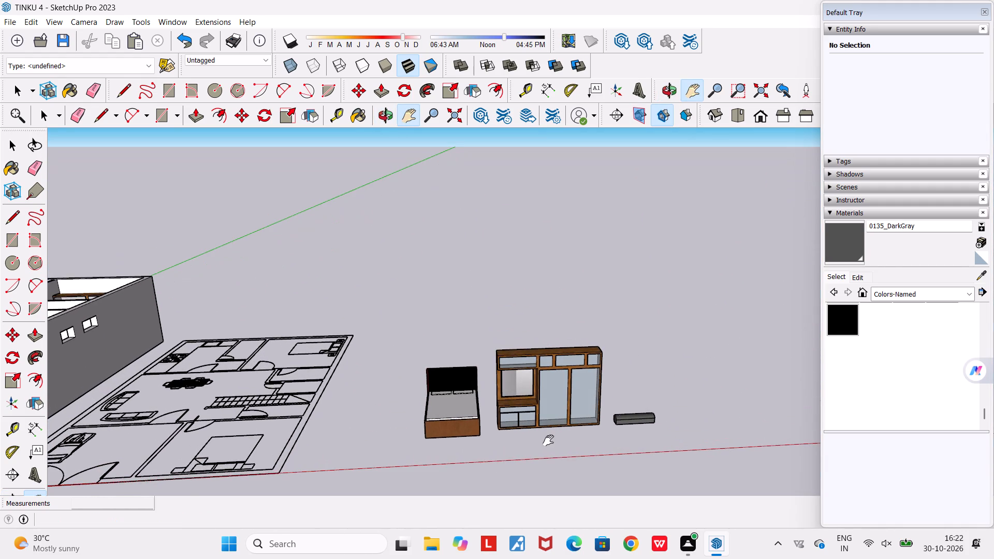
# Examine the fronts of the bed and wardrobe copies close up and view the row from both ends.
pyautogui.scroll(4, 548, 440)
pyautogui.moveTo(538, 448); pyautogui.dragTo(536, 492, button='middle')
pyautogui.scroll(6, 534, 473)
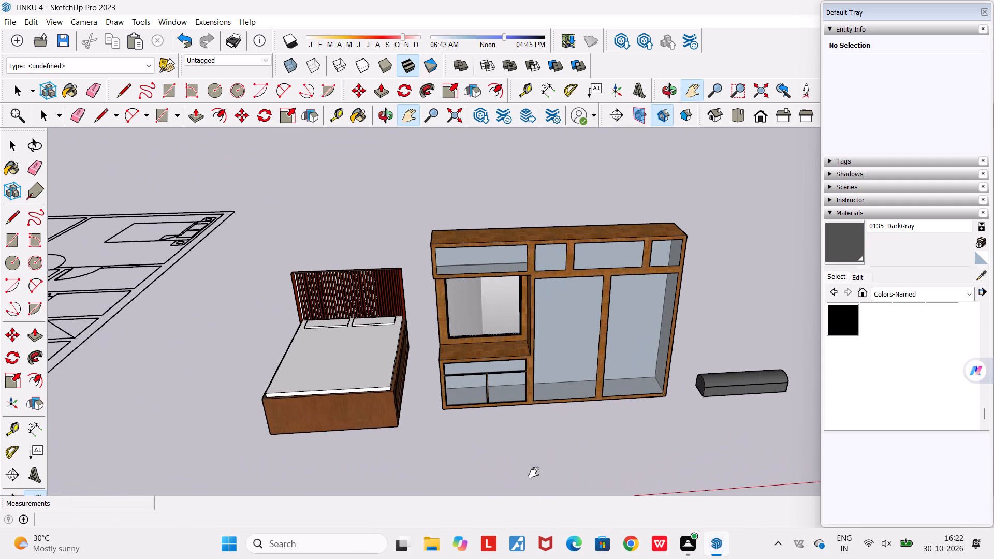
pyautogui.moveTo(533, 472); pyautogui.dragTo(493, 464, button='middle')
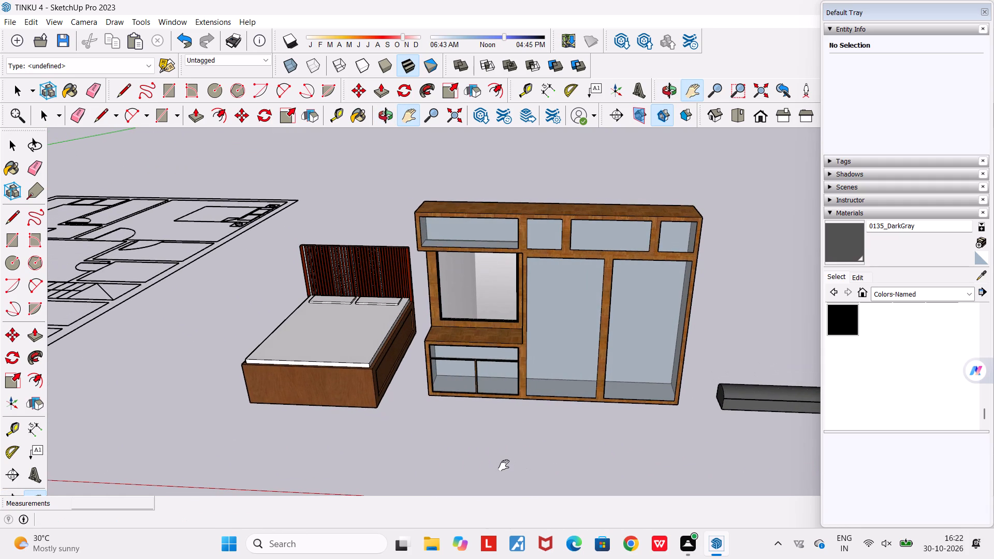
pyautogui.scroll(4, 501, 439)
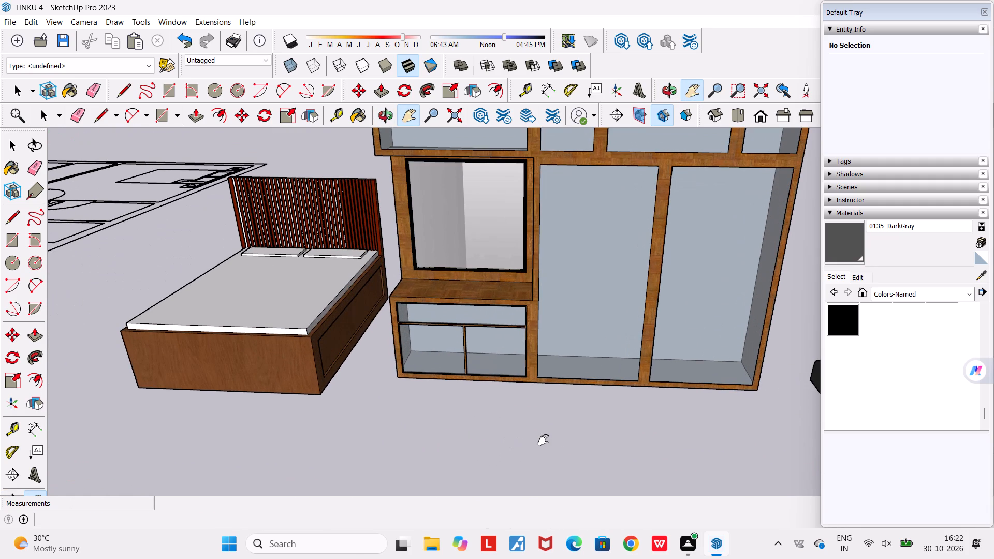
pyautogui.scroll(-4, 540, 410)
pyautogui.moveTo(578, 431); pyautogui.dragTo(359, 411, button='middle')
pyautogui.scroll(-4, 359, 411)
pyautogui.moveTo(445, 463); pyautogui.dragTo(588, 519, button='middle')
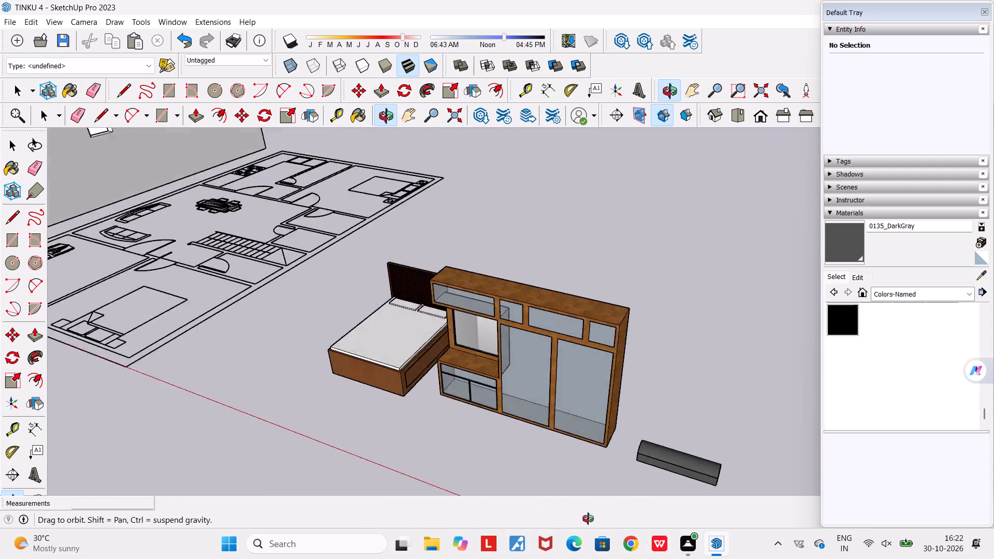
pyautogui.moveTo(588, 519); pyautogui.dragTo(798, 461, button='middle')
pyautogui.scroll(2, 671, 421)
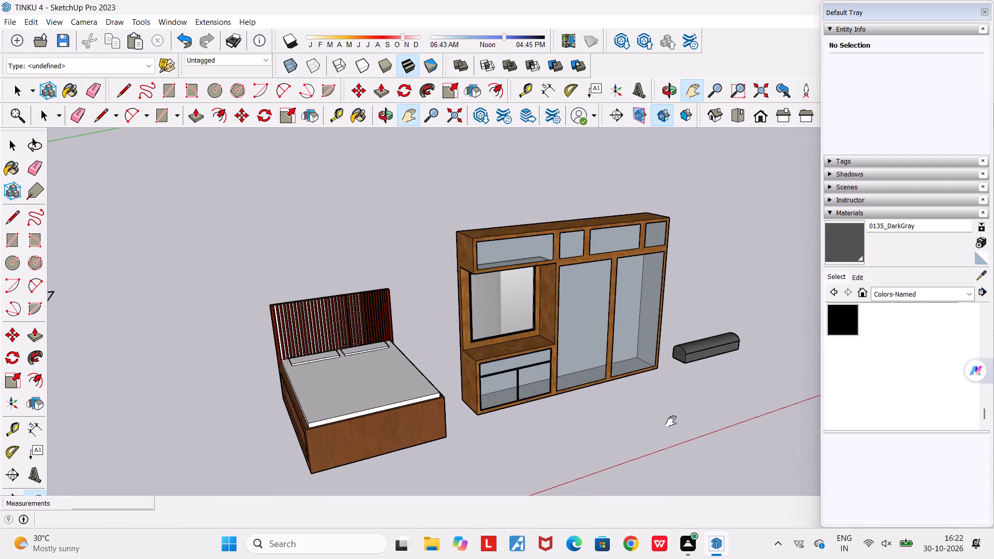
# Review the spacing between the bed, wardrobe and air conditioner copies and their placement beside the floor plan.
pyautogui.moveTo(660, 422); pyautogui.dragTo(456, 447, button='middle')
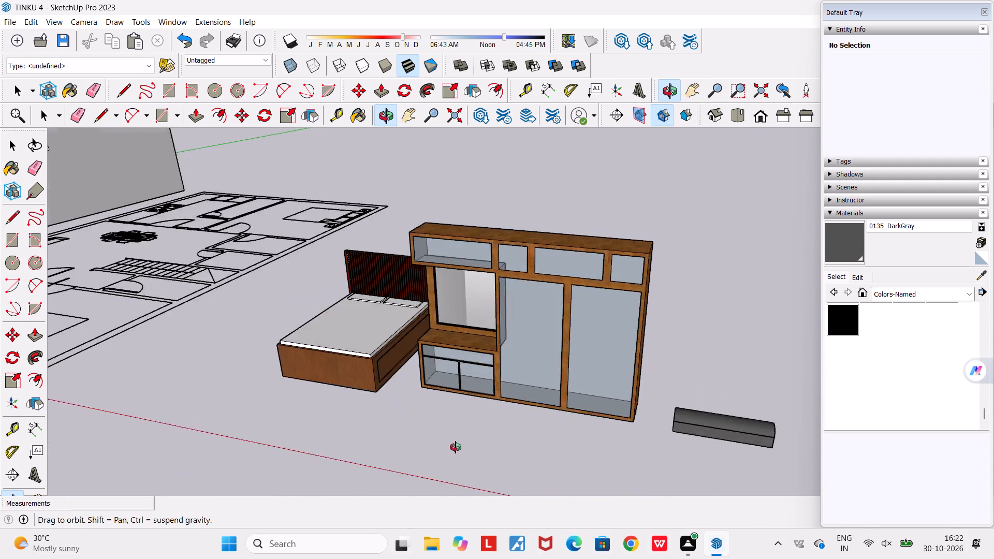
pyautogui.moveTo(456, 447); pyautogui.dragTo(488, 390, button='middle')
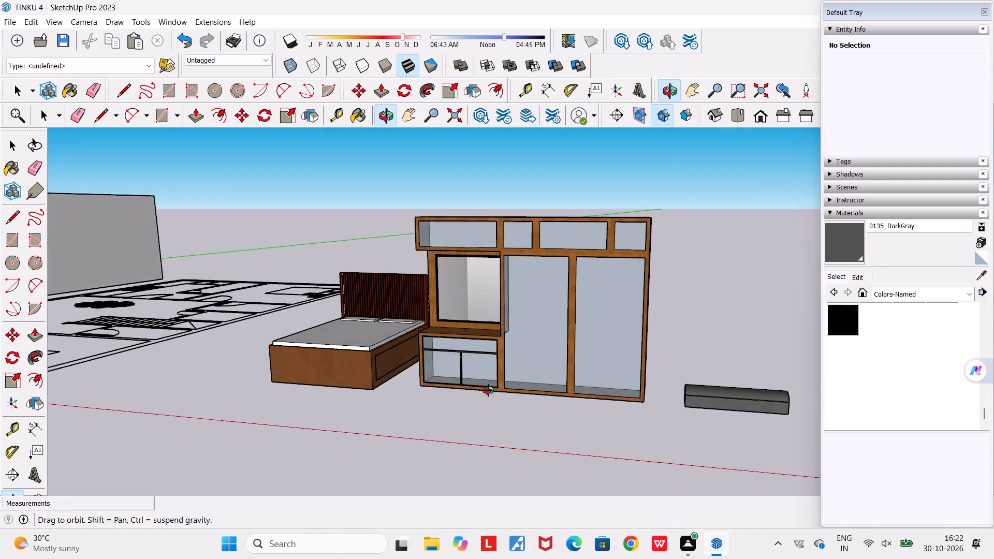
pyautogui.moveTo(488, 390); pyautogui.dragTo(636, 433, button='middle')
pyautogui.scroll(-3, 636, 433)
pyautogui.moveTo(636, 433); pyautogui.dragTo(375, 442, button='middle')
pyautogui.scroll(-4, 375, 442)
pyautogui.scroll(6, 375, 442)
pyautogui.scroll(5, 403, 402)
pyautogui.moveTo(403, 402); pyautogui.dragTo(497, 398, button='middle')
pyautogui.scroll(-7, 497, 398)
pyautogui.moveTo(658, 449); pyautogui.dragTo(704, 444, button='middle')
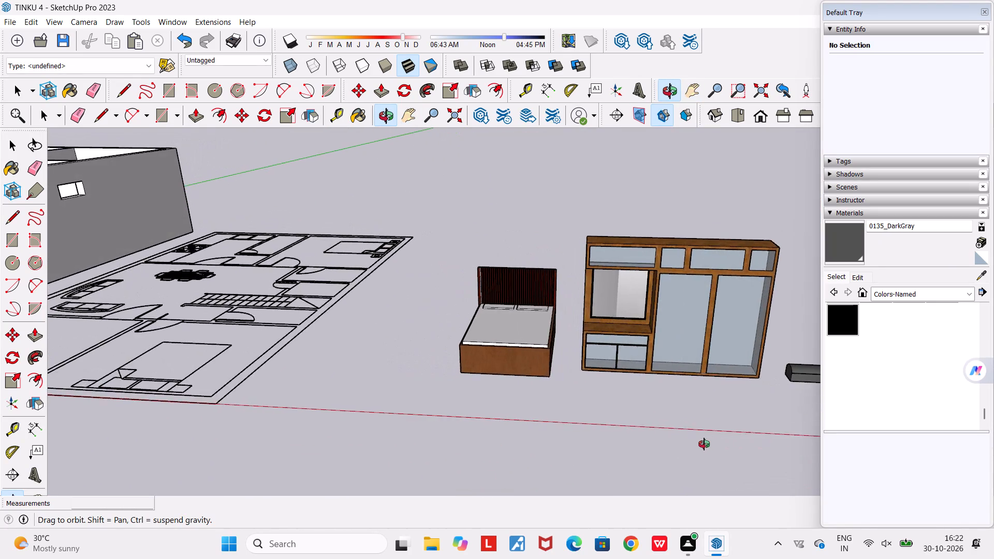
pyautogui.moveTo(704, 444); pyautogui.dragTo(616, 458, button='middle')
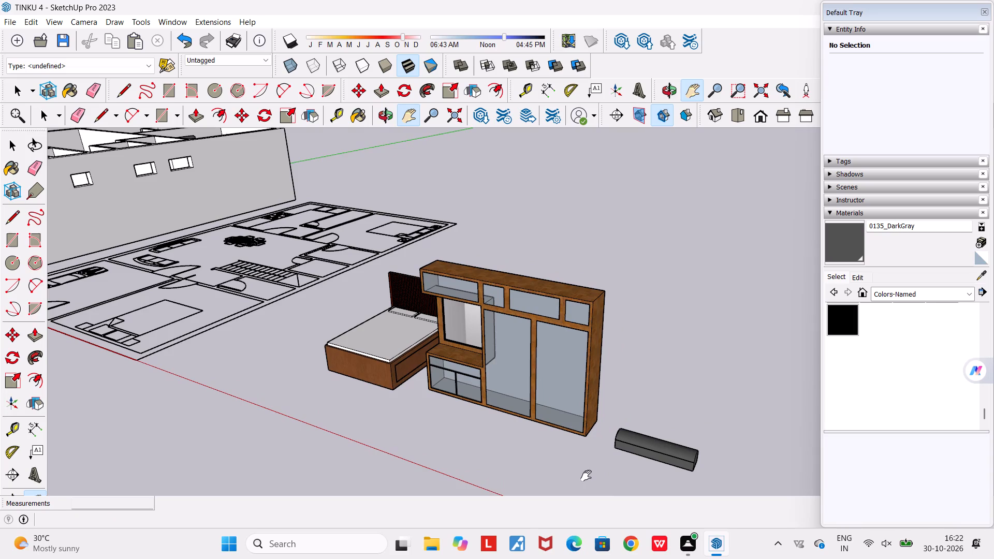
pyautogui.scroll(6, 583, 465)
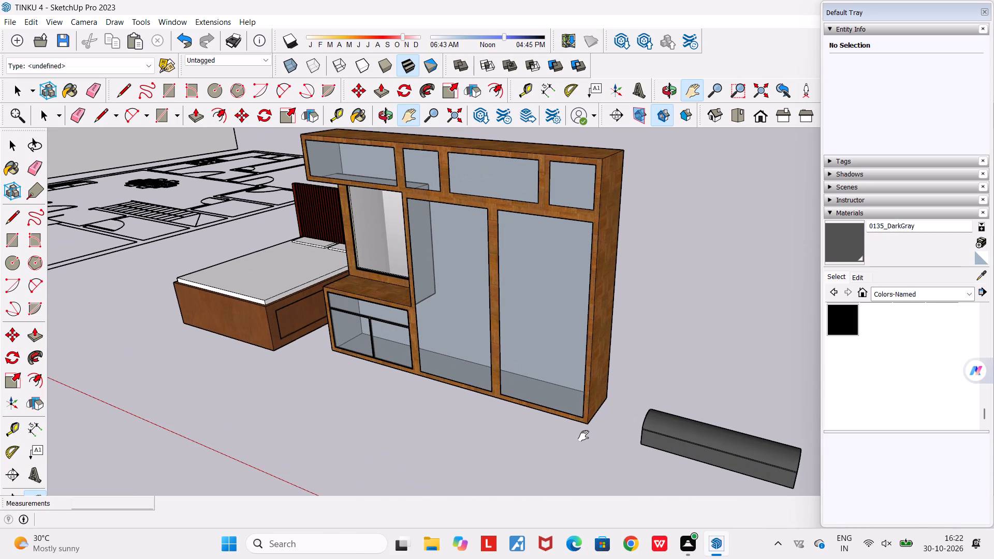
# Move the air conditioner copy about 5.91 m by its lower corner to the floor in front of the bed's foot end.
pyautogui.click(581, 406)
pyautogui.press('space')
pyautogui.press('space')
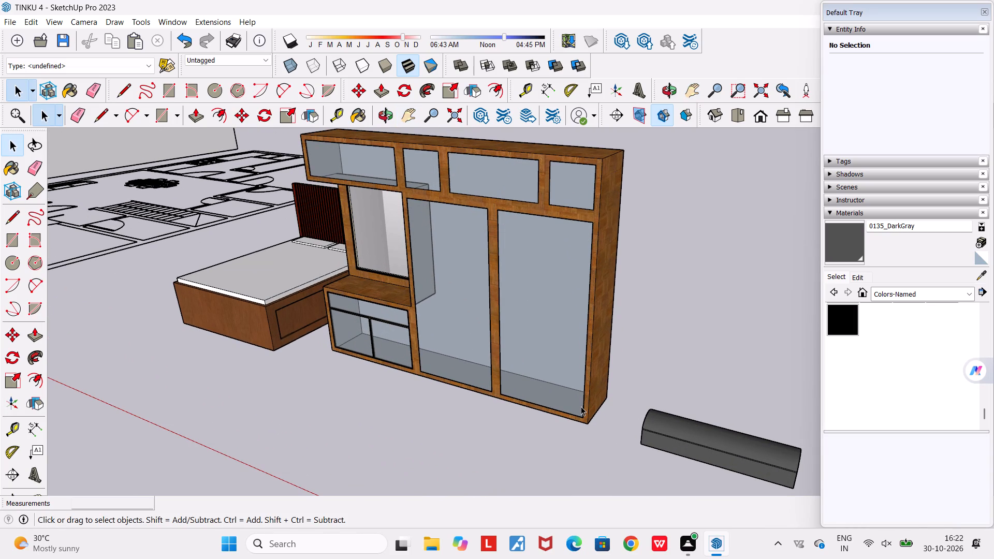
pyautogui.click(587, 401)
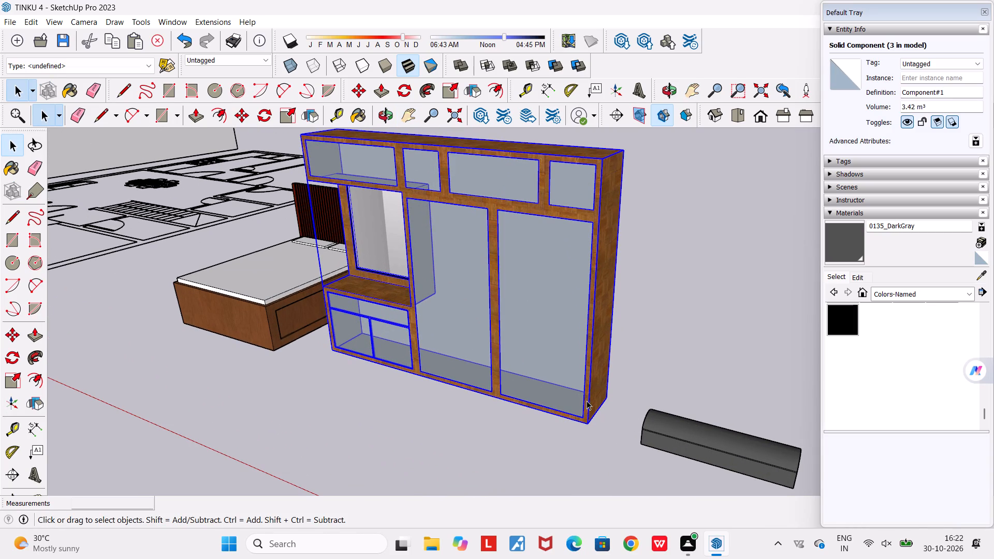
pyautogui.click(703, 435)
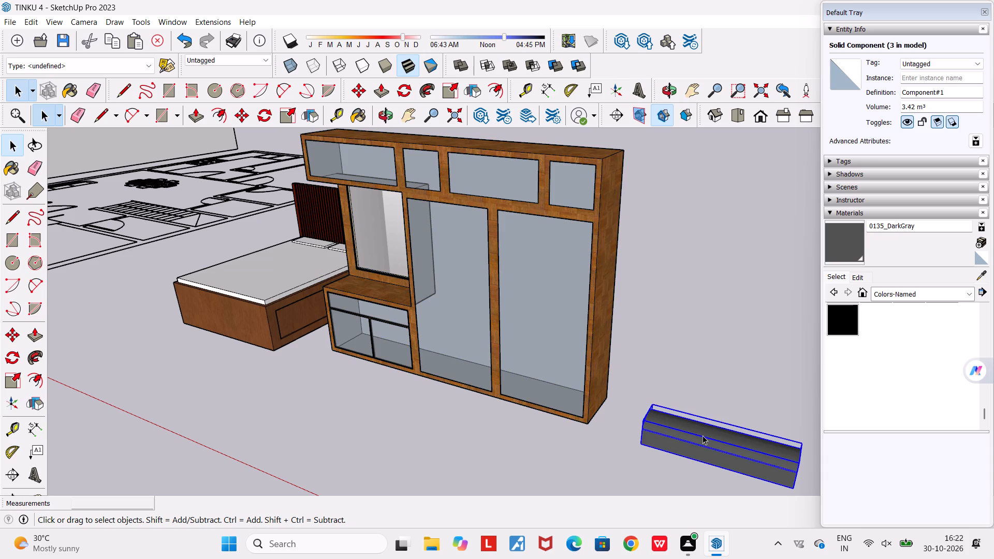
pyautogui.press('m')
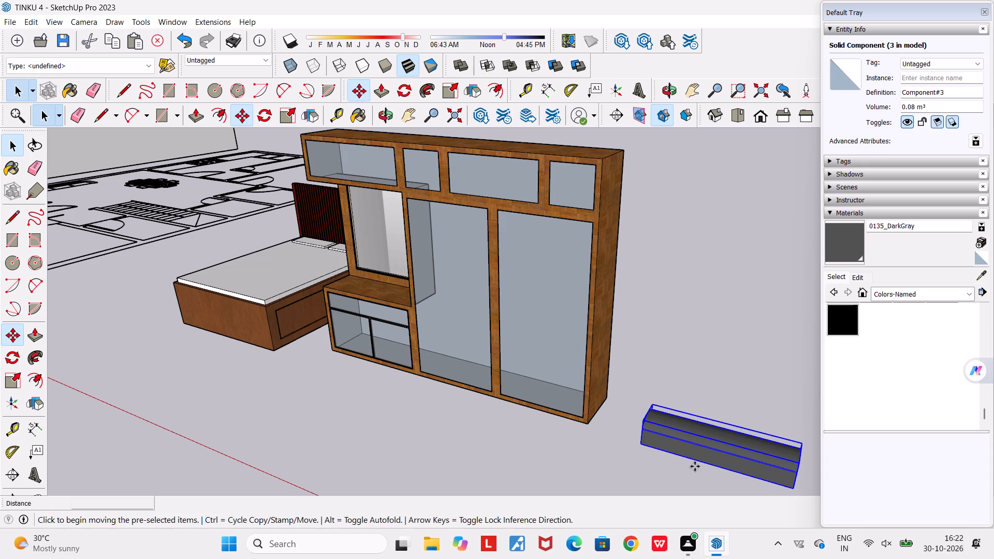
pyautogui.click(643, 444)
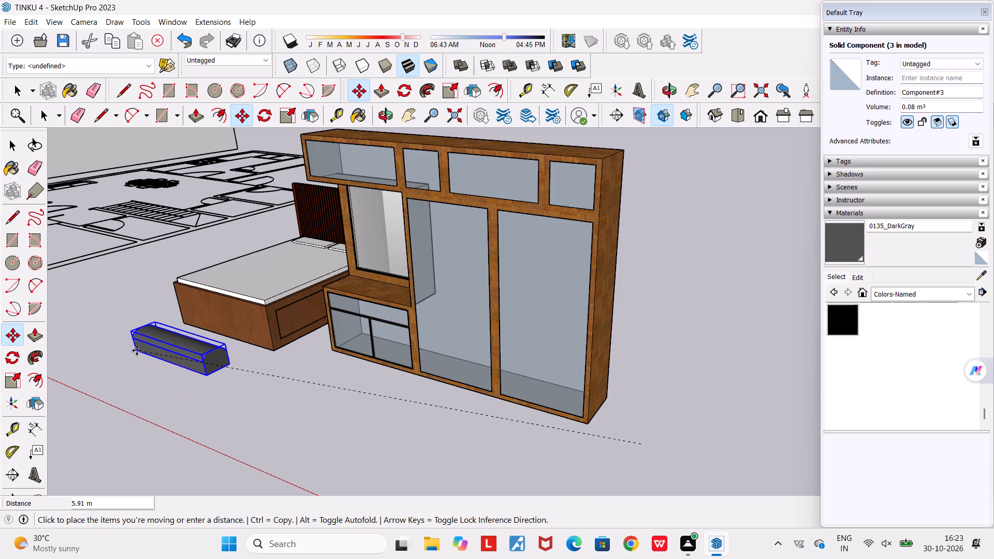
pyautogui.click(137, 350)
# Check the air conditioner copy's placement at the bed's foot from the bed side, at ground level and from above.
pyautogui.moveTo(366, 402); pyautogui.dragTo(514, 376, button='middle')
pyautogui.scroll(-3, 514, 376)
pyautogui.moveTo(501, 413); pyautogui.dragTo(594, 407, button='middle')
pyautogui.scroll(-4, 594, 407)
pyautogui.moveTo(562, 418); pyautogui.dragTo(663, 392, button='middle')
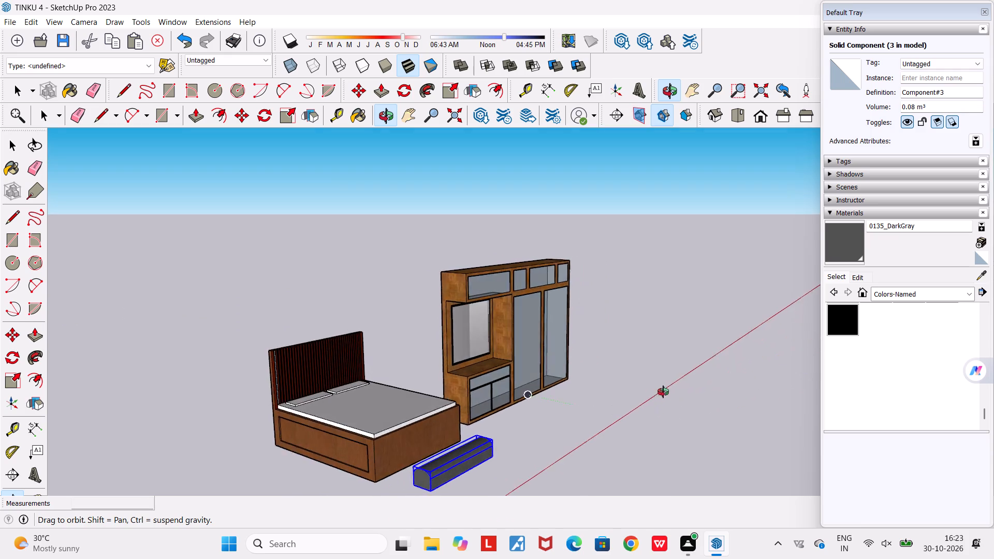
pyautogui.moveTo(663, 392); pyautogui.dragTo(274, 310, button='middle')
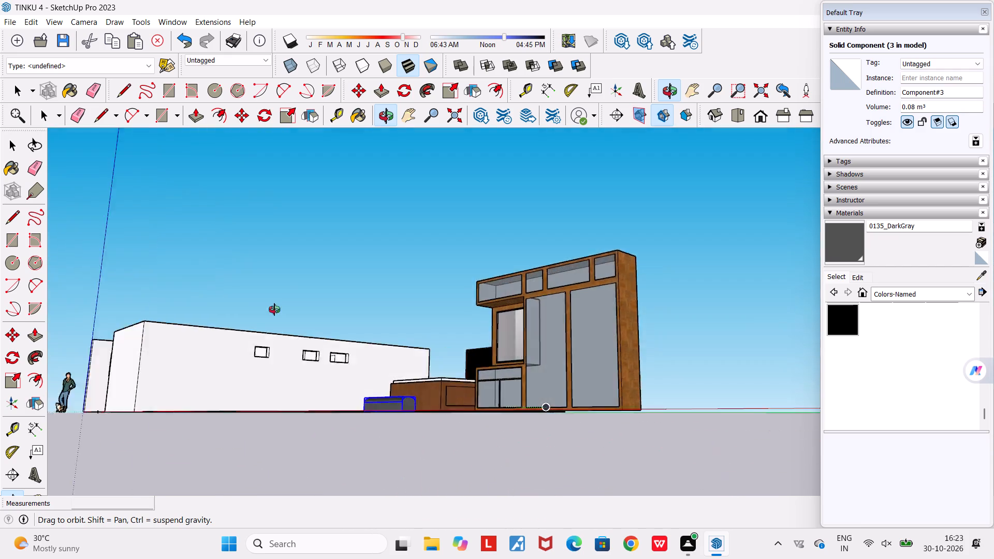
pyautogui.moveTo(274, 310); pyautogui.dragTo(424, 465, button='middle')
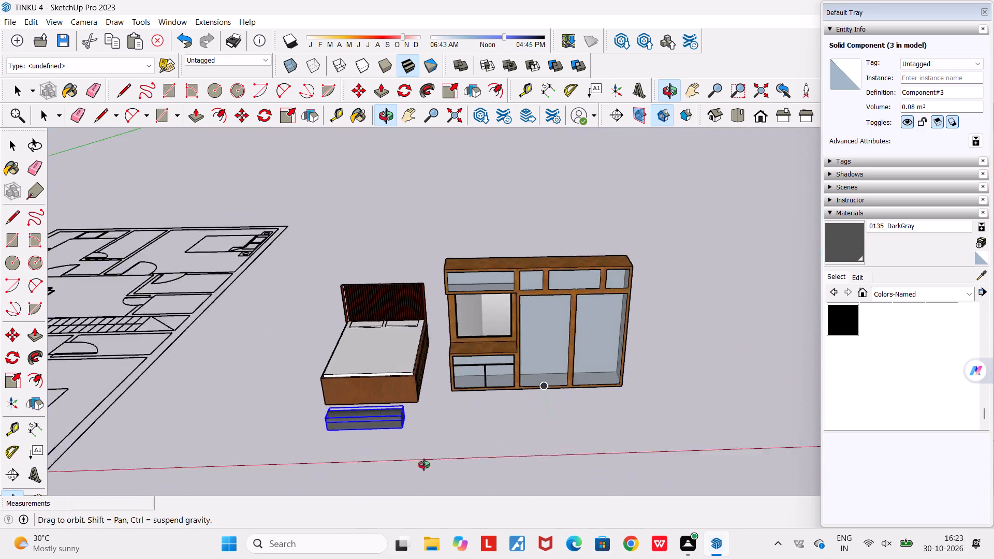
pyautogui.moveTo(424, 465); pyautogui.dragTo(317, 450, button='middle')
pyautogui.scroll(5, 477, 353)
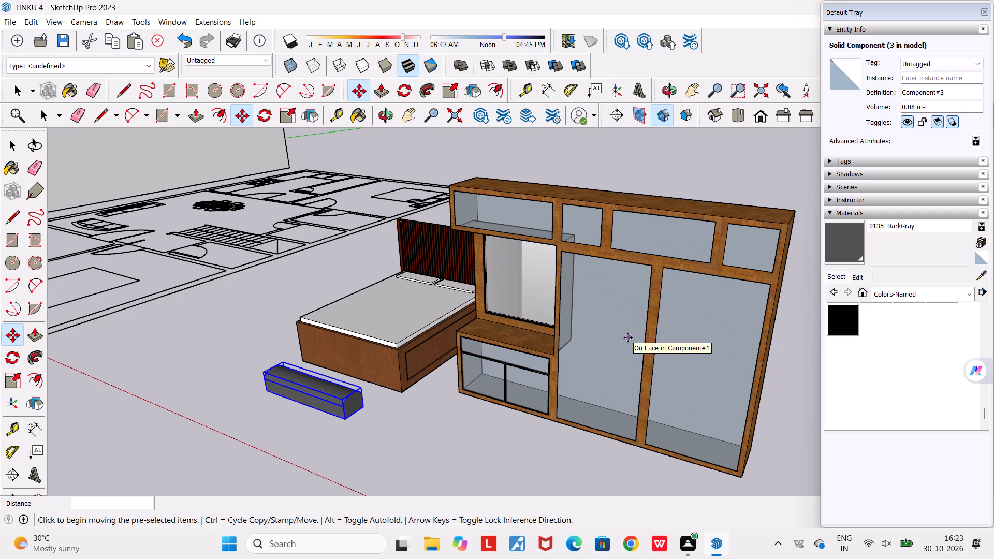
# Examine how the bed, wardrobe and air conditioner copies sit relative to each other and to the floor plan.
pyautogui.scroll(-2, 628, 353)
pyautogui.moveTo(628, 353); pyautogui.dragTo(521, 344, button='middle')
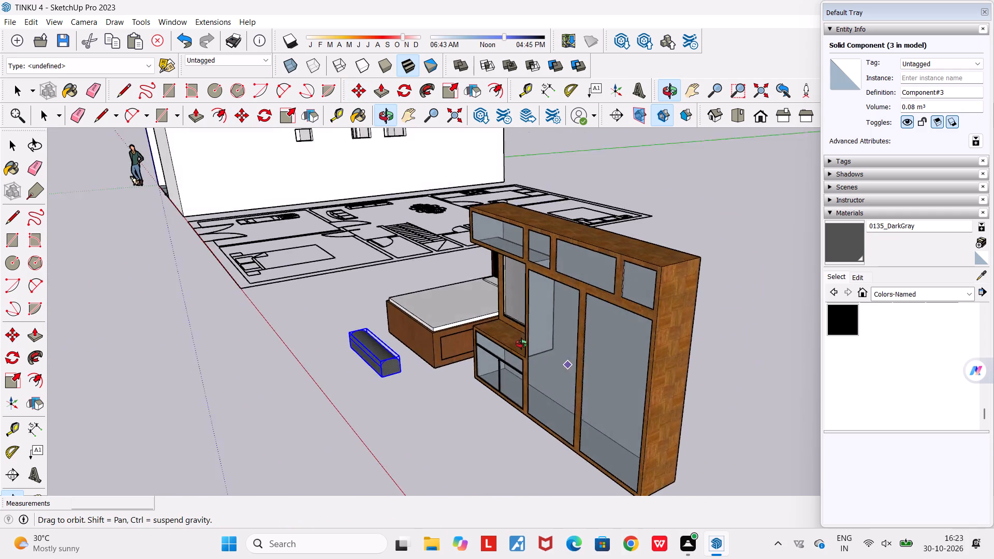
pyautogui.moveTo(521, 344); pyautogui.dragTo(518, 323, button='middle')
pyautogui.scroll(-5, 518, 323)
pyautogui.moveTo(544, 397); pyautogui.dragTo(723, 391, button='middle')
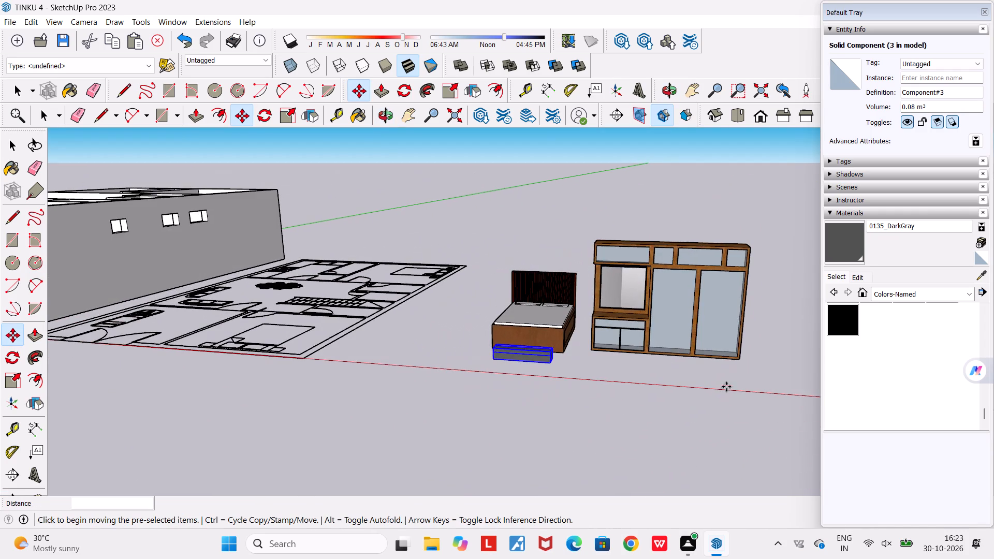
pyautogui.scroll(5, 745, 365)
pyautogui.moveTo(745, 365); pyautogui.dragTo(706, 431, button='middle')
pyautogui.scroll(1, 742, 363)
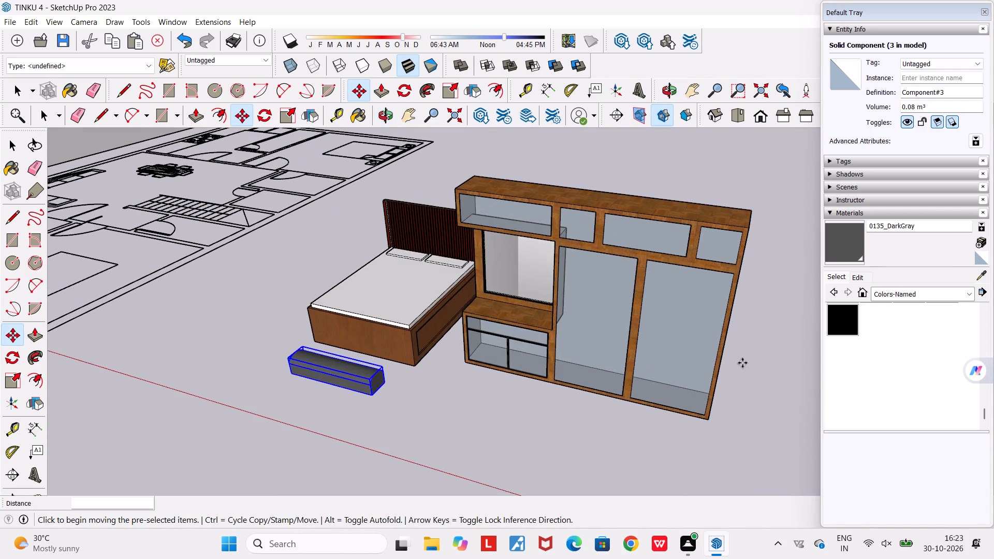
# Review the furniture group from the wardrobe's end and front, against the floor plan and the house model.
pyautogui.moveTo(742, 363); pyautogui.dragTo(526, 306, button='middle')
pyautogui.scroll(-4, 526, 306)
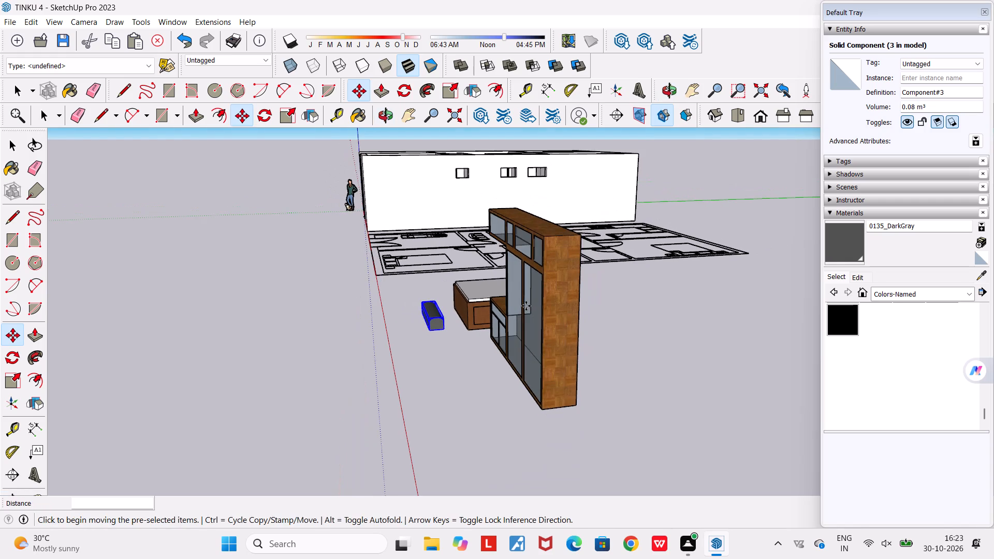
pyautogui.moveTo(539, 327); pyautogui.dragTo(706, 332, button='middle')
pyautogui.scroll(-4, 706, 332)
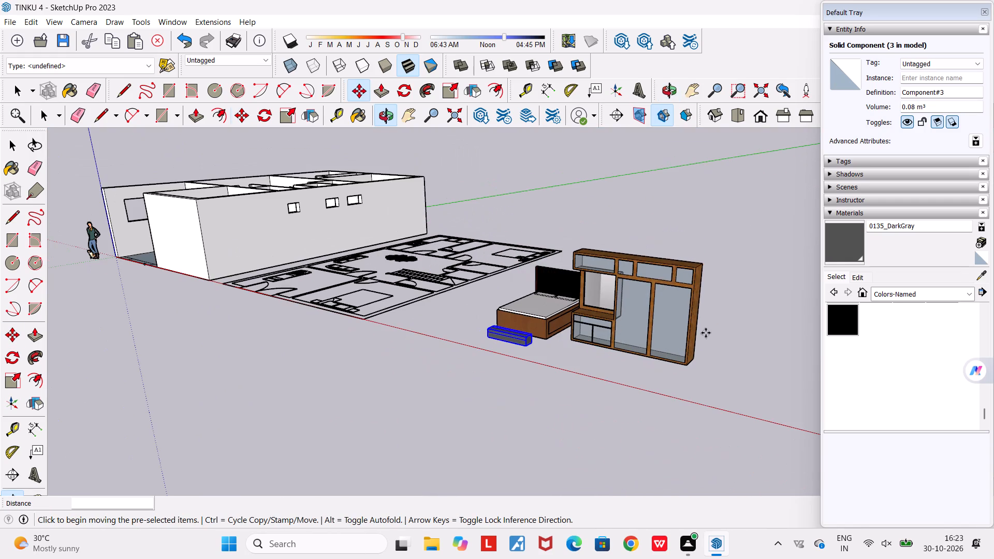
pyautogui.scroll(3, 703, 370)
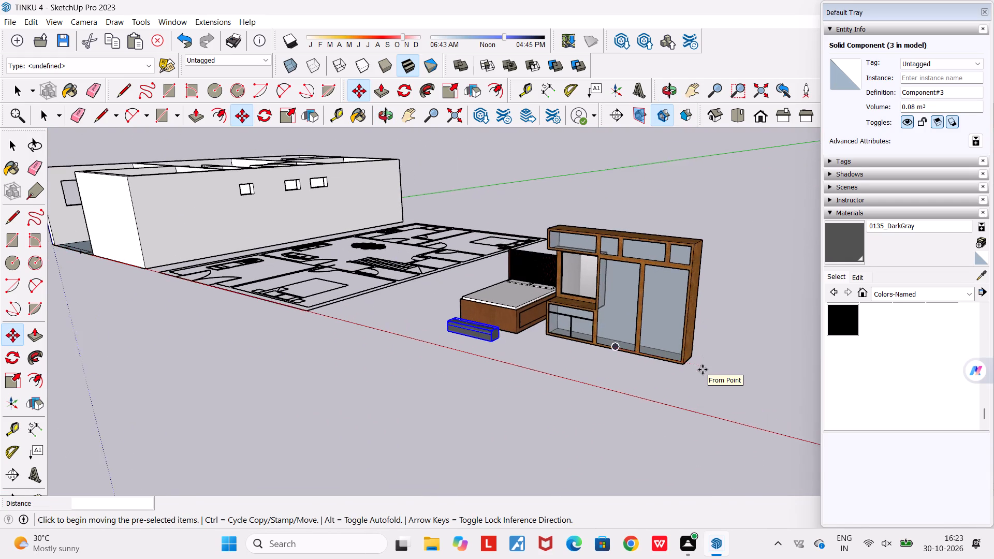
pyautogui.moveTo(704, 370); pyautogui.dragTo(629, 364, button='middle')
pyautogui.scroll(-3, 629, 364)
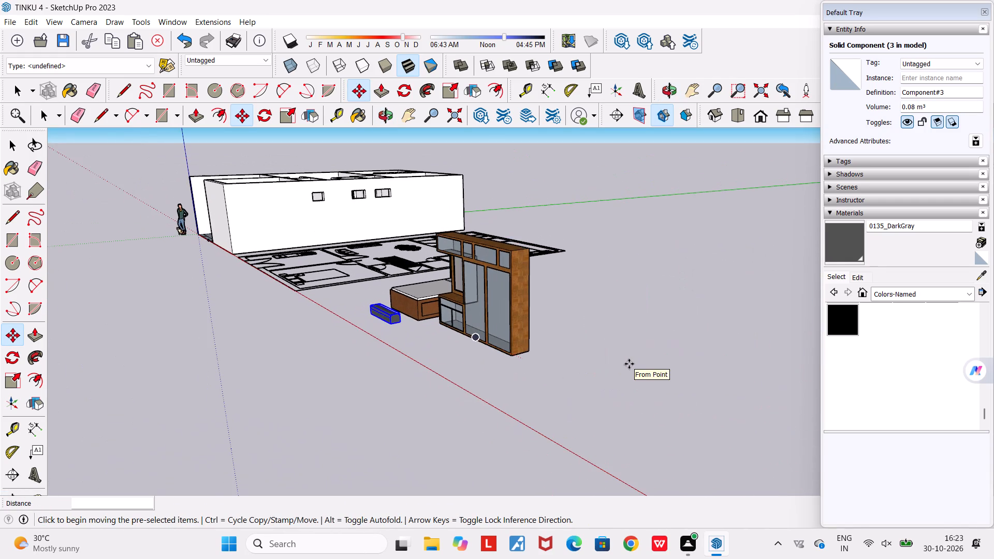
pyautogui.scroll(3, 616, 378)
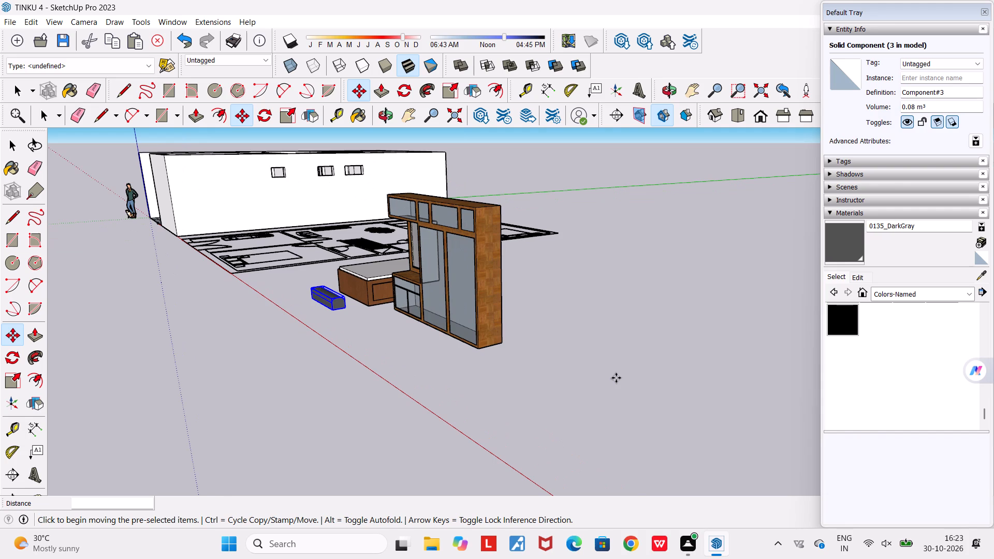
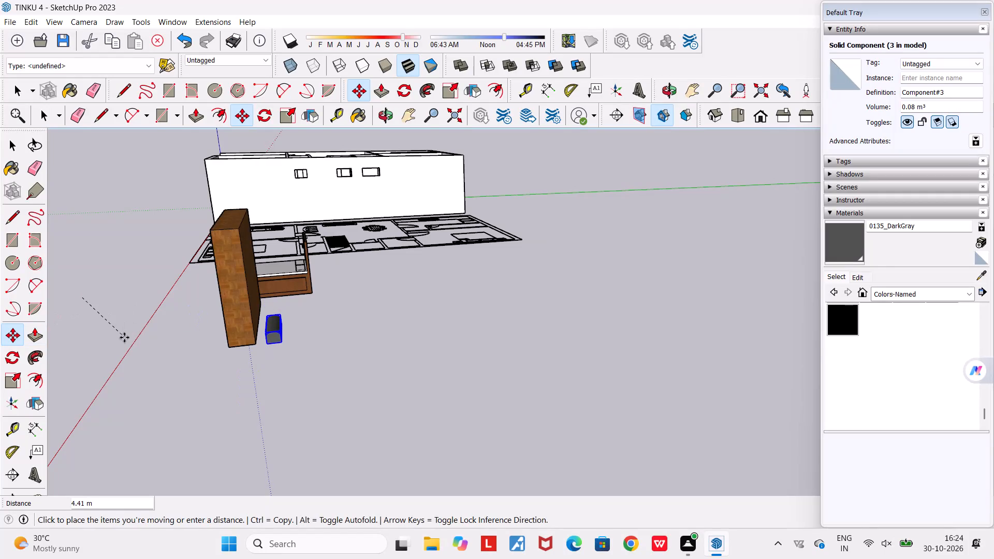
# Move the air conditioner copy about 4.52 m to the floor behind the wardrobe copy and check its placement there.
pyautogui.click(124, 337)
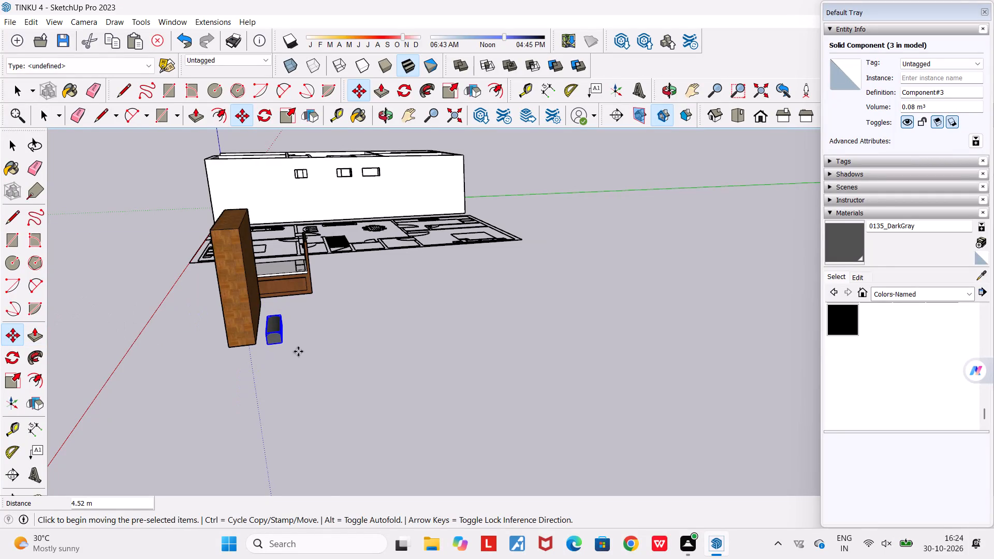
pyautogui.moveTo(298, 351); pyautogui.dragTo(369, 343, button='middle')
pyautogui.press('space')
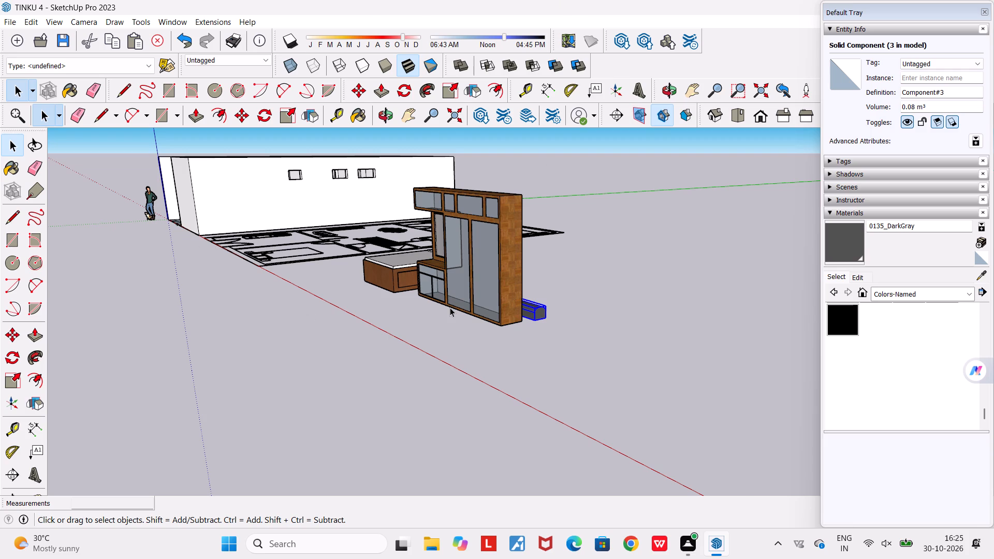
pyautogui.scroll(-2, 452, 307)
pyautogui.moveTo(520, 351); pyautogui.dragTo(392, 348, button='middle')
pyautogui.scroll(3, 345, 302)
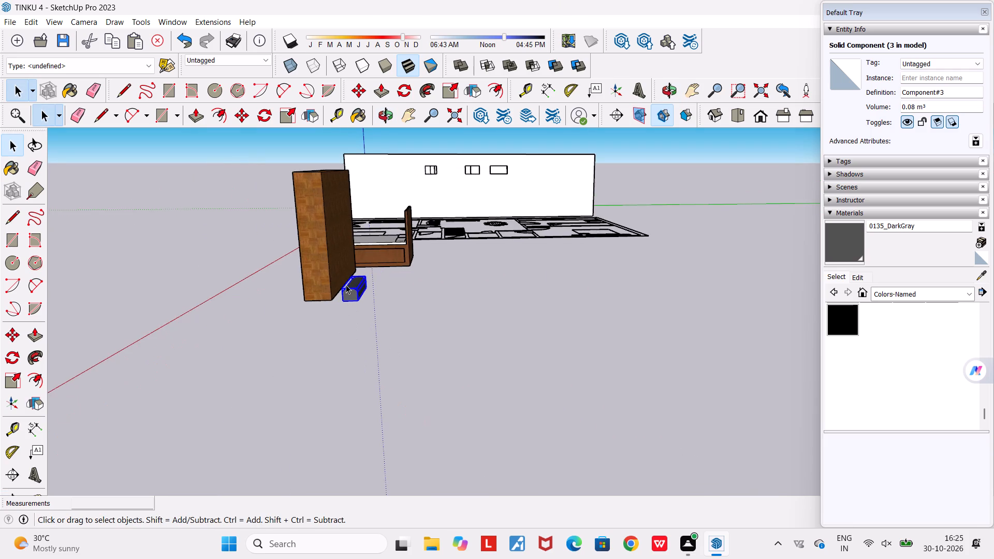
pyautogui.scroll(5, 346, 285)
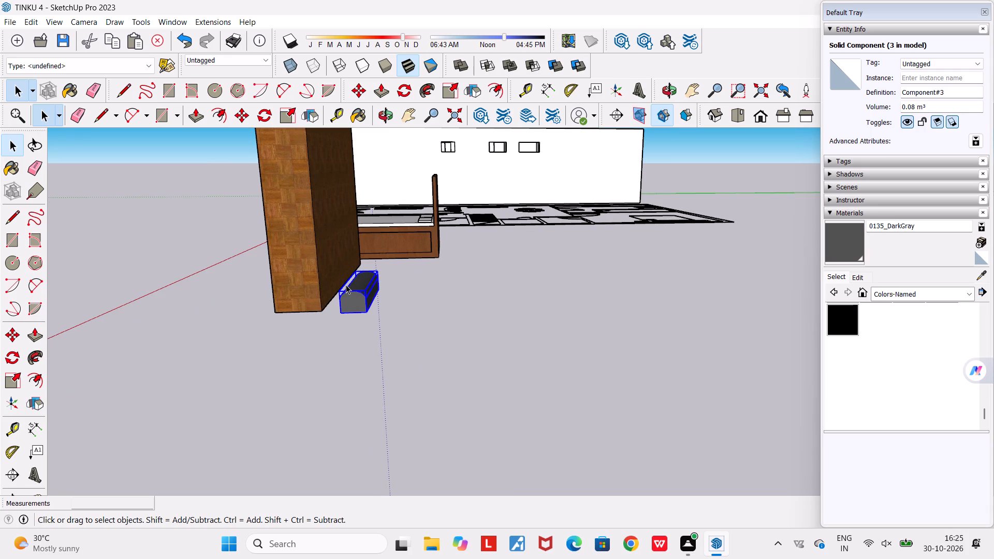
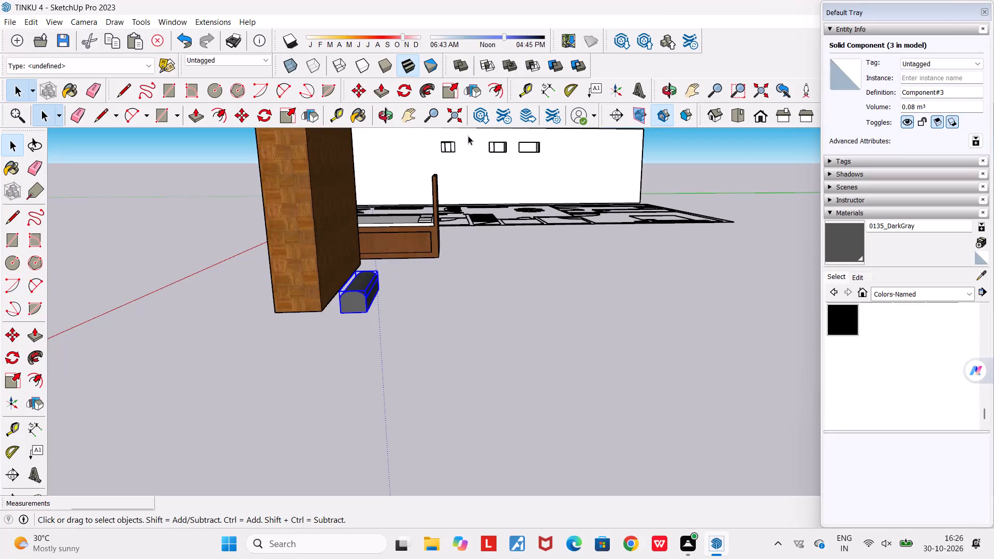
# Examine the air conditioner copy's position relative to the wardrobe and bed copies and the floor plan from several angles.
pyautogui.scroll(-7, 390, 343)
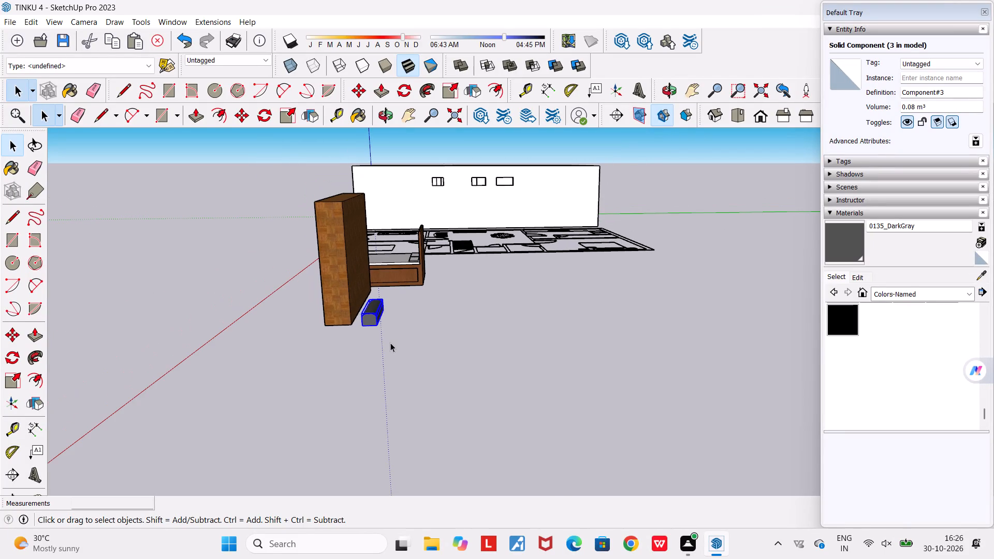
pyautogui.scroll(2, 393, 364)
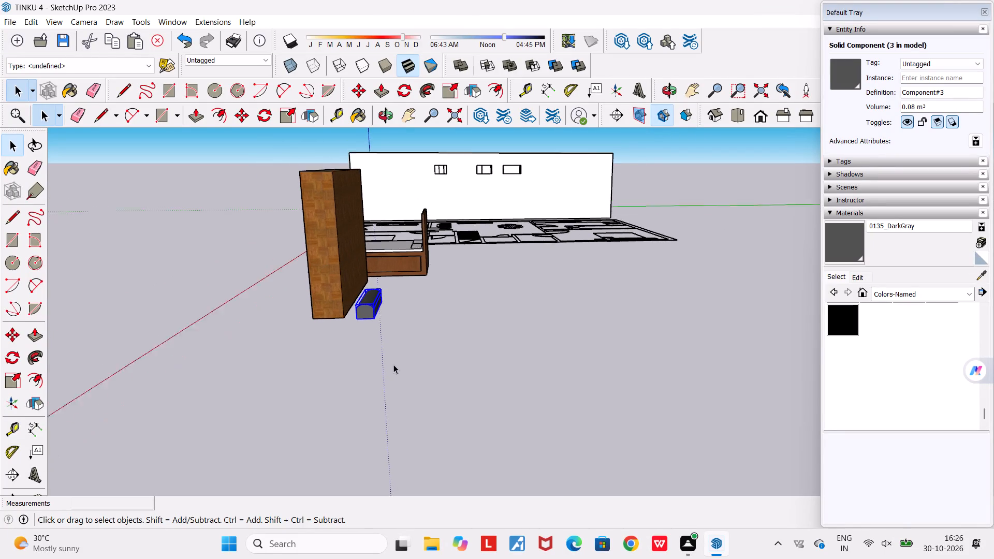
pyautogui.scroll(2, 393, 364)
pyautogui.moveTo(393, 364); pyautogui.dragTo(415, 365, button='middle')
pyautogui.scroll(-4, 415, 365)
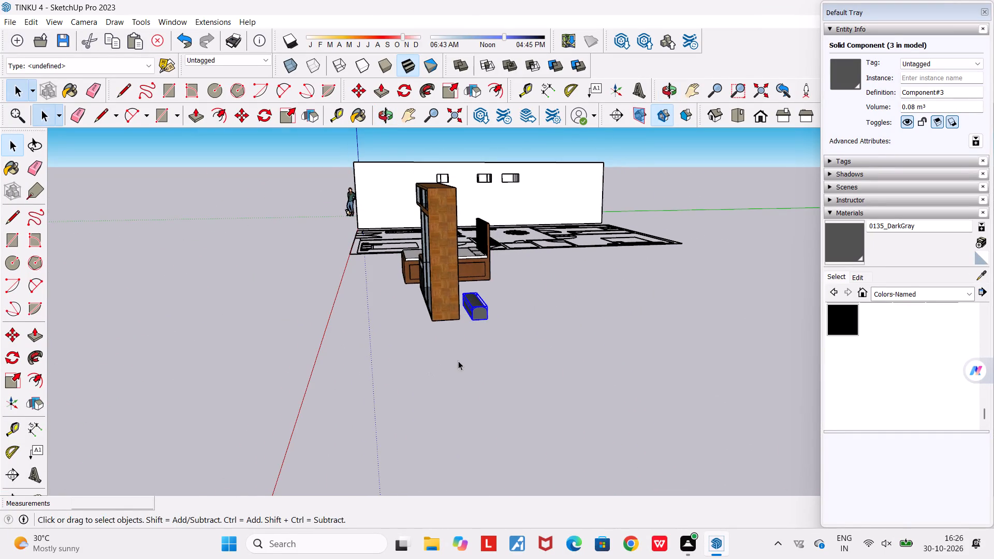
pyautogui.moveTo(462, 364); pyautogui.dragTo(456, 383, button='middle')
pyautogui.scroll(6, 461, 389)
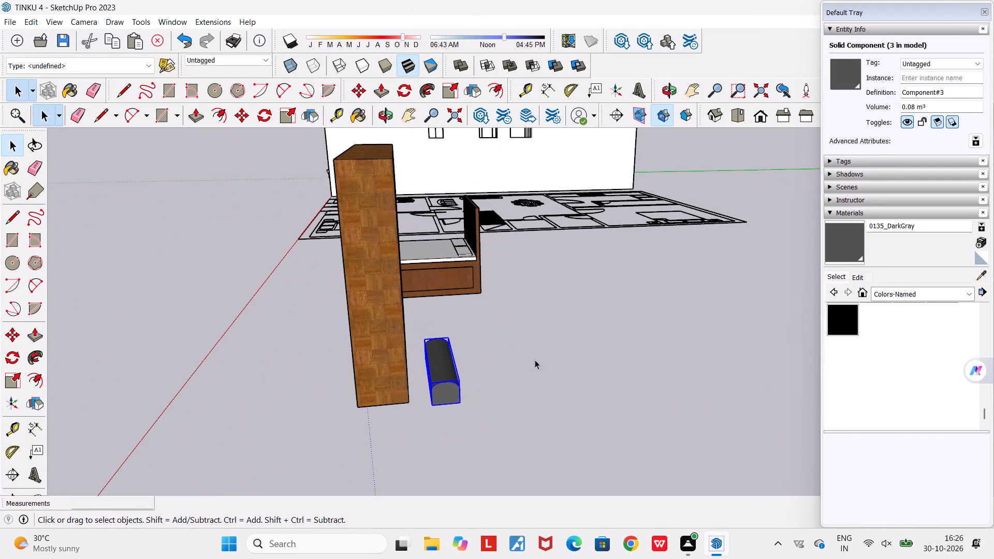
pyautogui.moveTo(541, 364); pyautogui.dragTo(550, 370, button='middle')
pyautogui.scroll(-11, 550, 370)
pyautogui.moveTo(560, 395); pyautogui.dragTo(572, 429, button='middle')
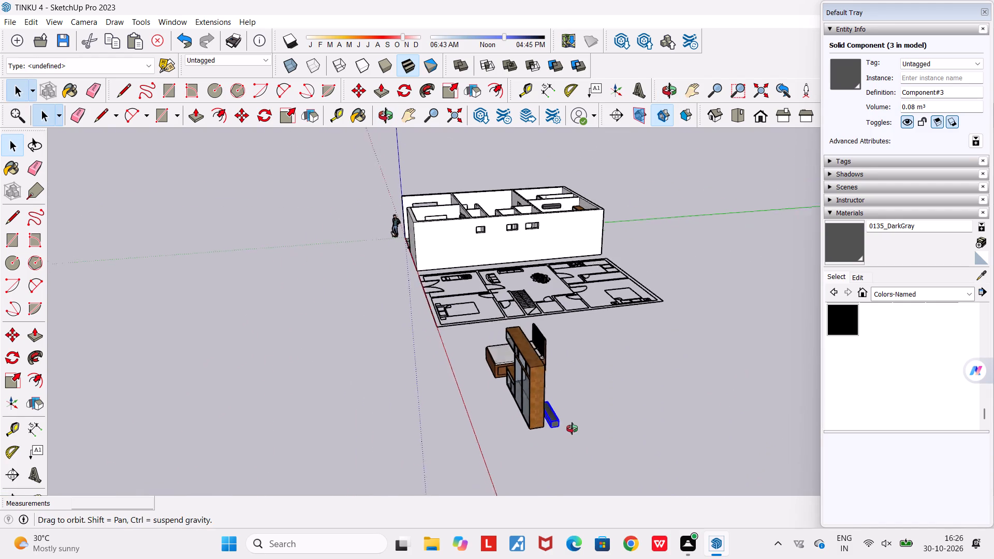
pyautogui.moveTo(572, 429); pyautogui.dragTo(507, 393, button='middle')
pyautogui.scroll(4, 378, 483)
pyautogui.moveTo(410, 434); pyautogui.dragTo(416, 434, button='middle')
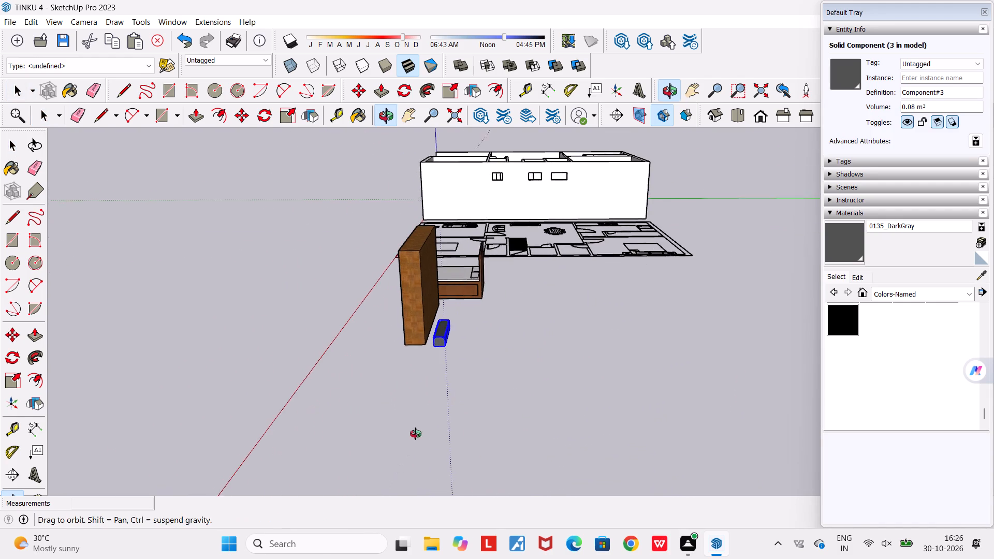
pyautogui.moveTo(416, 434); pyautogui.dragTo(456, 429, button='middle')
pyautogui.scroll(5, 589, 341)
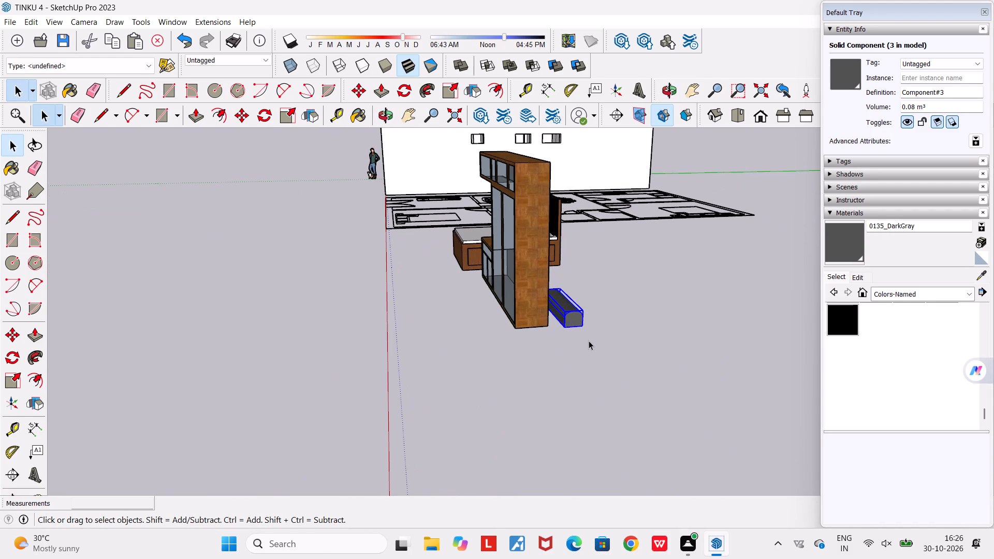
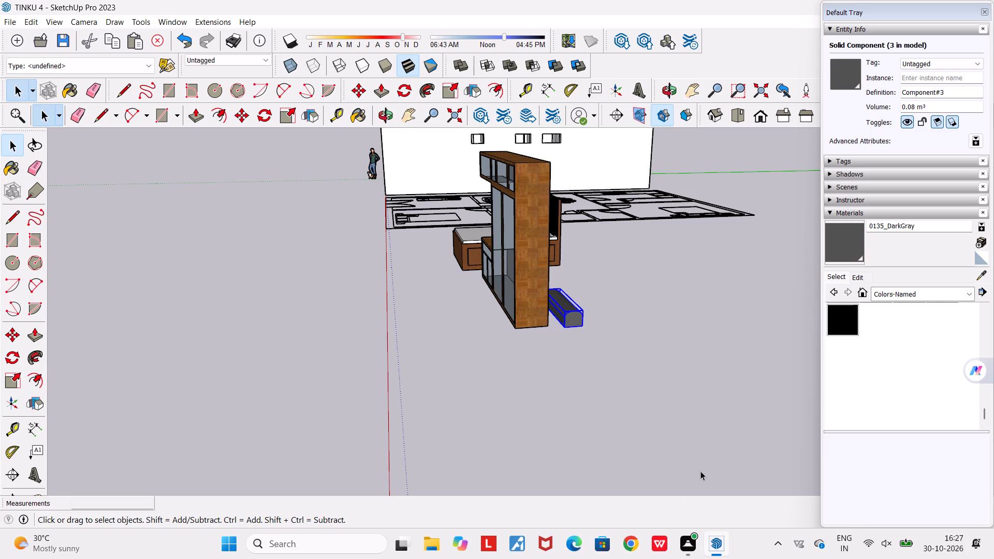
# Review the house, floor plan and the bed, wardrobe and air conditioner copies from several angles.
pyautogui.scroll(-2, 700, 471)
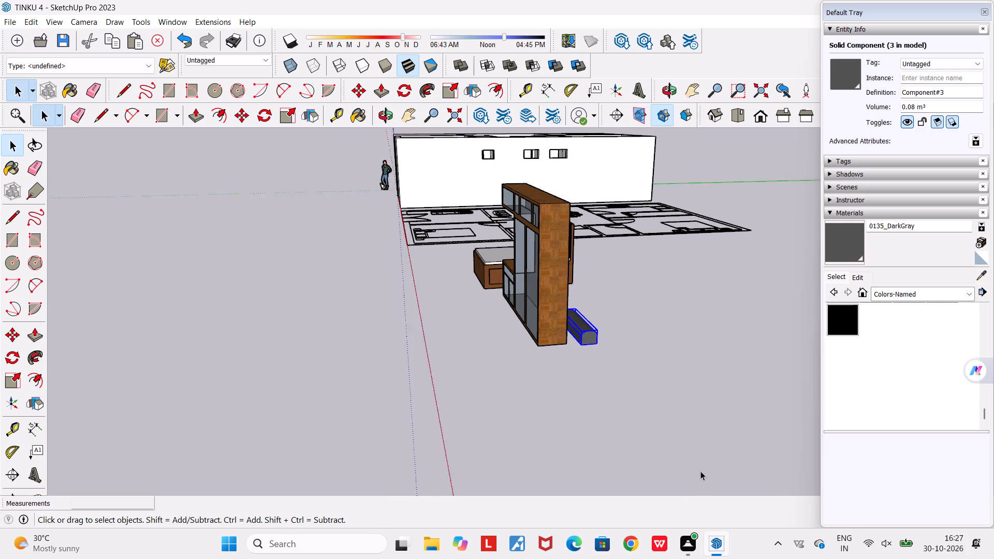
pyautogui.scroll(-2, 700, 471)
pyautogui.scroll(4, 700, 471)
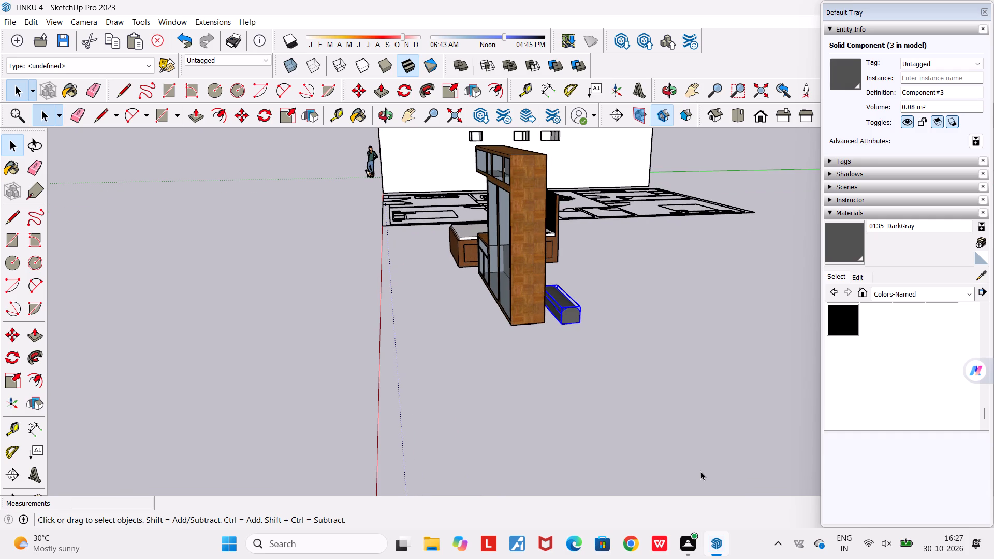
pyautogui.scroll(-3, 700, 471)
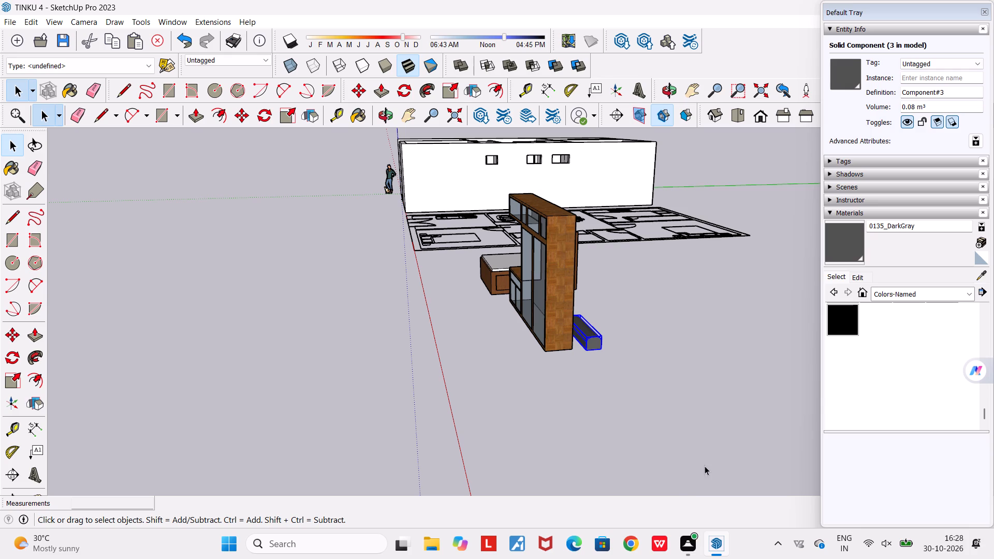
pyautogui.moveTo(604, 414); pyautogui.dragTo(743, 442, button='middle')
pyautogui.scroll(-5, 743, 442)
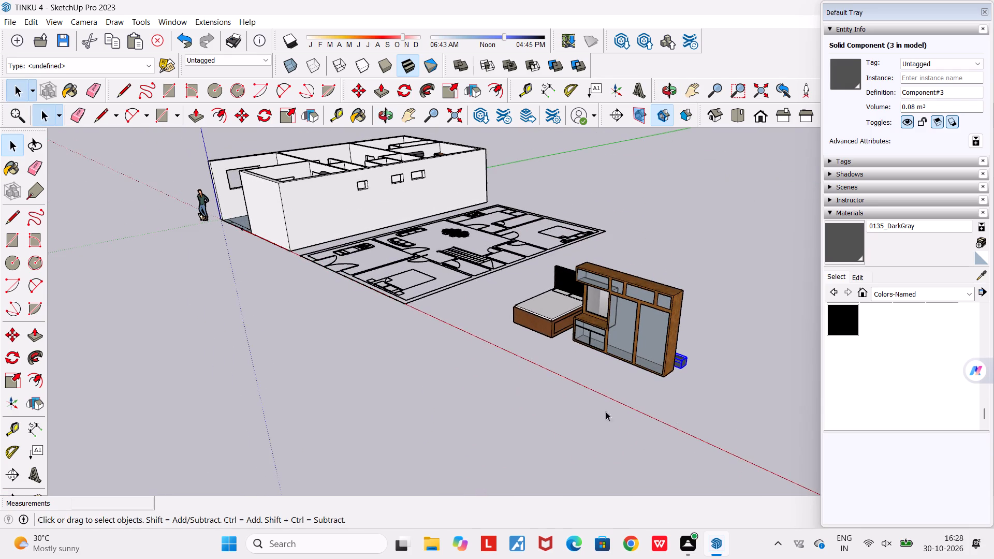
pyautogui.moveTo(583, 414); pyautogui.dragTo(806, 451, button='middle')
pyautogui.scroll(-5, 685, 364)
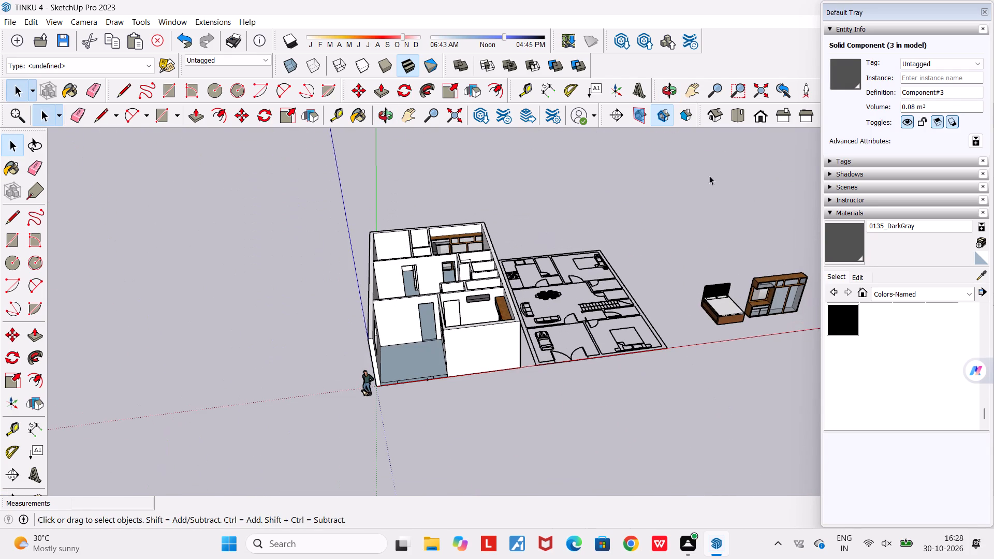
pyautogui.click(684, 83)
pyautogui.moveTo(695, 191); pyautogui.dragTo(494, 228)
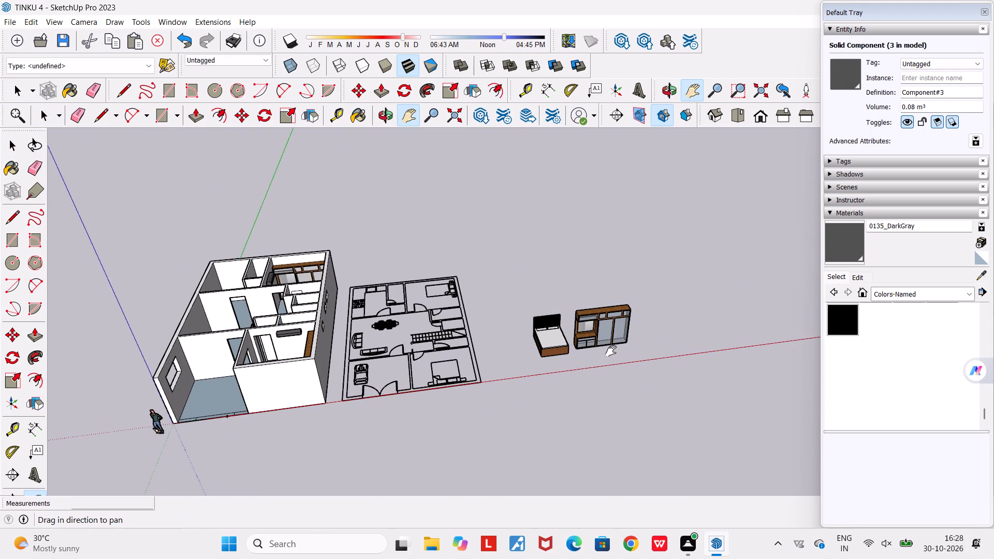
# Move the air conditioner copy from behind the wardrobe copy to the open ground in front of it, and deselect it.
pyautogui.scroll(5, 615, 352)
pyautogui.moveTo(623, 352); pyautogui.dragTo(709, 343, button='middle')
pyautogui.scroll(5, 630, 318)
pyautogui.moveTo(630, 320); pyautogui.dragTo(623, 320, button='middle')
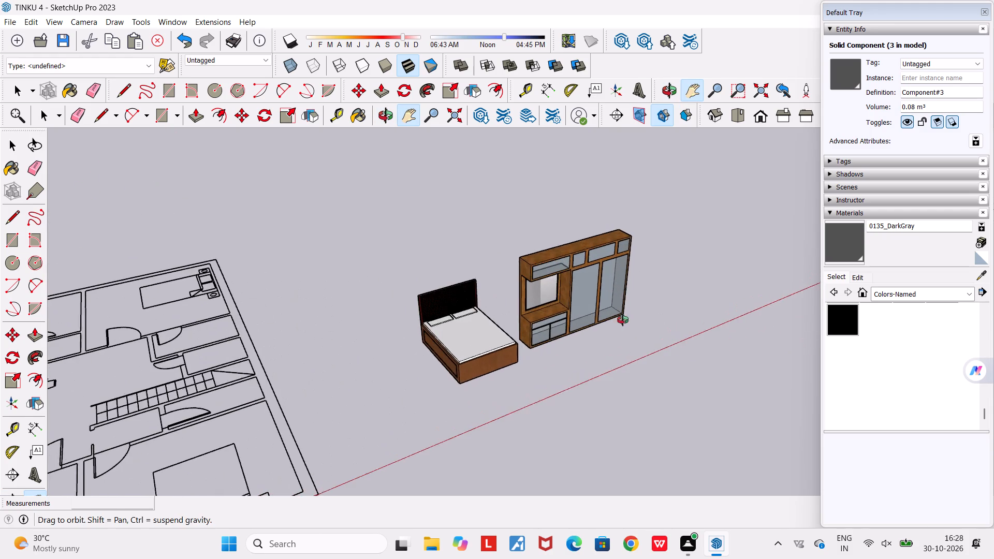
pyautogui.moveTo(623, 320); pyautogui.dragTo(280, 291, button='middle')
pyautogui.scroll(4, 644, 395)
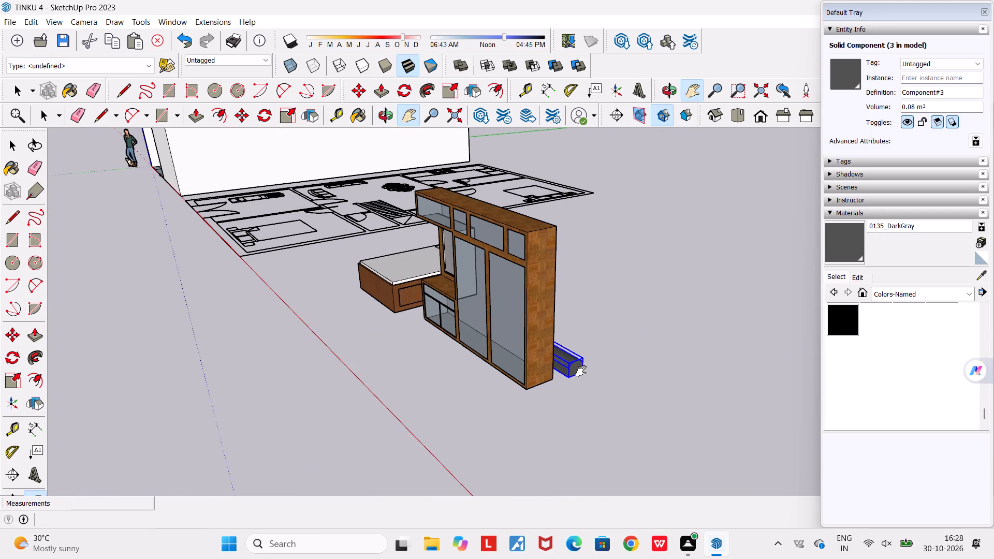
pyautogui.press('m')
pyautogui.click(564, 382)
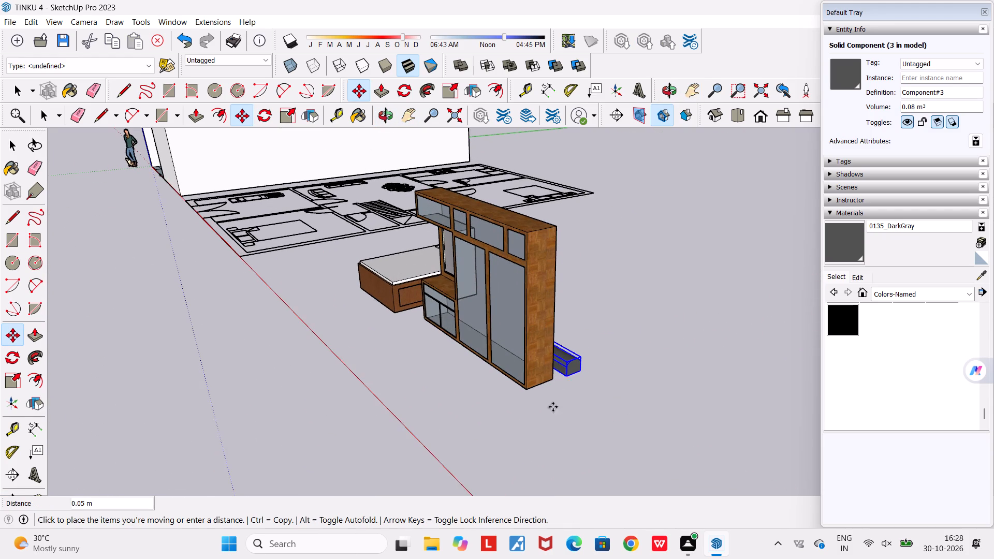
pyautogui.click(457, 394)
pyautogui.moveTo(524, 398); pyautogui.dragTo(588, 392, button='middle')
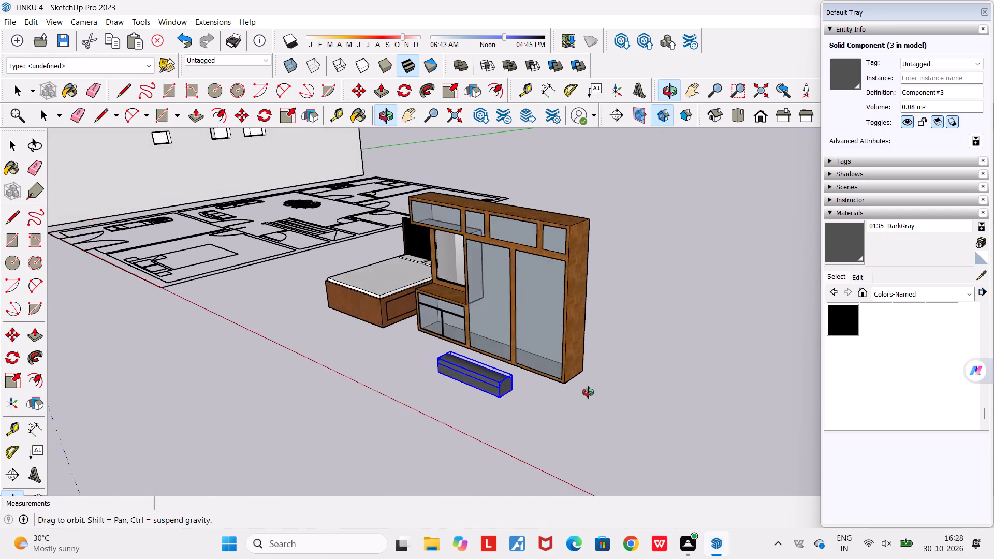
pyautogui.moveTo(588, 392); pyautogui.dragTo(615, 392, button='middle')
pyautogui.scroll(-3, 615, 392)
pyautogui.moveTo(602, 417); pyautogui.dragTo(651, 432, button='middle')
pyautogui.scroll(-3, 651, 432)
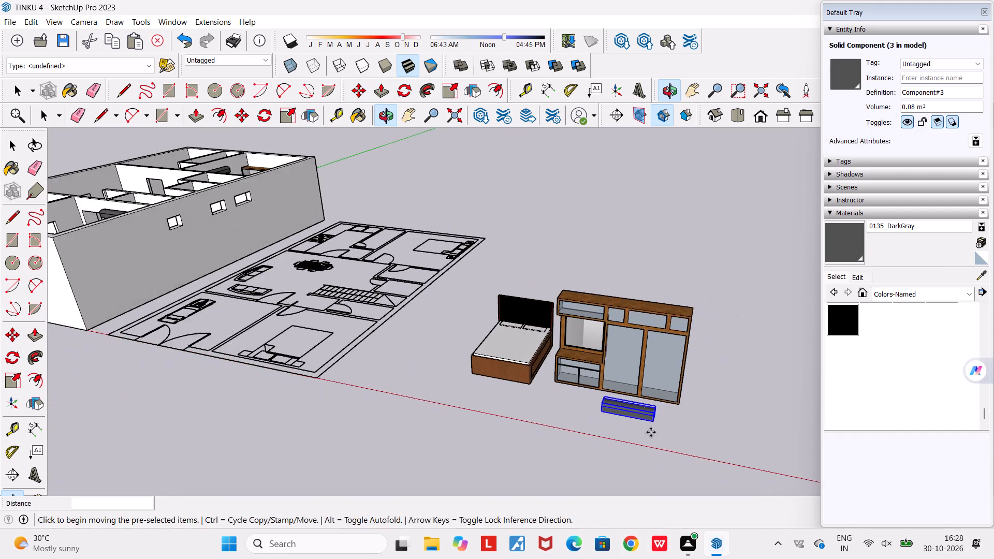
pyautogui.moveTo(699, 436); pyautogui.dragTo(736, 435, button='middle')
pyautogui.press('Escape')
# Examine the air conditioner copy's placement in front of the wardrobe copy, relative to the bed copy and floor plan.
pyautogui.moveTo(736, 435); pyautogui.dragTo(712, 424, button='middle')
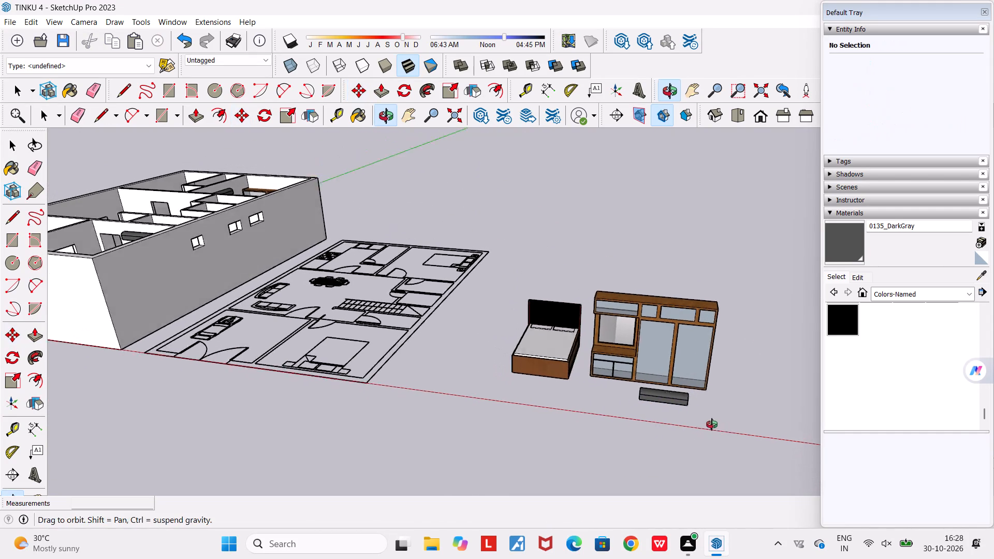
pyautogui.moveTo(712, 424); pyautogui.dragTo(519, 443, button='middle')
pyautogui.scroll(6, 474, 457)
pyautogui.moveTo(458, 459); pyautogui.dragTo(553, 399, button='middle')
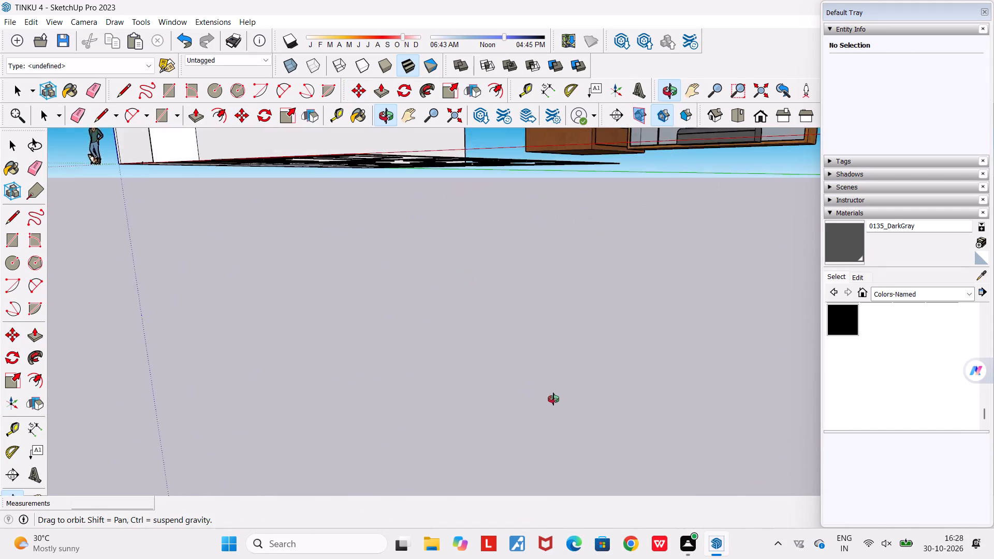
pyautogui.moveTo(553, 399); pyautogui.dragTo(500, 406, button='middle')
pyautogui.scroll(-5, 500, 406)
pyautogui.moveTo(559, 377); pyautogui.dragTo(564, 469, button='middle')
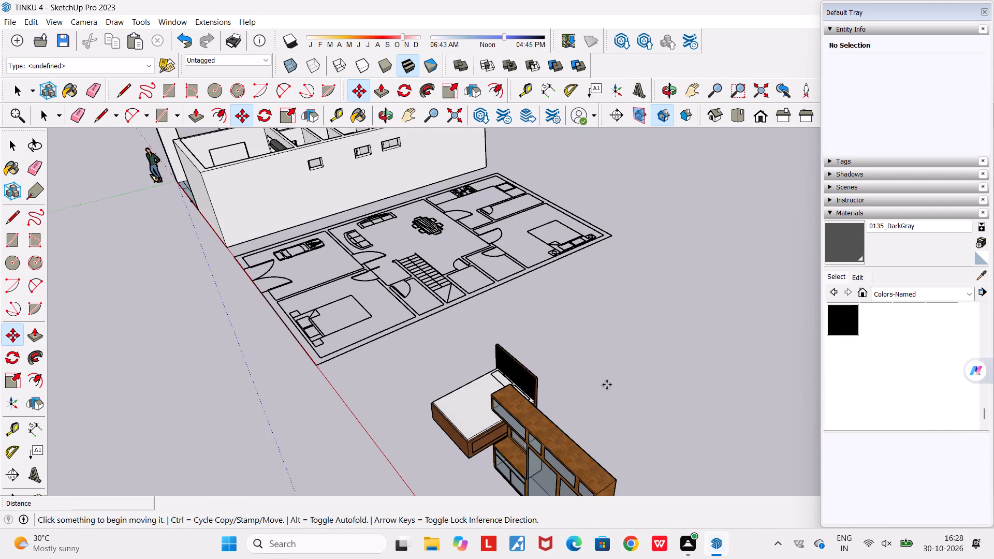
pyautogui.moveTo(609, 380); pyautogui.dragTo(615, 266)
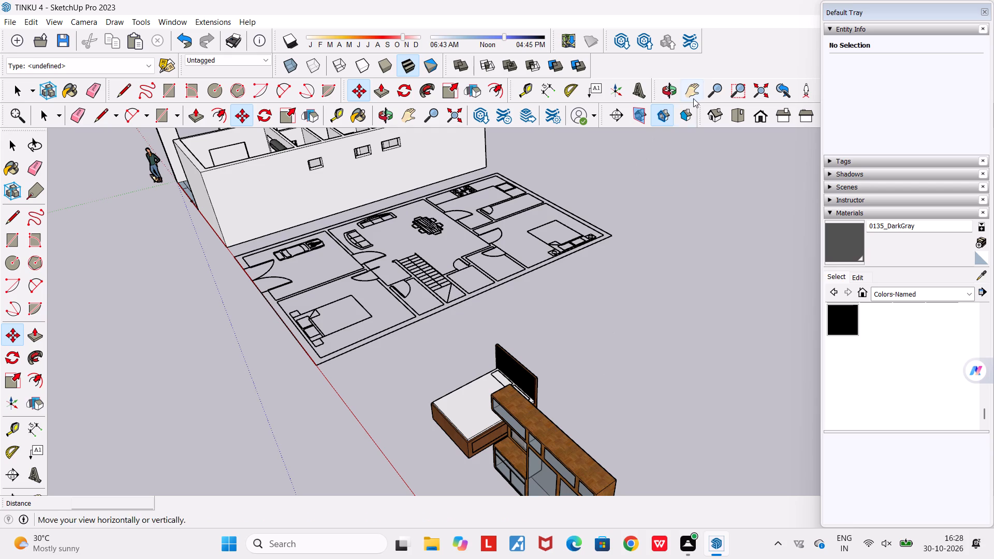
pyautogui.click(687, 98)
pyautogui.moveTo(564, 328); pyautogui.dragTo(545, 214)
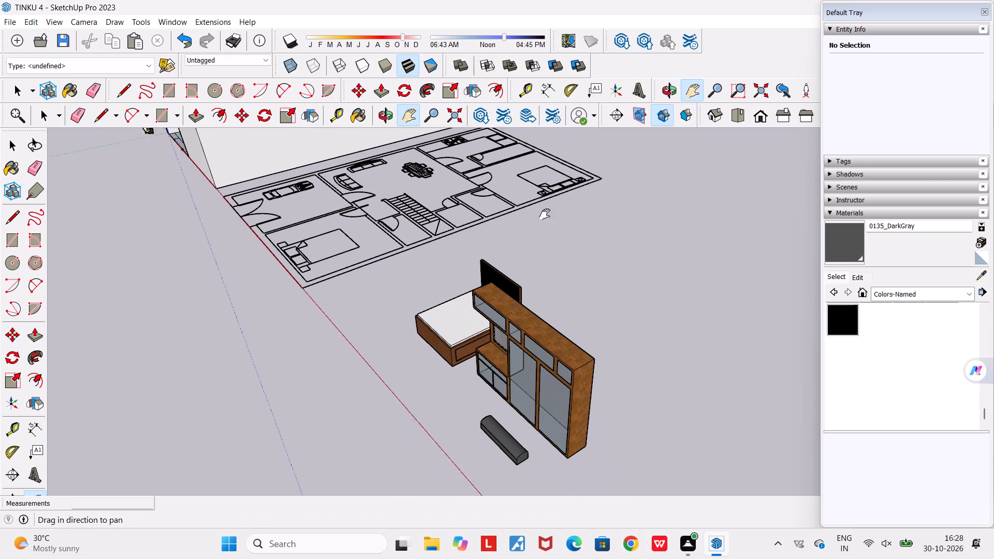
pyautogui.moveTo(545, 214); pyautogui.dragTo(545, 209)
pyautogui.scroll(-2, 573, 361)
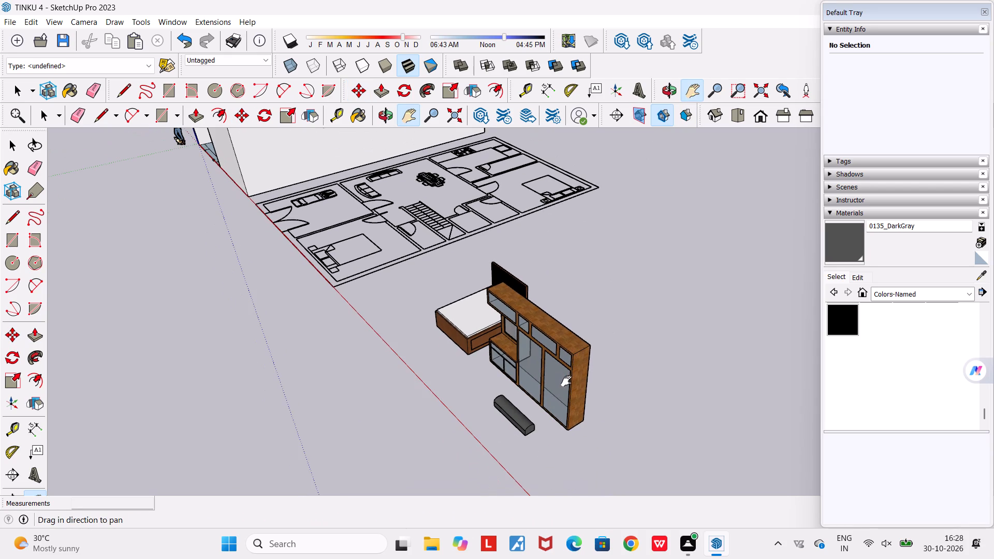
pyautogui.scroll(1, 566, 381)
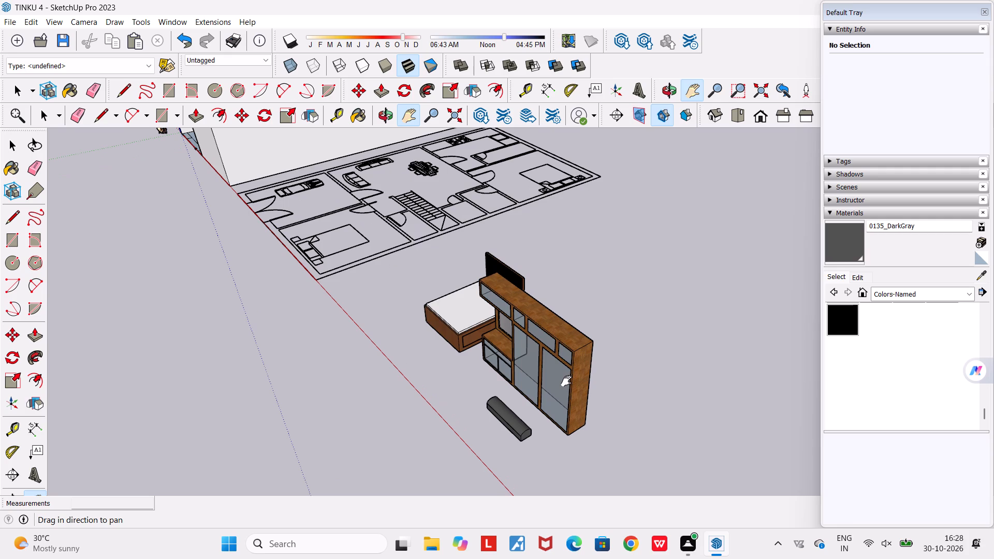
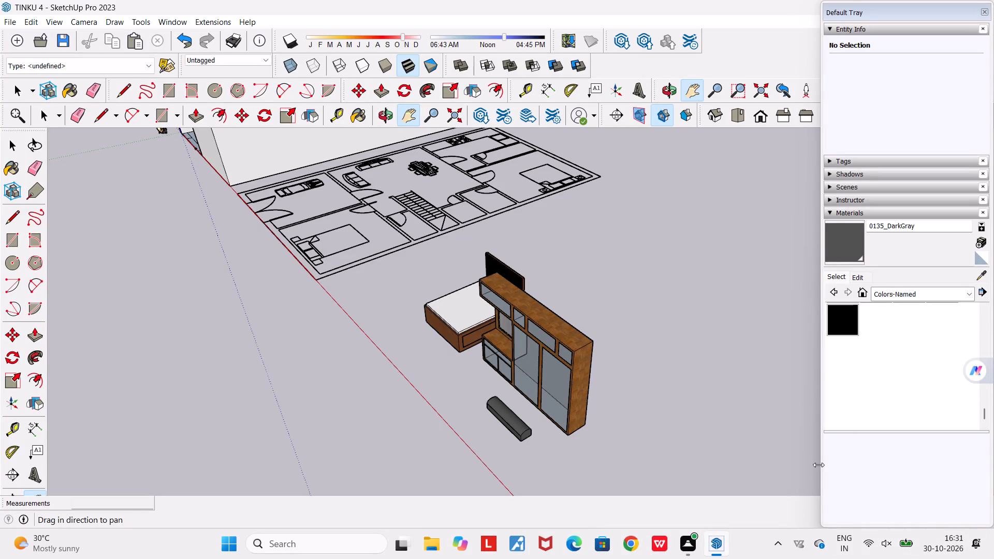
# Examine the modelled bed, wardrobe with dressing unit and dark grey bench beside the floor plan from several angles and distances.
pyautogui.scroll(-5, 534, 378)
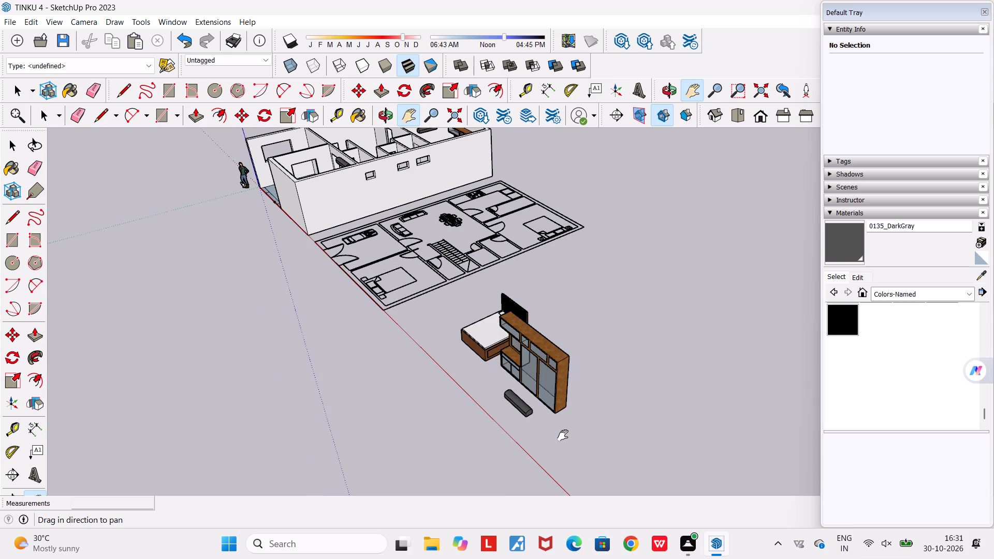
pyautogui.moveTo(564, 442); pyautogui.dragTo(679, 447, button='middle')
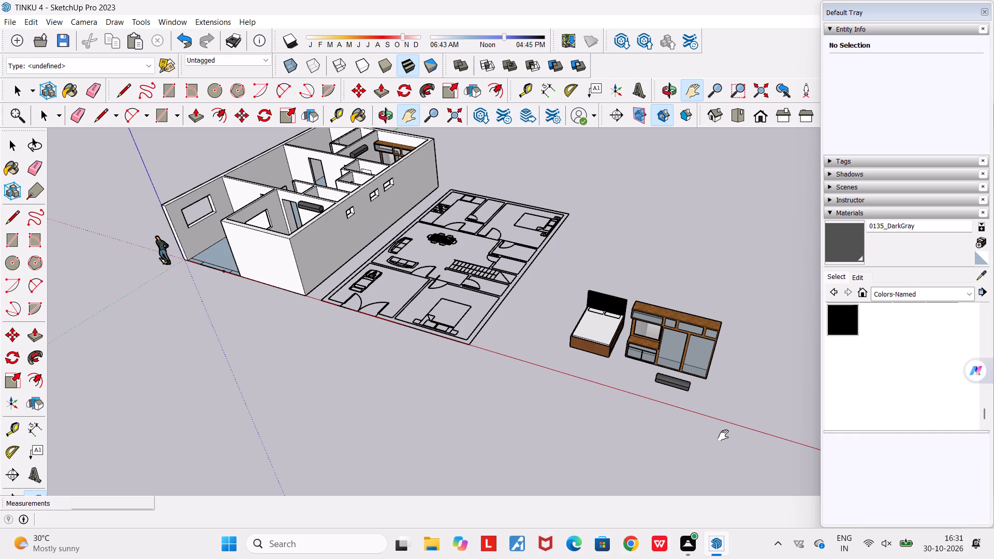
pyautogui.scroll(-2, 668, 370)
pyautogui.moveTo(685, 338); pyautogui.dragTo(593, 285, button='middle')
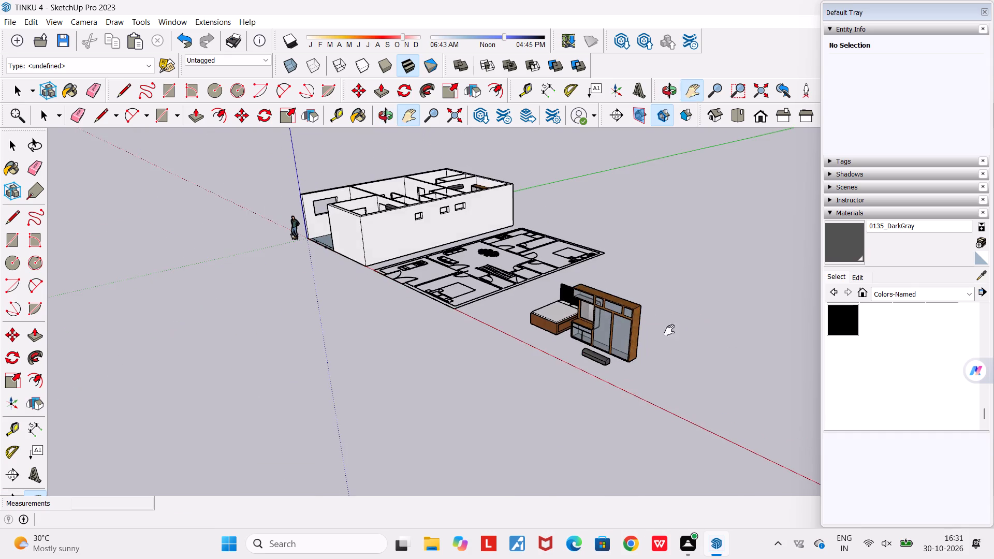
pyautogui.scroll(5, 671, 338)
pyautogui.moveTo(596, 395); pyautogui.dragTo(675, 418, button='middle')
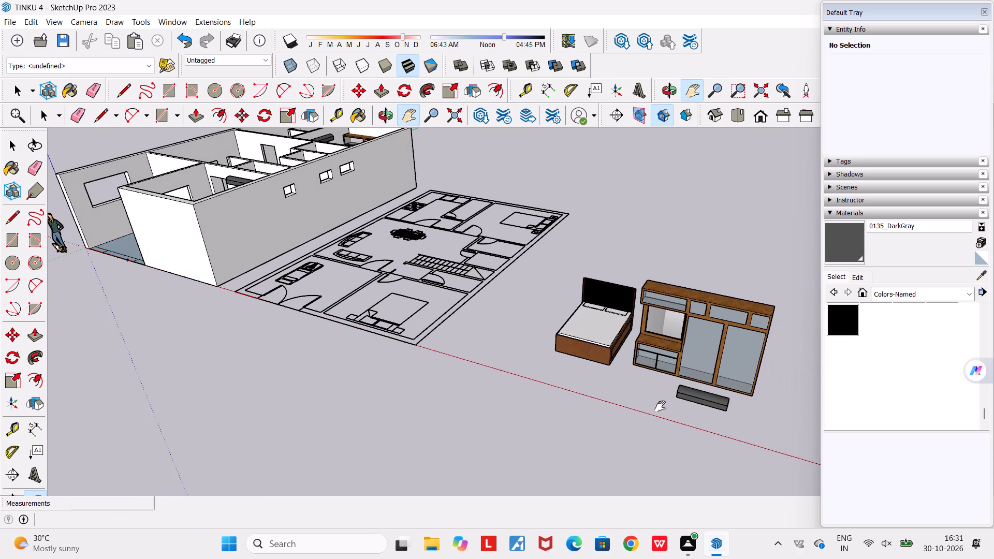
pyautogui.moveTo(645, 388); pyautogui.dragTo(402, 327)
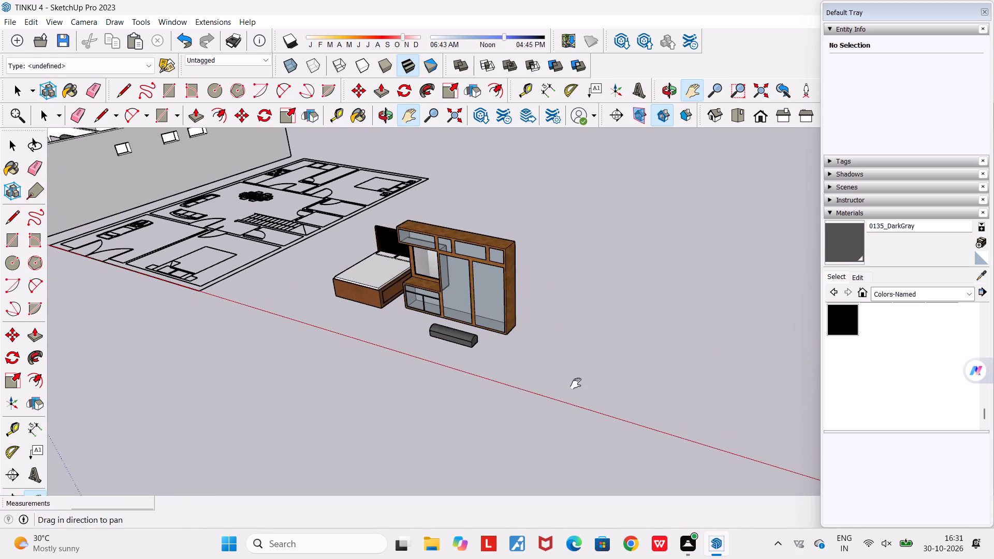
pyautogui.moveTo(576, 384); pyautogui.dragTo(671, 396, button='middle')
pyautogui.scroll(4, 657, 374)
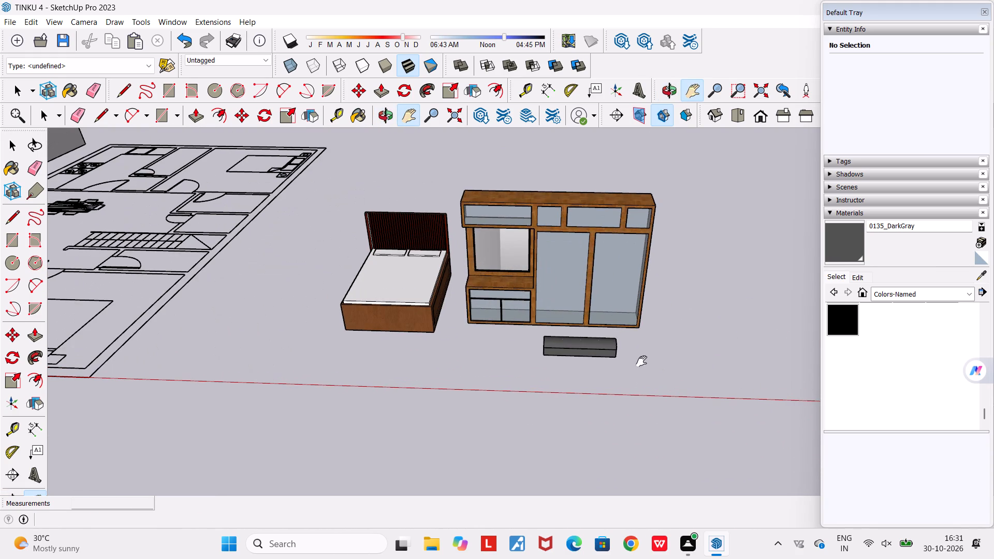
pyautogui.moveTo(641, 361); pyautogui.dragTo(696, 345, button='middle')
pyautogui.scroll(-3, 696, 345)
pyautogui.moveTo(610, 269); pyautogui.dragTo(502, 291)
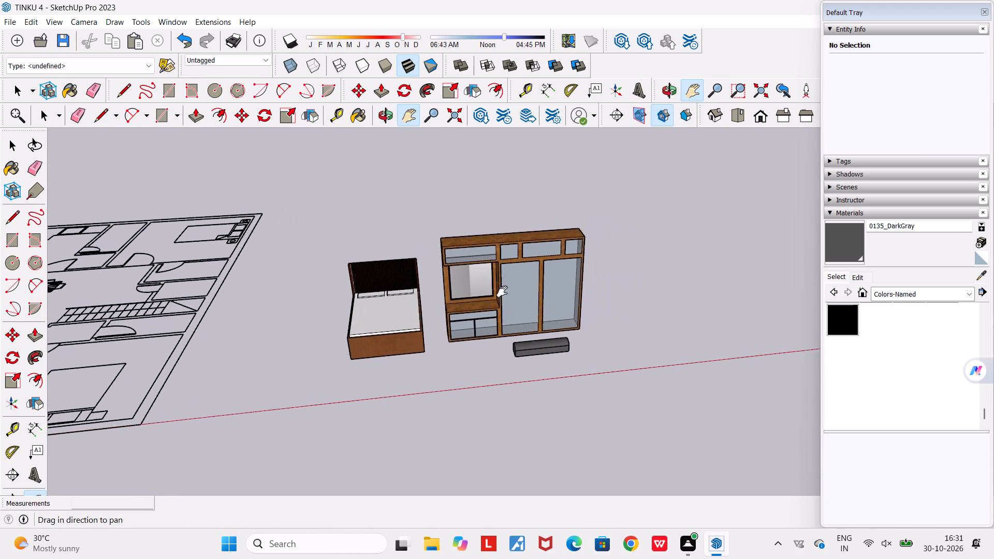
pyautogui.moveTo(502, 291); pyautogui.dragTo(485, 299)
pyautogui.moveTo(650, 334); pyautogui.dragTo(744, 303, button='middle')
pyautogui.moveTo(599, 340); pyautogui.dragTo(583, 349)
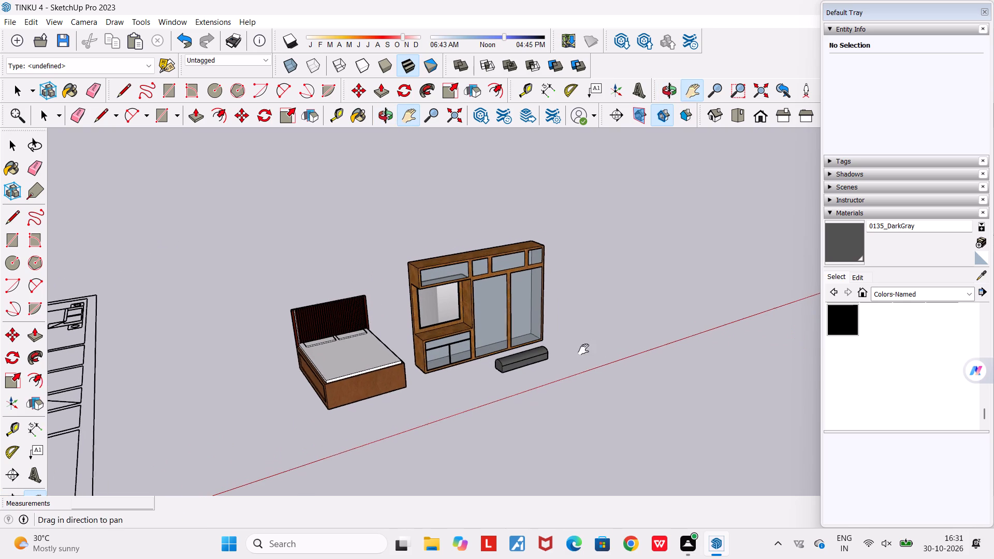
pyautogui.moveTo(583, 349); pyautogui.dragTo(556, 377)
pyautogui.moveTo(592, 352); pyautogui.dragTo(744, 276, button='middle')
pyautogui.scroll(-3, 744, 276)
pyautogui.moveTo(706, 334); pyautogui.dragTo(648, 350)
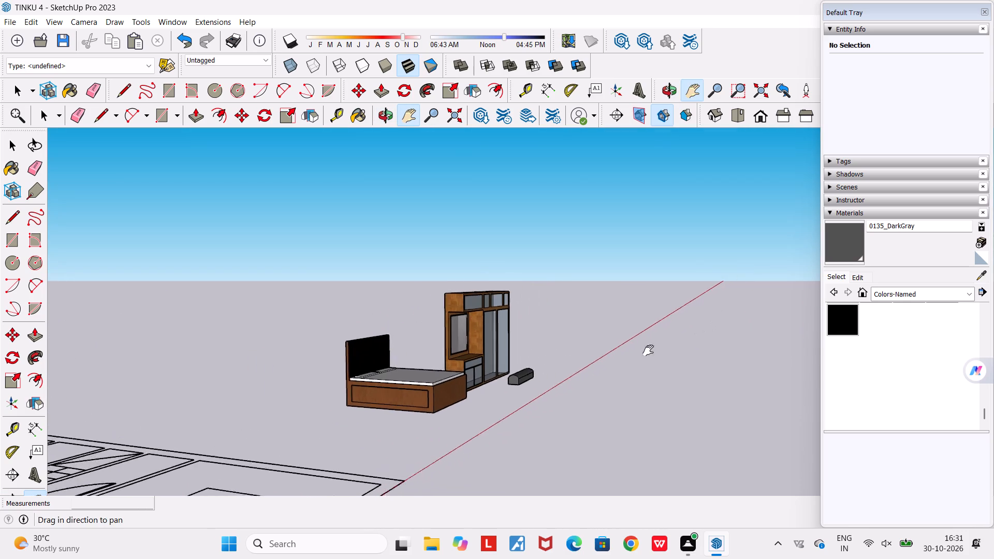
pyautogui.moveTo(648, 350); pyautogui.dragTo(598, 369)
pyautogui.moveTo(524, 259); pyautogui.dragTo(328, 367, button='middle')
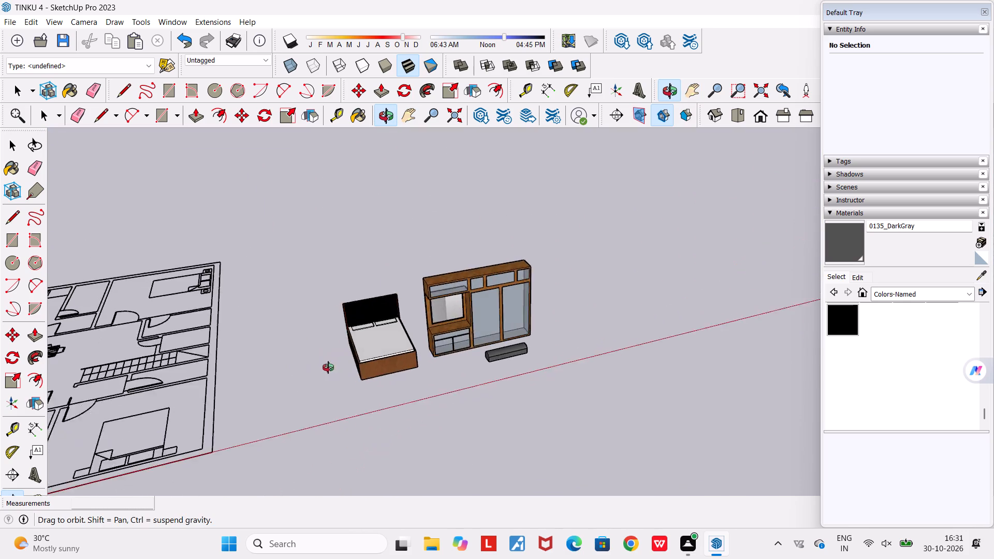
pyautogui.moveTo(328, 367); pyautogui.dragTo(120, 297, button='middle')
pyautogui.scroll(1, 654, 405)
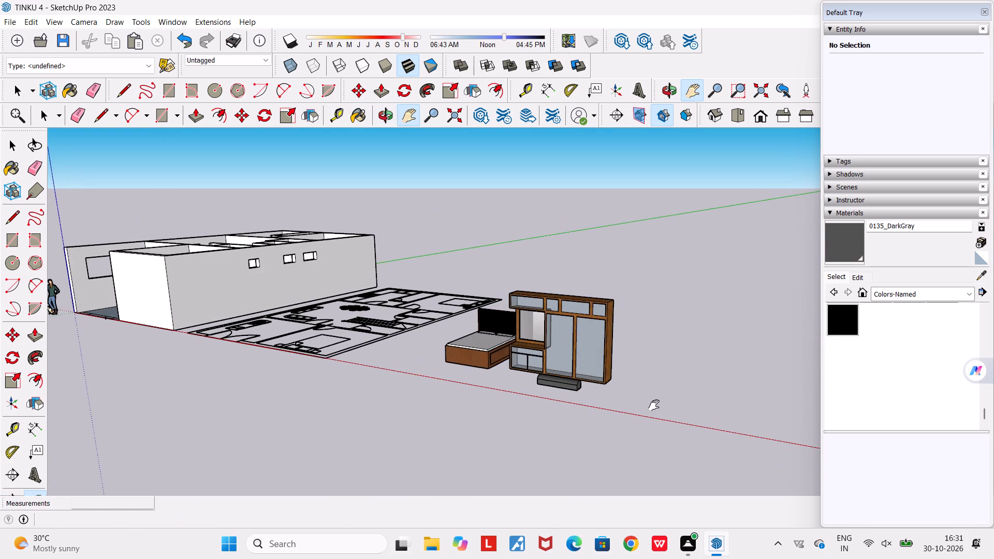
pyautogui.scroll(3, 654, 405)
pyautogui.moveTo(601, 405); pyautogui.dragTo(609, 415, button='middle')
pyautogui.scroll(-4, 609, 415)
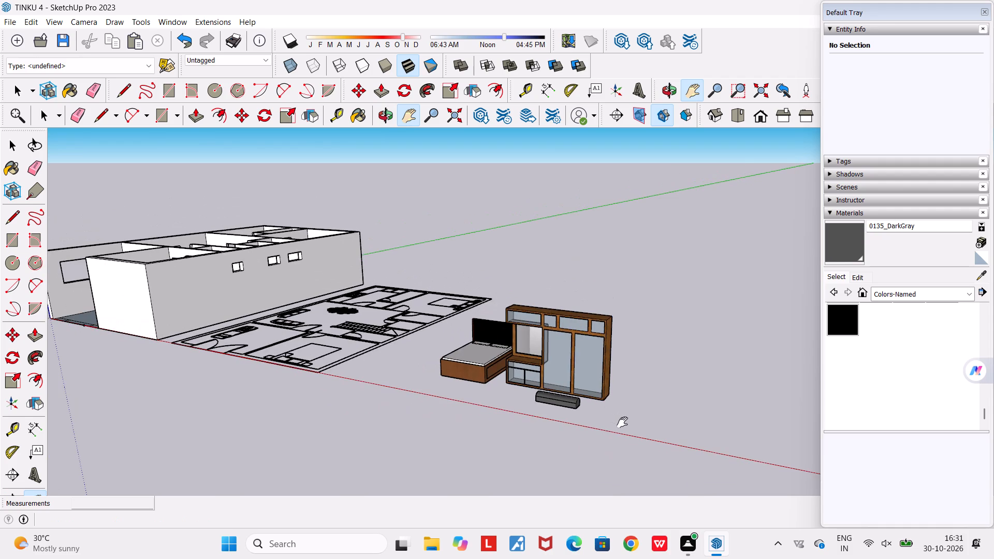
pyautogui.moveTo(608, 423); pyautogui.dragTo(581, 447, button='middle')
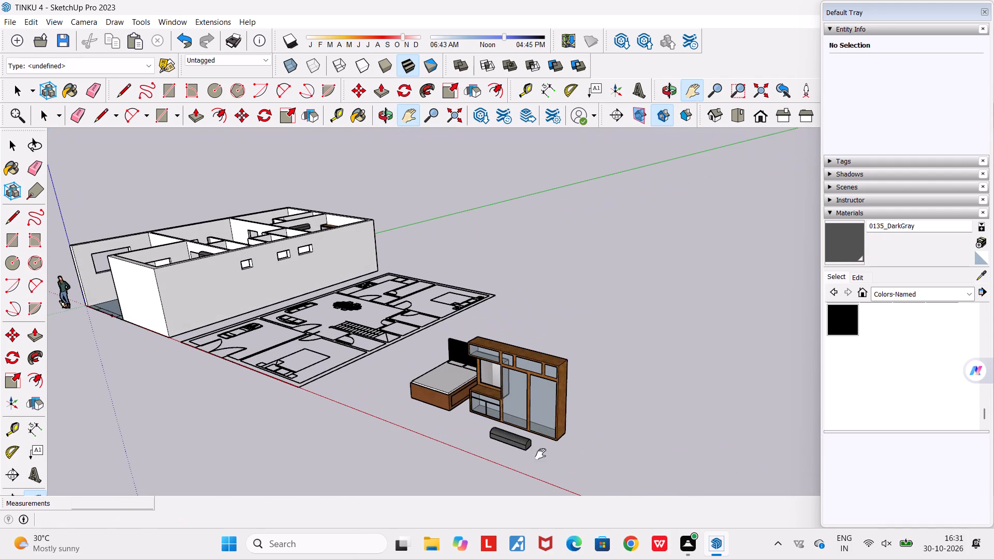
pyautogui.scroll(6, 500, 459)
pyautogui.moveTo(510, 455); pyautogui.dragTo(574, 440, button='middle')
pyautogui.scroll(-6, 574, 440)
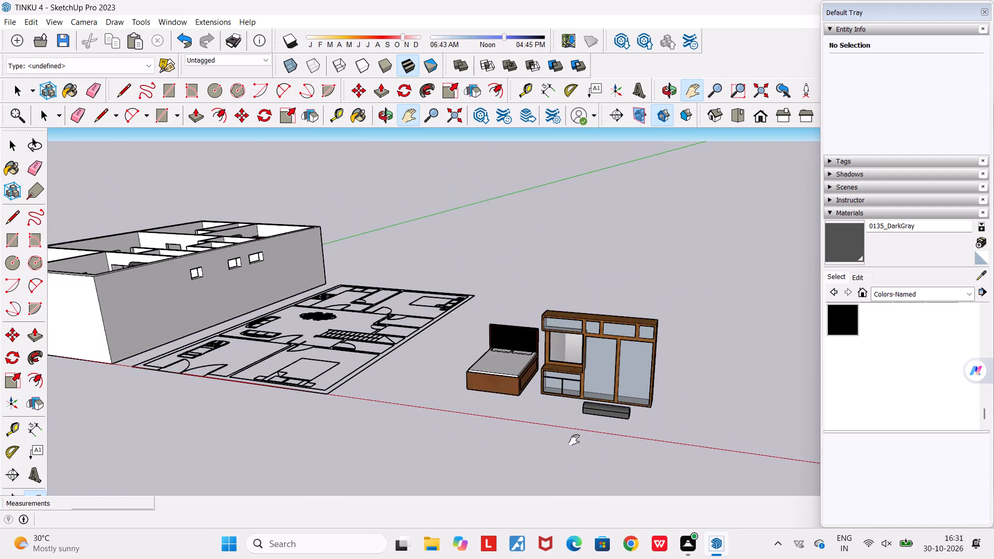
pyautogui.scroll(-6, 574, 440)
pyautogui.moveTo(572, 441); pyautogui.dragTo(572, 472, button='middle')
pyautogui.scroll(6, 594, 475)
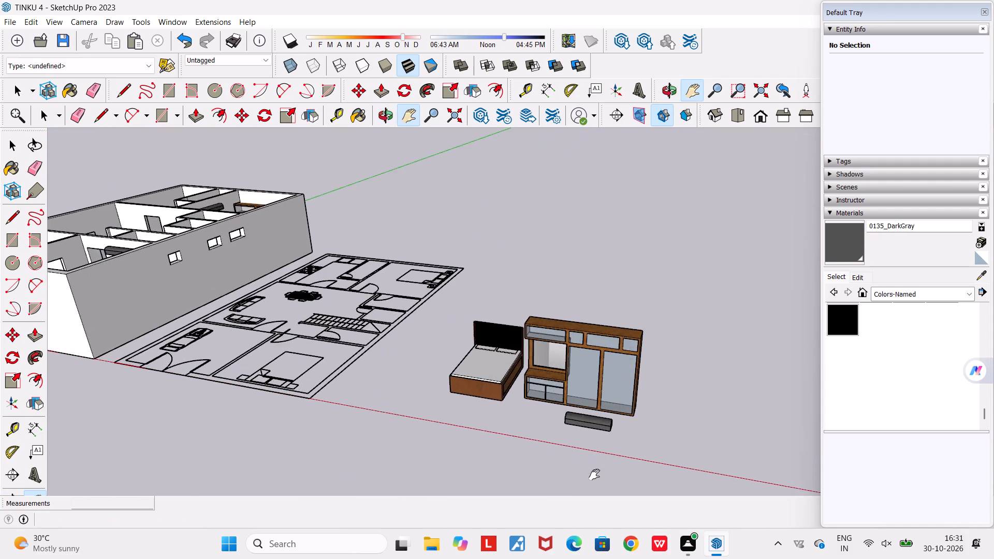
pyautogui.scroll(4, 560, 460)
pyautogui.moveTo(564, 451); pyautogui.dragTo(568, 468, button='middle')
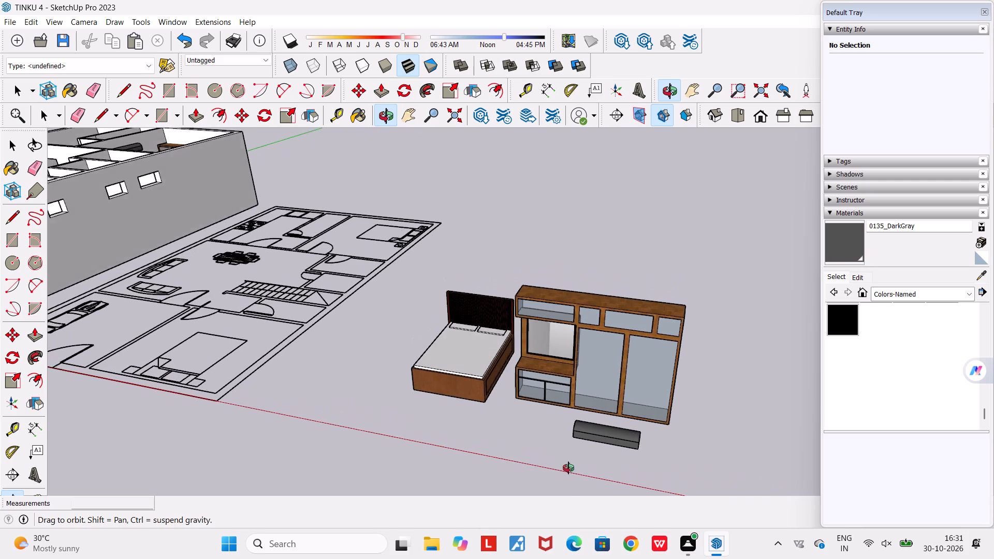
pyautogui.moveTo(568, 468); pyautogui.dragTo(570, 468, button='middle')
pyautogui.moveTo(562, 378); pyautogui.dragTo(544, 197)
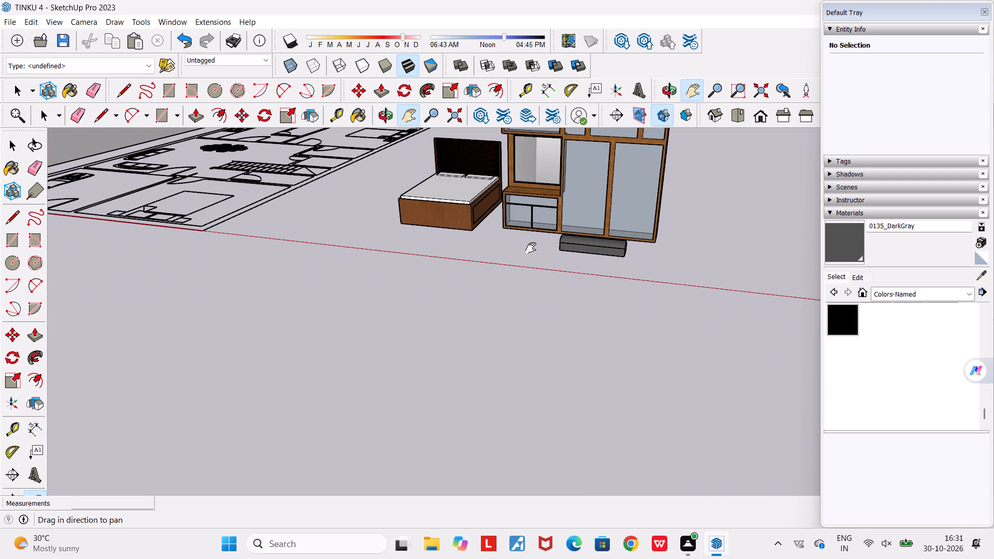
pyautogui.moveTo(528, 272); pyautogui.dragTo(524, 330, button='middle')
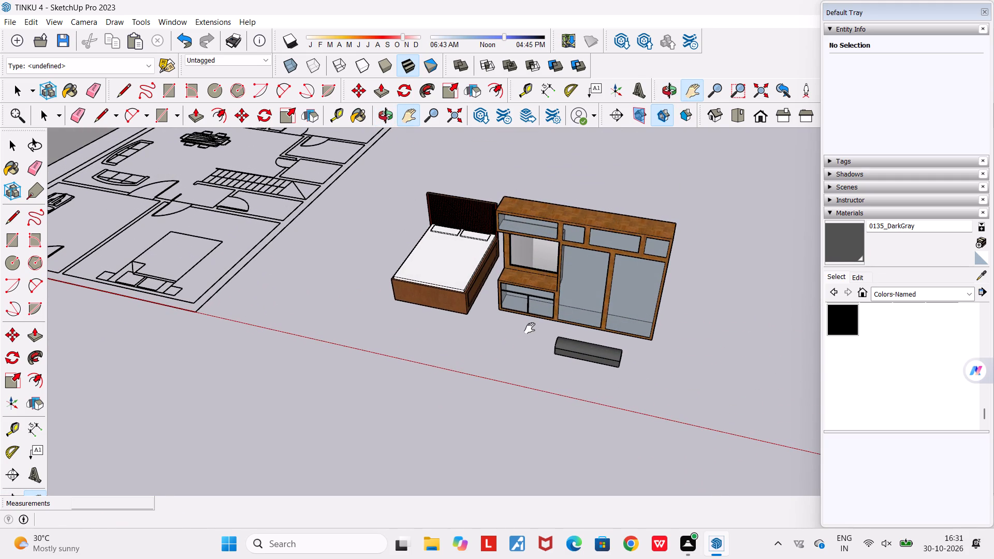
pyautogui.moveTo(529, 328); pyautogui.dragTo(483, 336, button='middle')
pyautogui.moveTo(483, 336); pyautogui.dragTo(599, 317, button='middle')
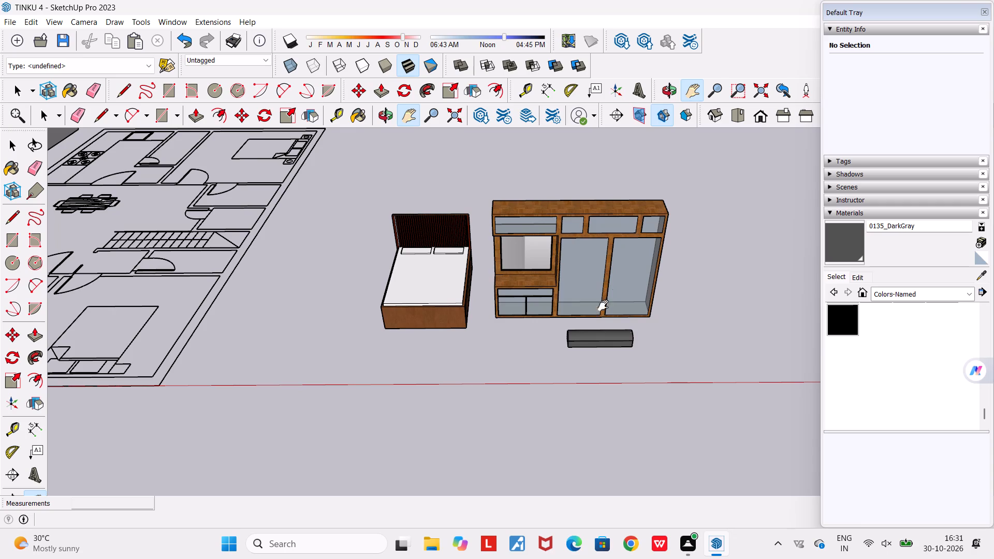
pyautogui.moveTo(617, 282); pyautogui.dragTo(664, 239, button='middle')
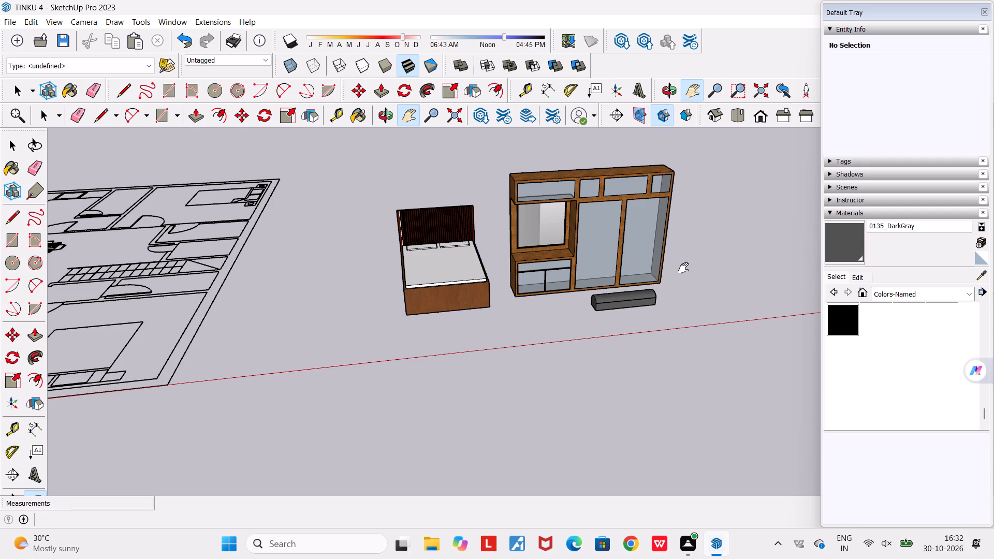
pyautogui.moveTo(683, 268); pyautogui.dragTo(540, 284, button='middle')
pyautogui.scroll(-4, 540, 284)
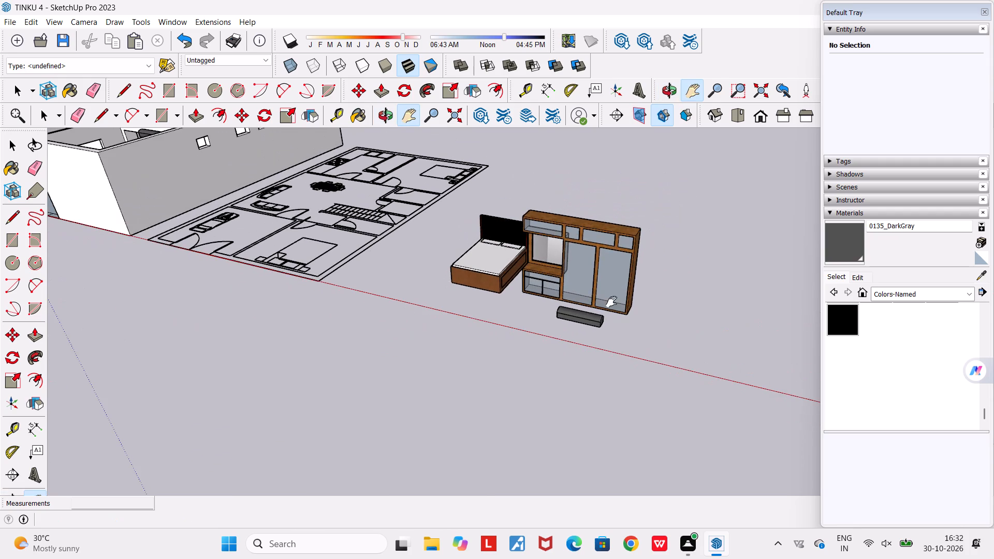
pyautogui.moveTo(611, 302); pyautogui.dragTo(525, 310, button='middle')
pyautogui.moveTo(542, 356); pyautogui.dragTo(593, 351, button='middle')
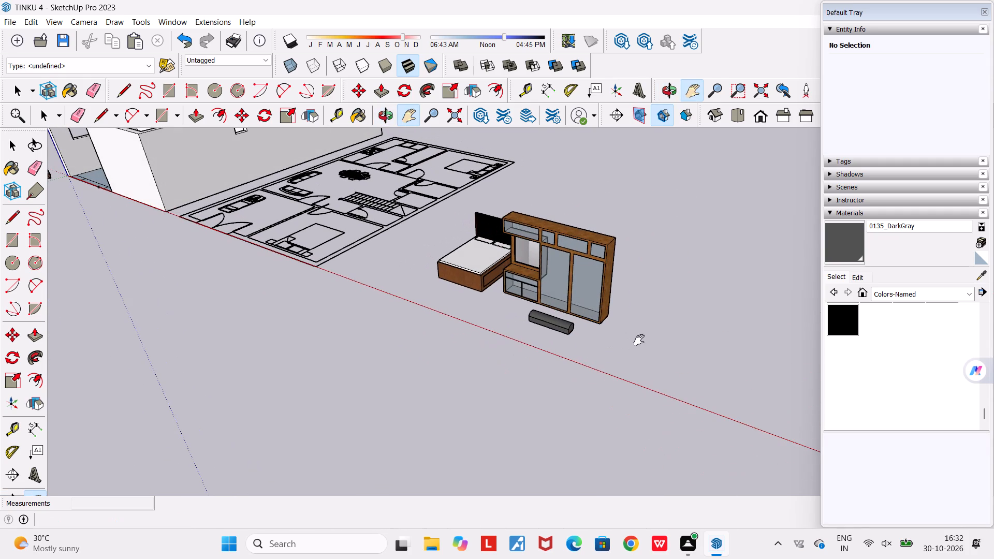
pyautogui.scroll(3, 639, 340)
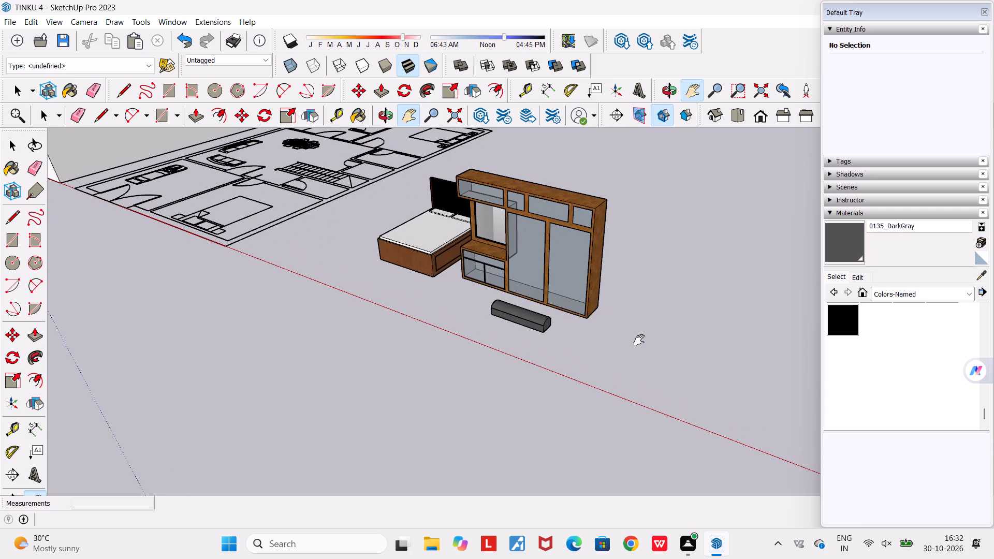
pyautogui.moveTo(639, 340); pyautogui.dragTo(607, 328, button='middle')
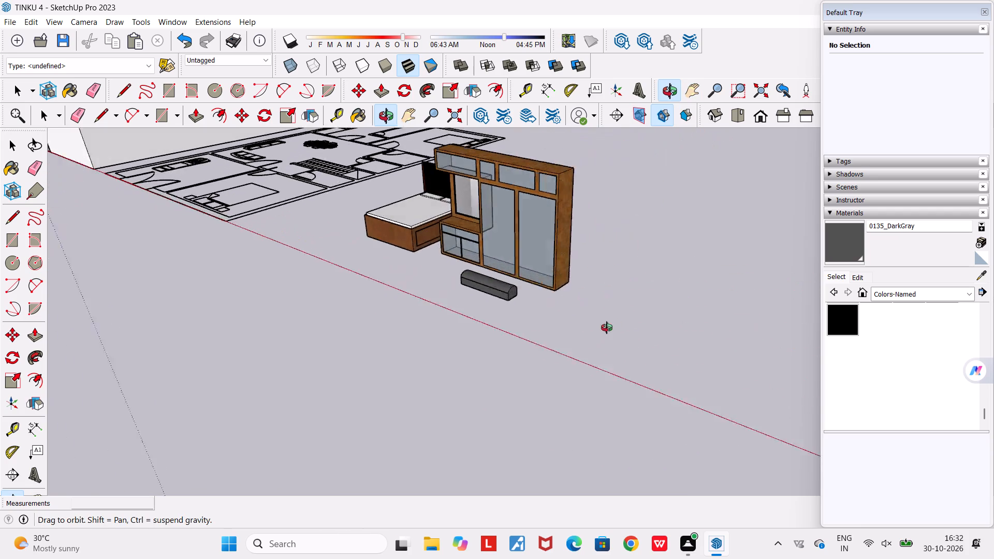
pyautogui.moveTo(607, 328); pyautogui.dragTo(588, 331, button='middle')
pyautogui.scroll(-4, 588, 331)
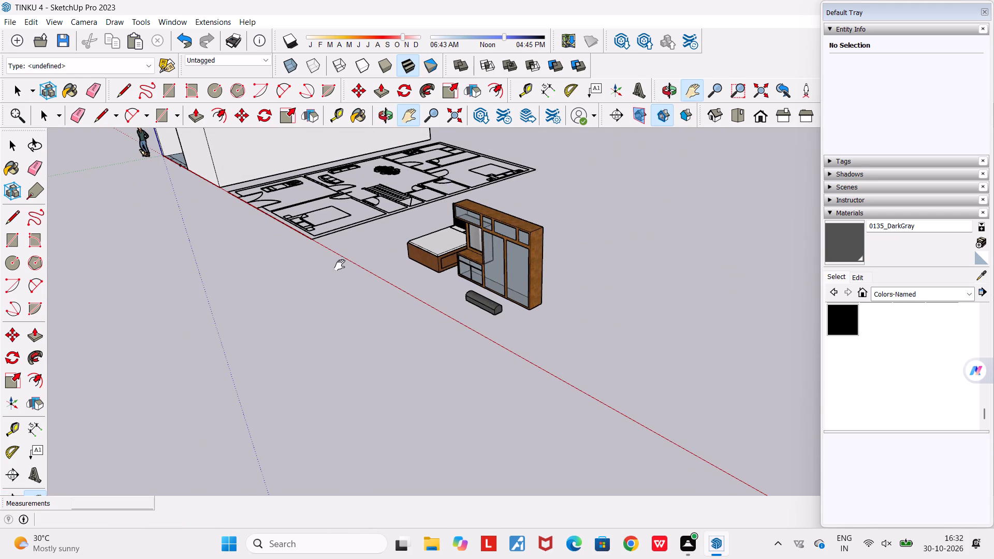
pyautogui.moveTo(358, 245); pyautogui.dragTo(188, 317)
pyautogui.moveTo(340, 424); pyautogui.dragTo(349, 423, button='middle')
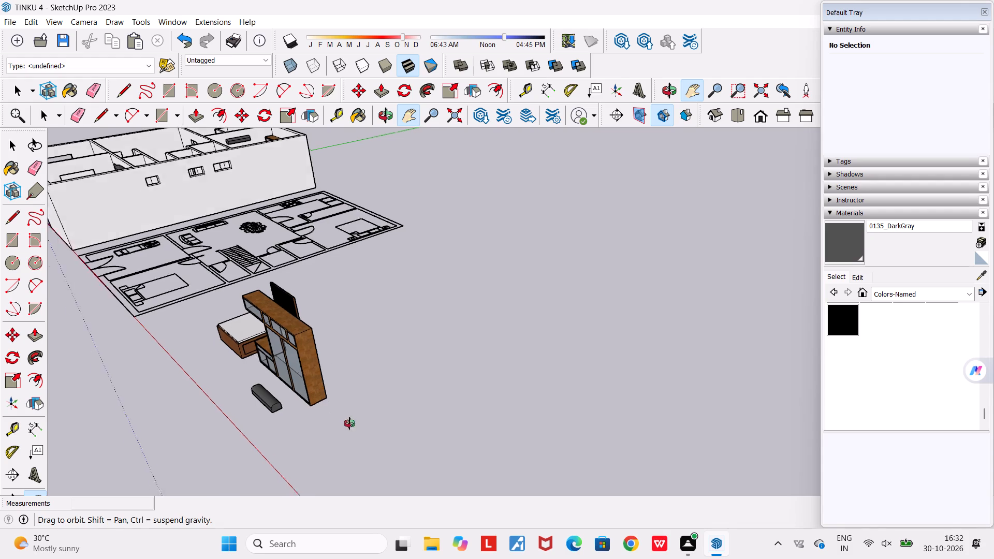
pyautogui.moveTo(349, 423); pyautogui.dragTo(507, 392, button='middle')
pyautogui.scroll(-4, 507, 392)
pyautogui.moveTo(701, 367); pyautogui.dragTo(733, 340, button='middle')
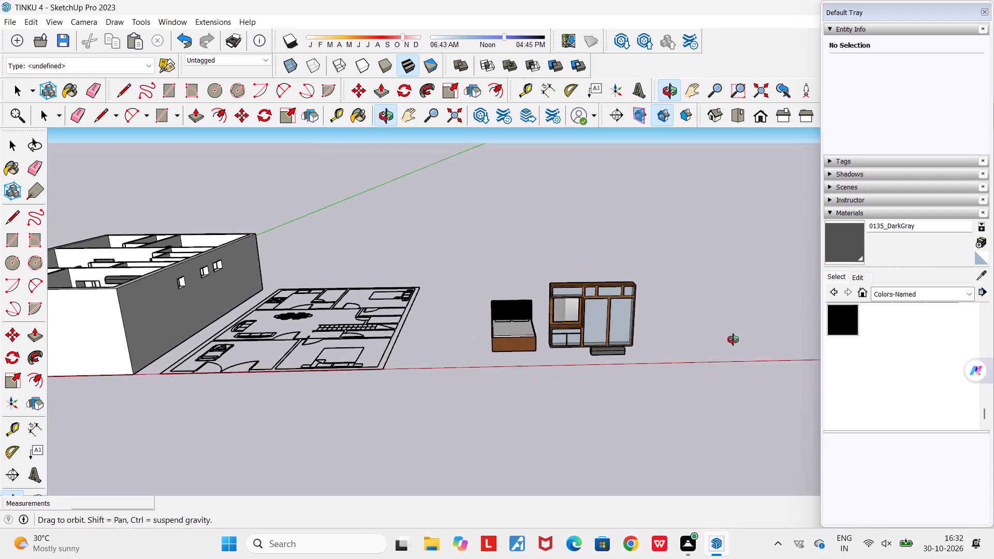
pyautogui.moveTo(733, 340); pyautogui.dragTo(780, 352, button='middle')
pyautogui.scroll(4, 701, 371)
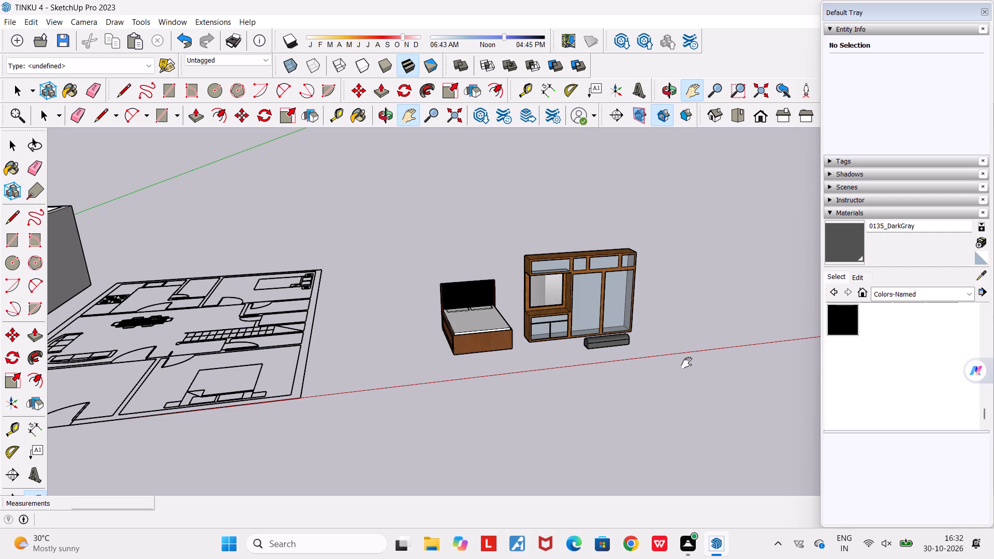
pyautogui.scroll(2, 561, 363)
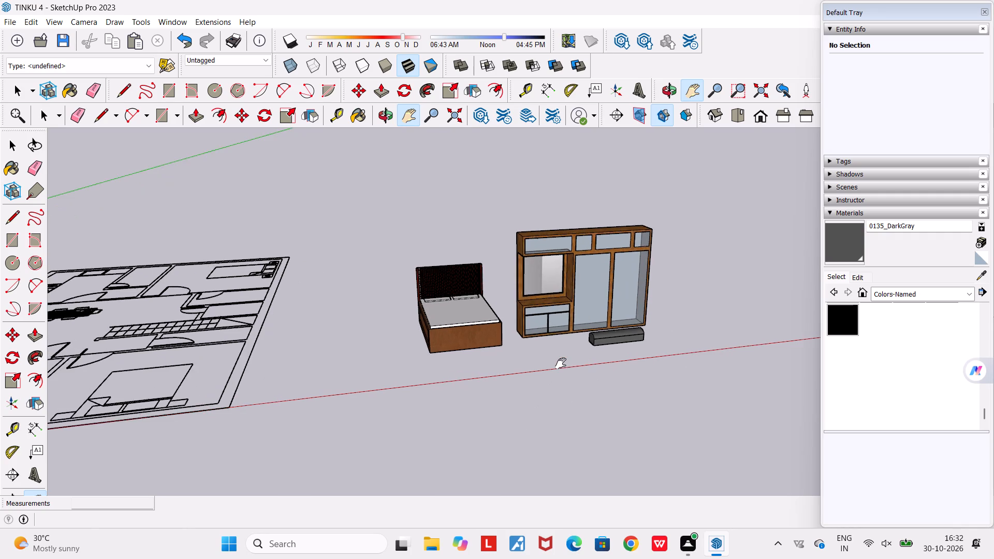
pyautogui.moveTo(561, 363); pyautogui.dragTo(593, 367, button='middle')
pyautogui.scroll(-4, 593, 367)
pyautogui.moveTo(604, 388); pyautogui.dragTo(471, 401, button='middle')
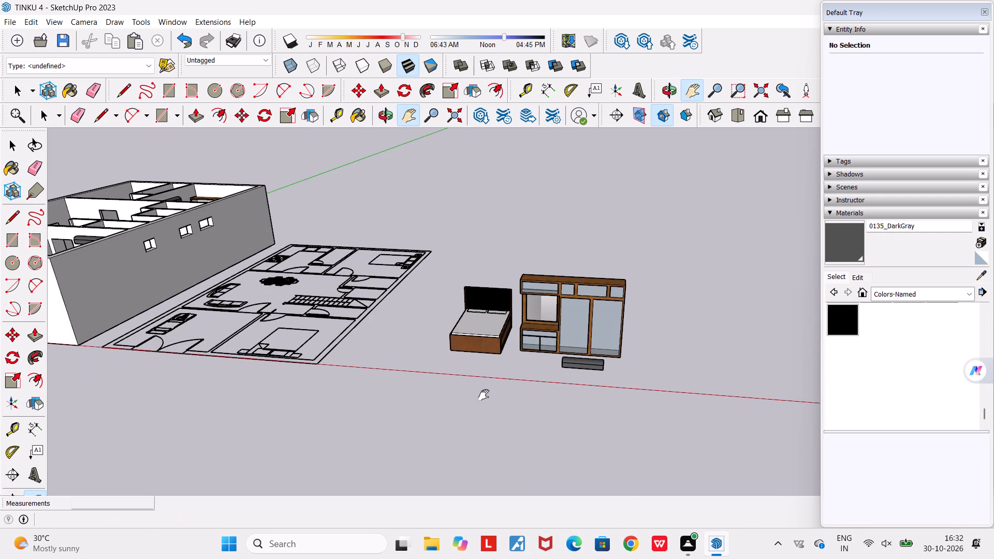
pyautogui.scroll(1, 544, 371)
pyautogui.moveTo(544, 371); pyautogui.dragTo(502, 372, button='middle')
pyautogui.scroll(1, 519, 321)
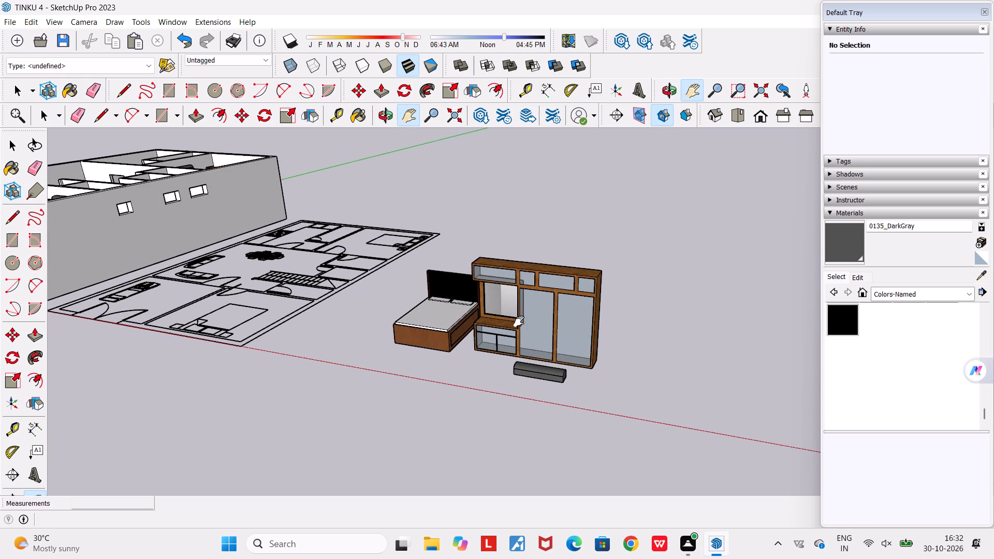
pyautogui.scroll(-2, 519, 321)
pyautogui.moveTo(605, 367); pyautogui.dragTo(567, 374, button='middle')
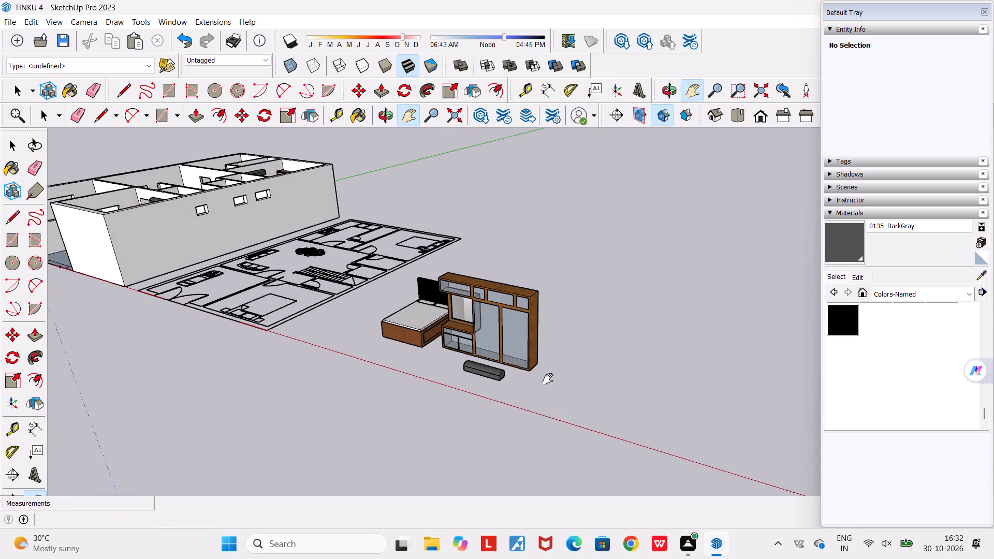
pyautogui.scroll(3, 541, 383)
pyautogui.moveTo(541, 383); pyautogui.dragTo(616, 380, button='middle')
pyautogui.scroll(5, 646, 371)
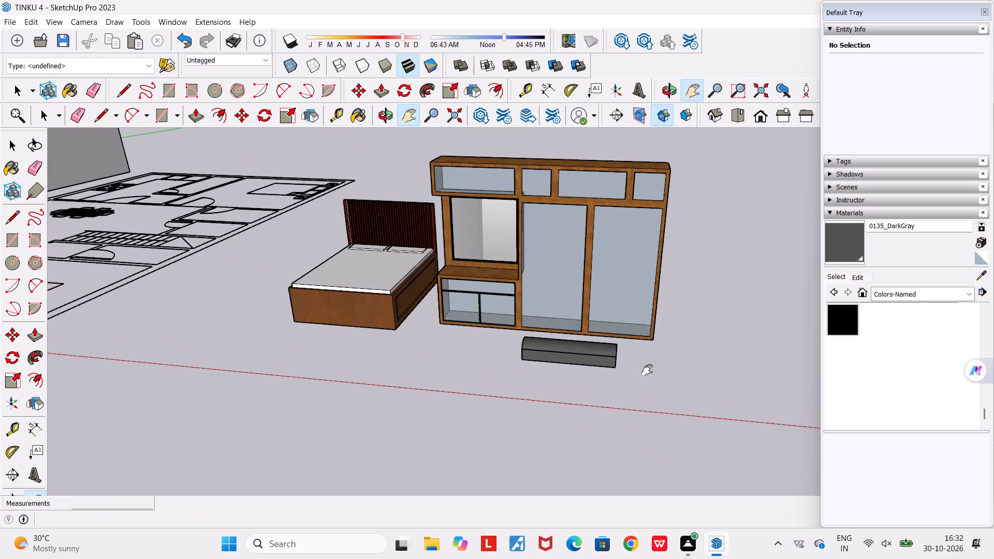
pyautogui.scroll(-2, 647, 370)
pyautogui.moveTo(640, 370); pyautogui.dragTo(720, 380, button='middle')
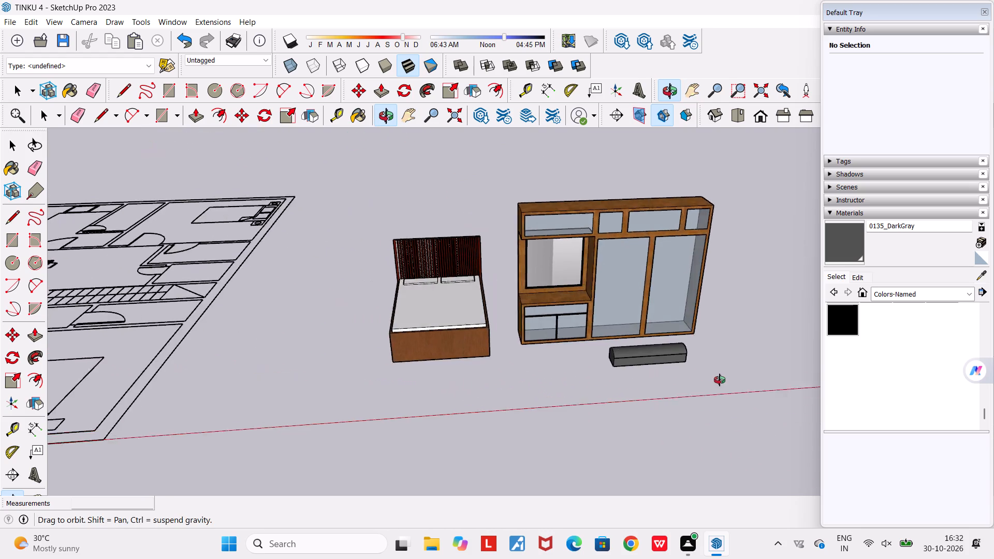
pyautogui.moveTo(720, 380); pyautogui.dragTo(735, 376, button='middle')
pyautogui.scroll(-3, 735, 376)
pyautogui.moveTo(616, 364); pyautogui.dragTo(527, 335, button='middle')
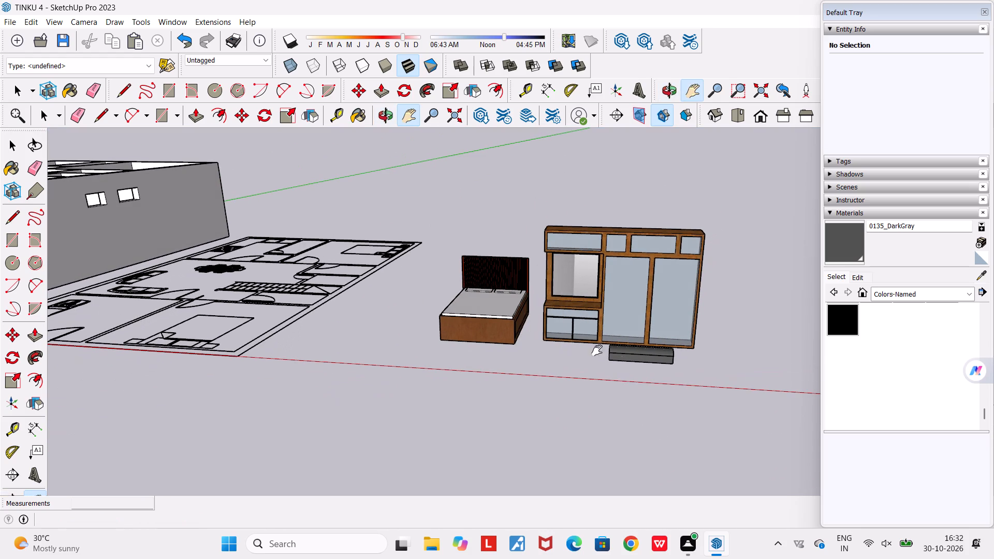
pyautogui.moveTo(707, 354); pyautogui.dragTo(606, 360, button='middle')
pyautogui.scroll(3, 606, 360)
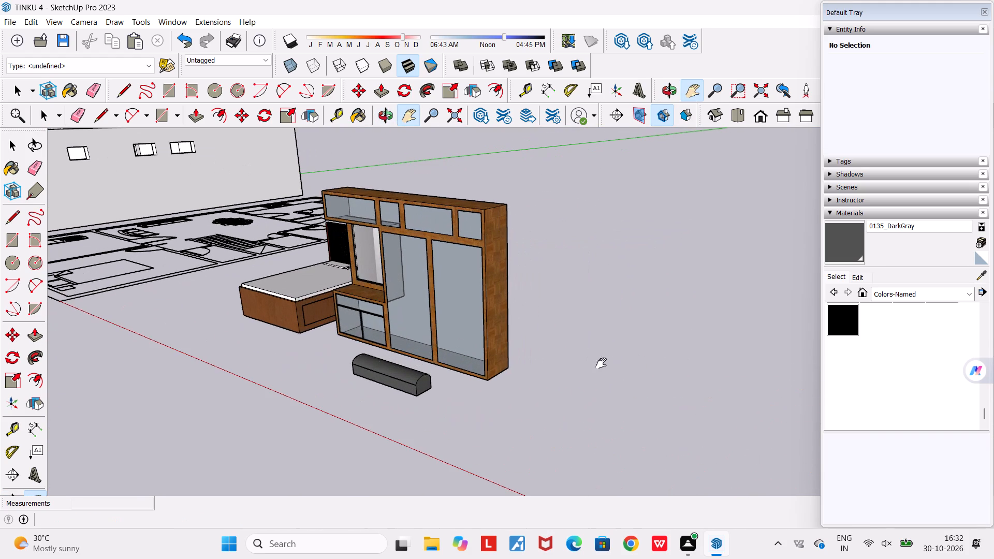
pyautogui.moveTo(572, 388); pyautogui.dragTo(612, 379, button='middle')
pyautogui.scroll(-4, 612, 379)
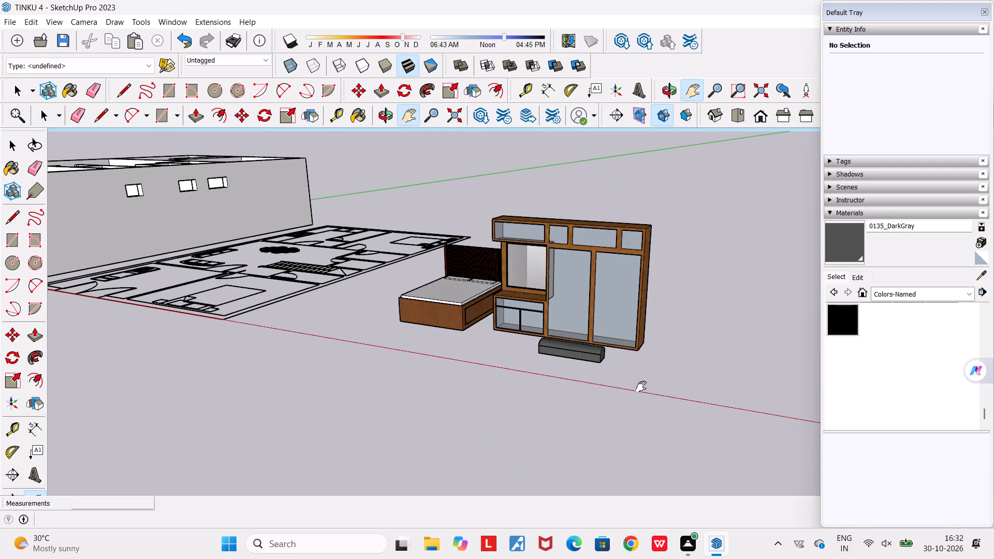
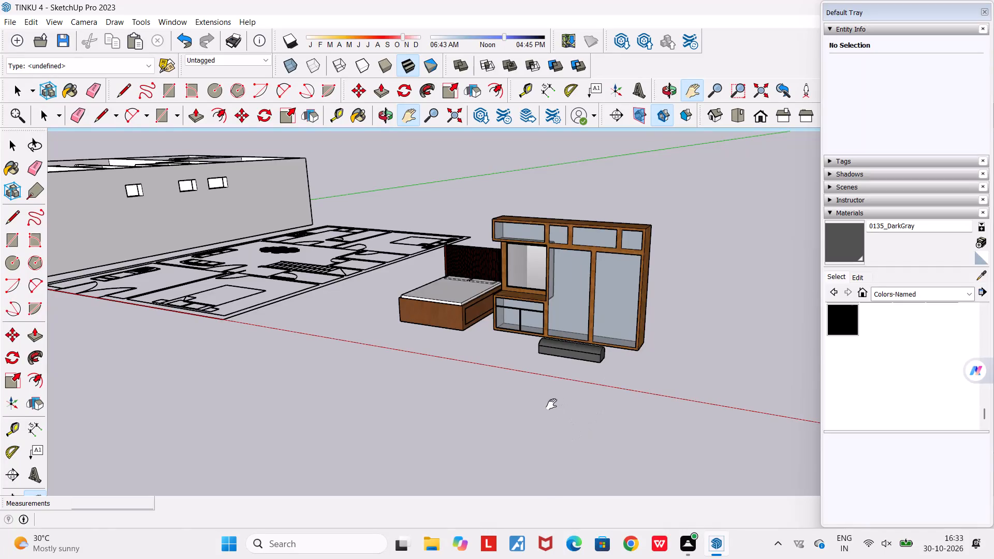
# Examine the bed, wardrobe unit and dark grey bench beside the floor plan from several angles and distances.
pyautogui.moveTo(520, 407); pyautogui.dragTo(579, 408, button='middle')
pyautogui.scroll(-5, 579, 408)
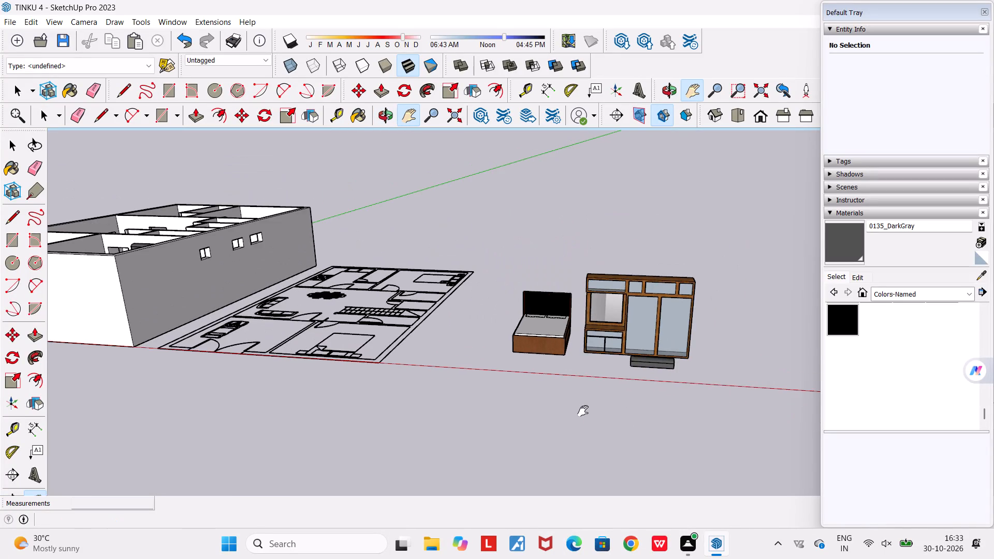
pyautogui.moveTo(583, 411); pyautogui.dragTo(666, 462, button='middle')
pyautogui.scroll(5, 772, 354)
pyautogui.moveTo(763, 350); pyautogui.dragTo(730, 350, button='middle')
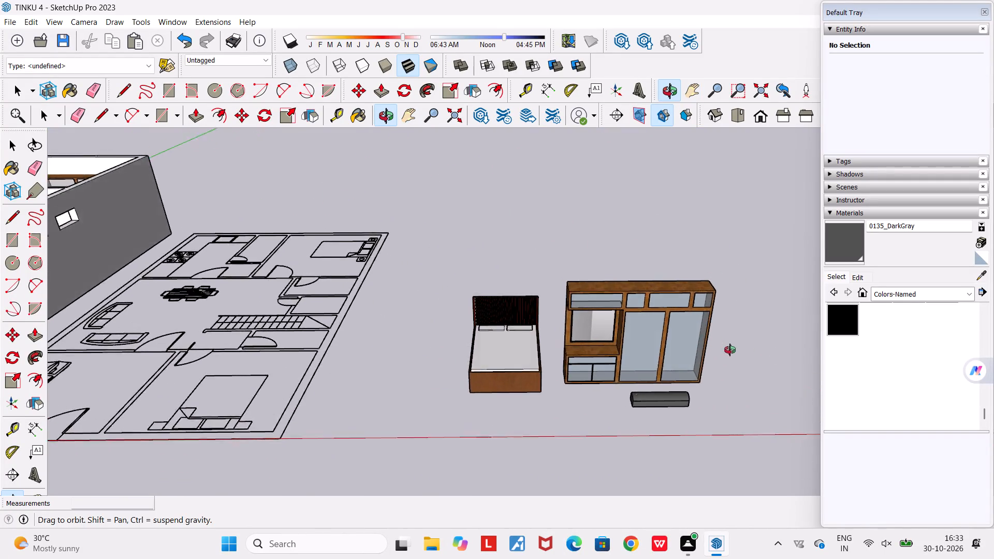
pyautogui.moveTo(730, 350); pyautogui.dragTo(781, 380, button='middle')
pyautogui.moveTo(710, 318); pyautogui.dragTo(609, 314)
pyautogui.moveTo(667, 347); pyautogui.dragTo(662, 347, button='middle')
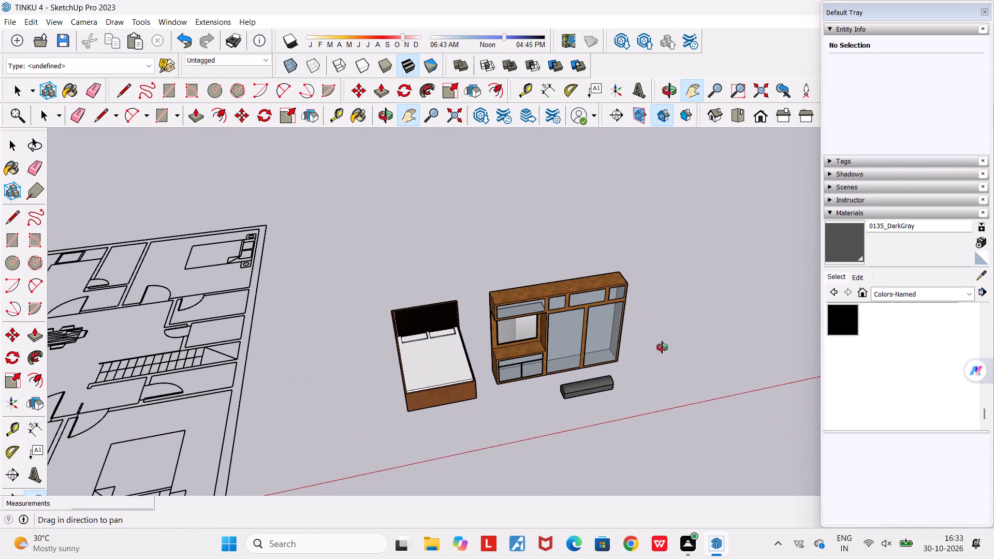
pyautogui.moveTo(662, 347); pyautogui.dragTo(696, 307, button='middle')
pyautogui.scroll(3, 598, 331)
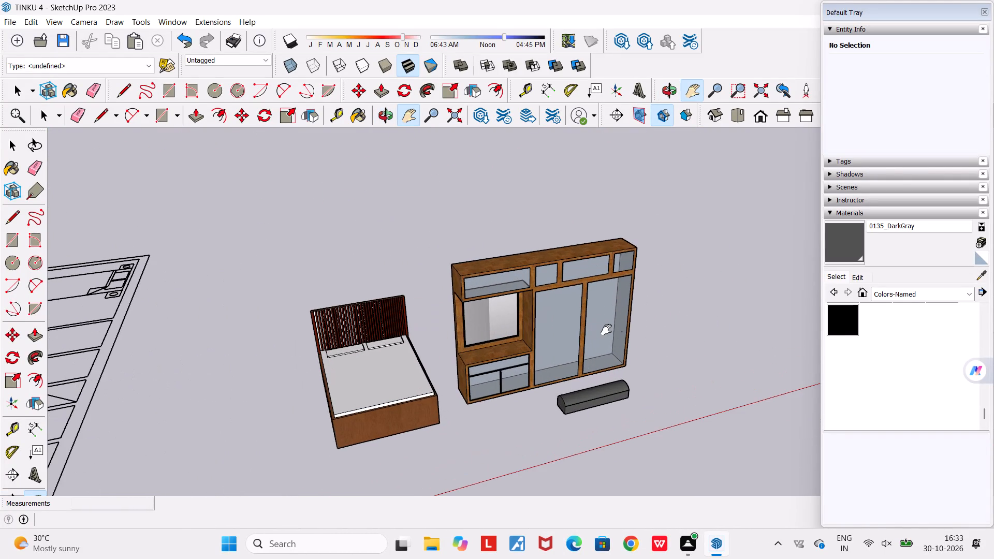
pyautogui.moveTo(641, 323); pyautogui.dragTo(661, 250, button='middle')
pyautogui.scroll(-5, 661, 250)
pyautogui.moveTo(646, 313); pyautogui.dragTo(631, 385, button='middle')
pyautogui.scroll(5, 583, 351)
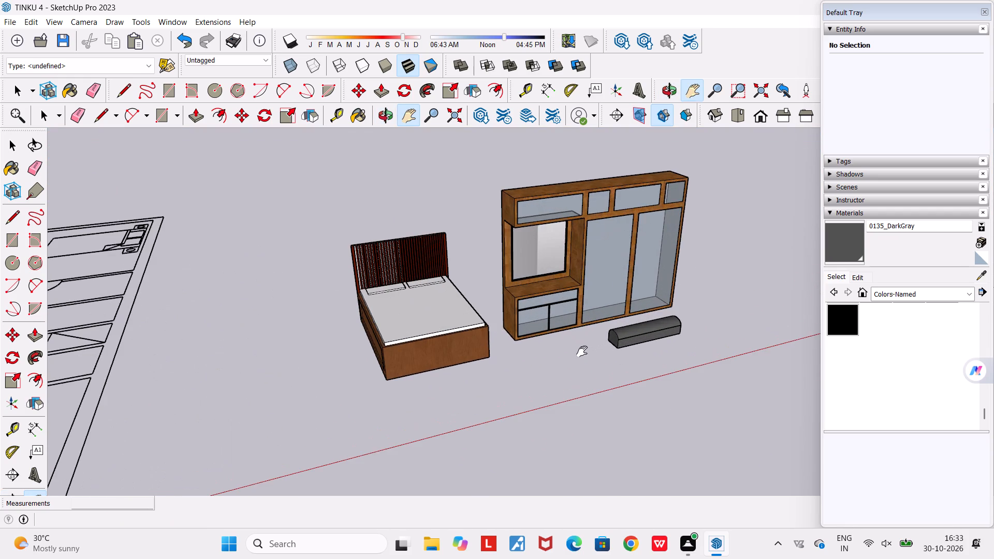
pyautogui.moveTo(575, 352); pyautogui.dragTo(664, 314, button='middle')
pyautogui.scroll(-4, 664, 314)
pyautogui.moveTo(719, 281); pyautogui.dragTo(620, 301, button='middle')
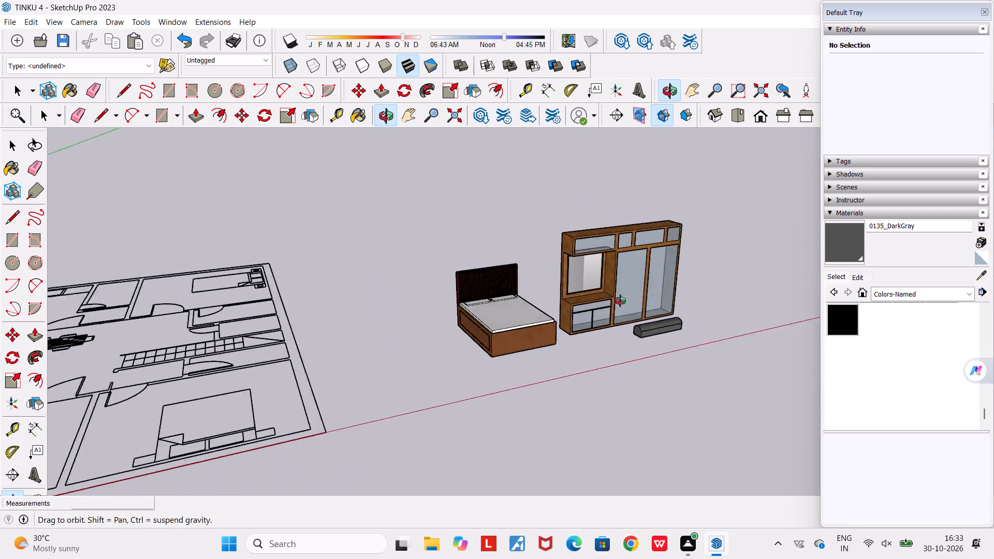
pyautogui.moveTo(620, 301); pyautogui.dragTo(615, 204, button='middle')
pyautogui.scroll(-5, 615, 204)
pyautogui.moveTo(673, 225); pyautogui.dragTo(651, 321, button='middle')
pyautogui.moveTo(698, 314); pyautogui.dragTo(581, 318, button='middle')
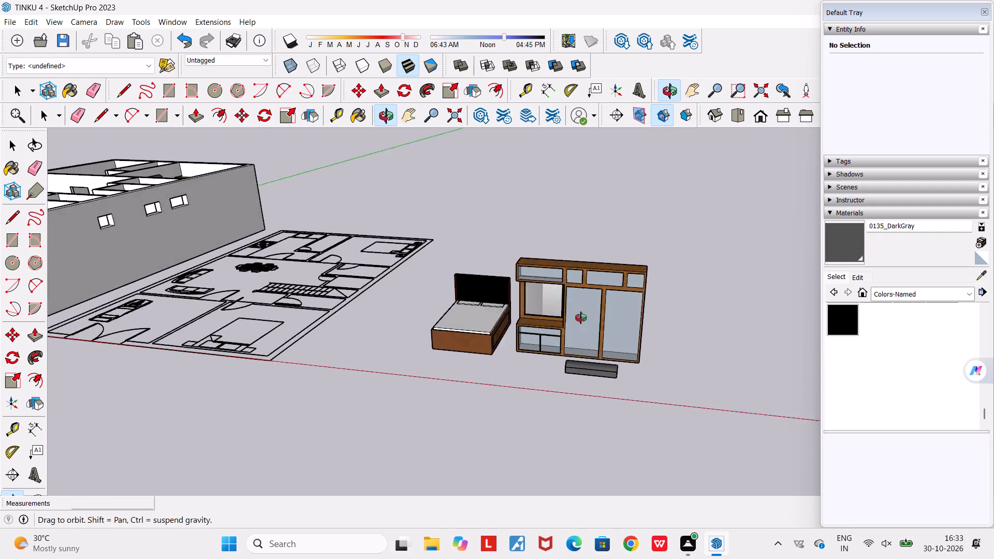
pyautogui.moveTo(581, 318); pyautogui.dragTo(491, 320, button='middle')
pyautogui.scroll(6, 491, 317)
pyautogui.scroll(-6, 539, 343)
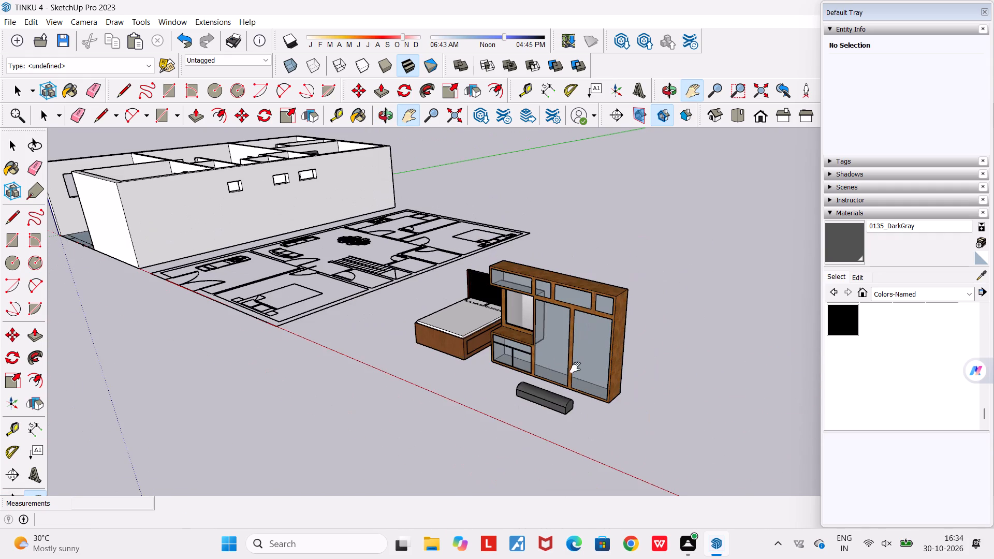
pyautogui.moveTo(668, 417); pyautogui.dragTo(742, 412, button='middle')
pyautogui.scroll(-5, 742, 412)
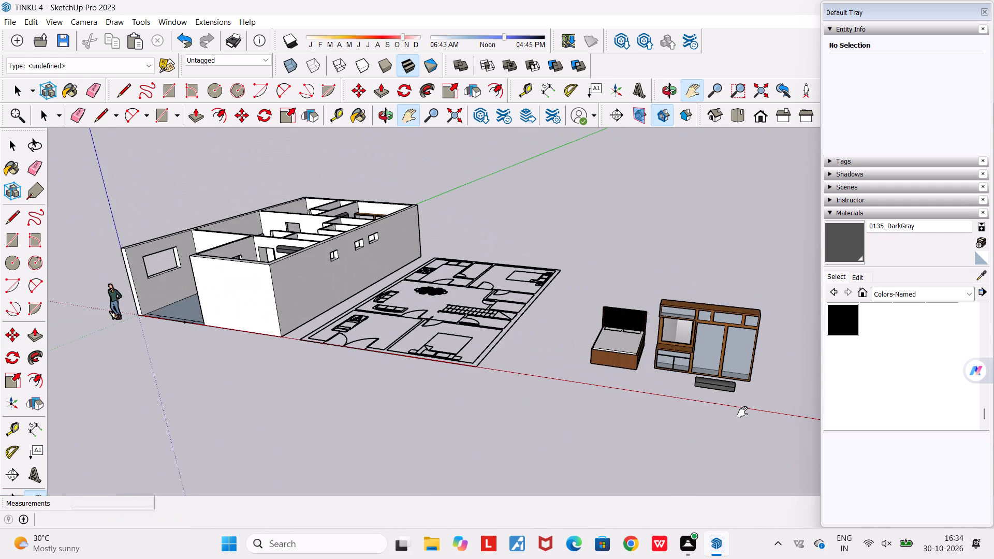
# Move the dark grey bench about 0.25 m along the red axis, toward the bed side of the wardrobe.
pyautogui.press('Escape')
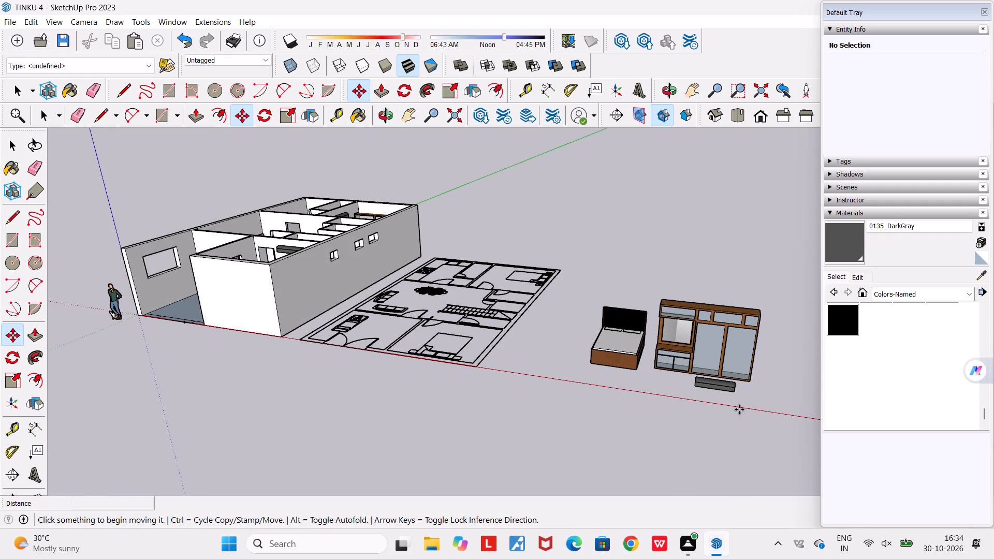
pyautogui.press('space')
pyautogui.moveTo(730, 395); pyautogui.dragTo(626, 360, button='middle')
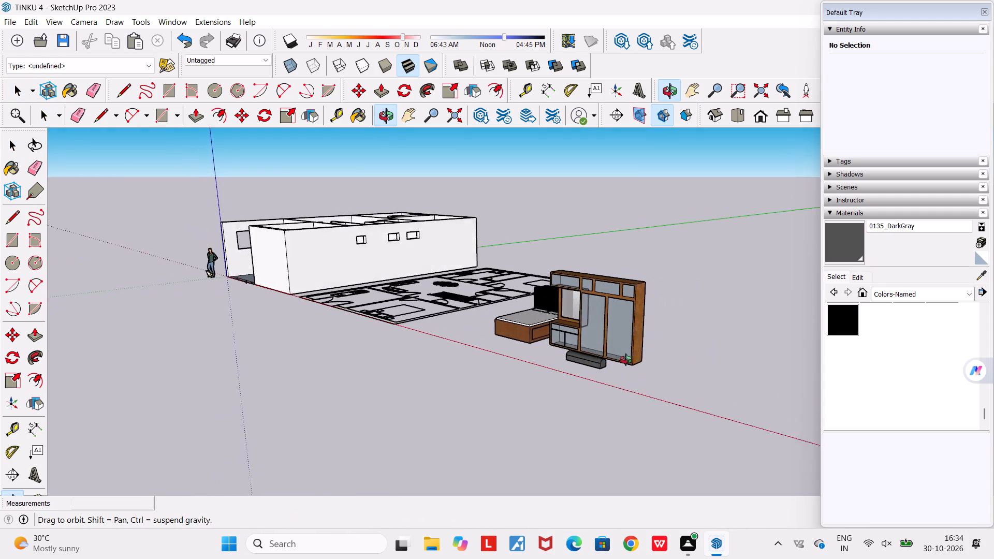
pyautogui.moveTo(626, 360); pyautogui.dragTo(613, 362, button='middle')
pyautogui.scroll(4, 601, 380)
pyautogui.moveTo(601, 380); pyautogui.dragTo(619, 408, button='middle')
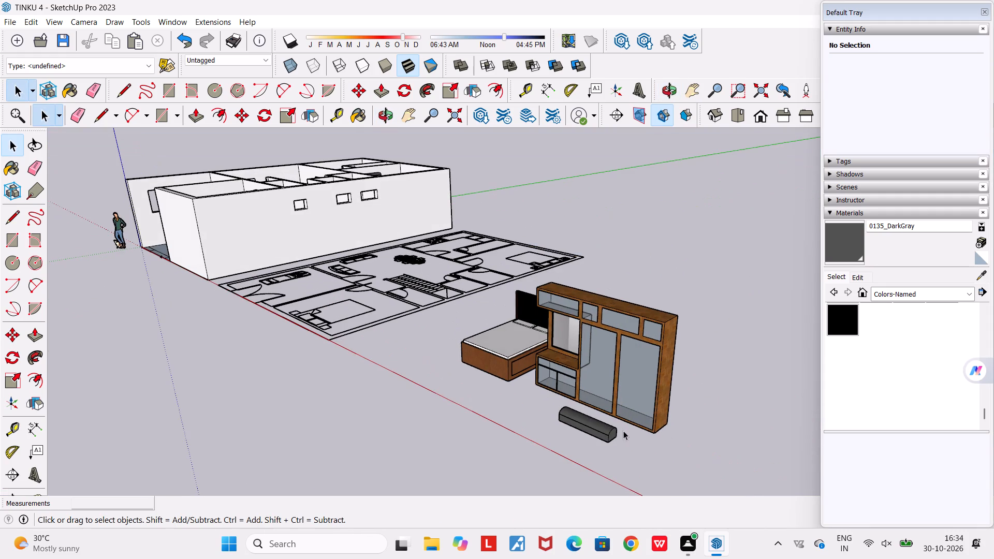
pyautogui.scroll(5, 618, 434)
pyautogui.click(603, 425)
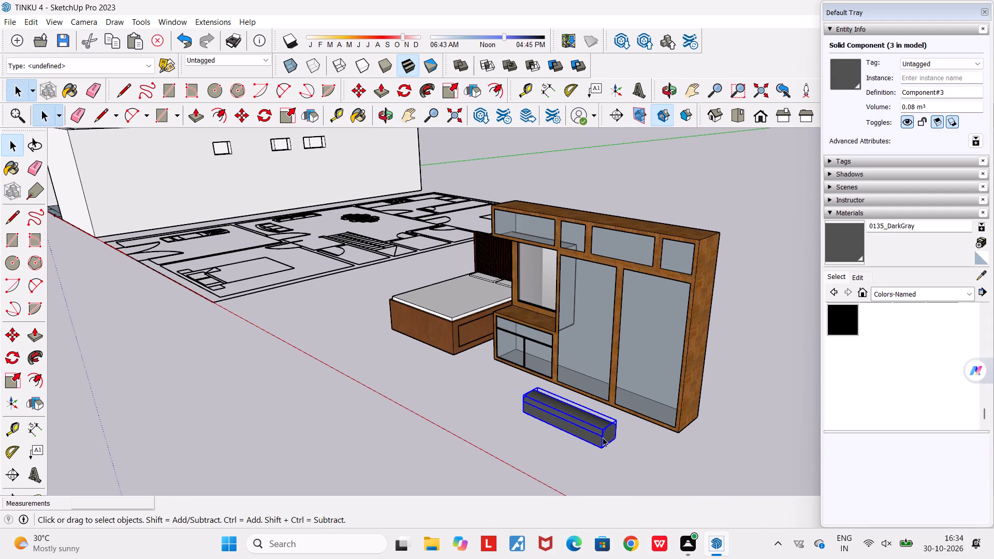
pyautogui.press('m')
pyautogui.click(601, 450)
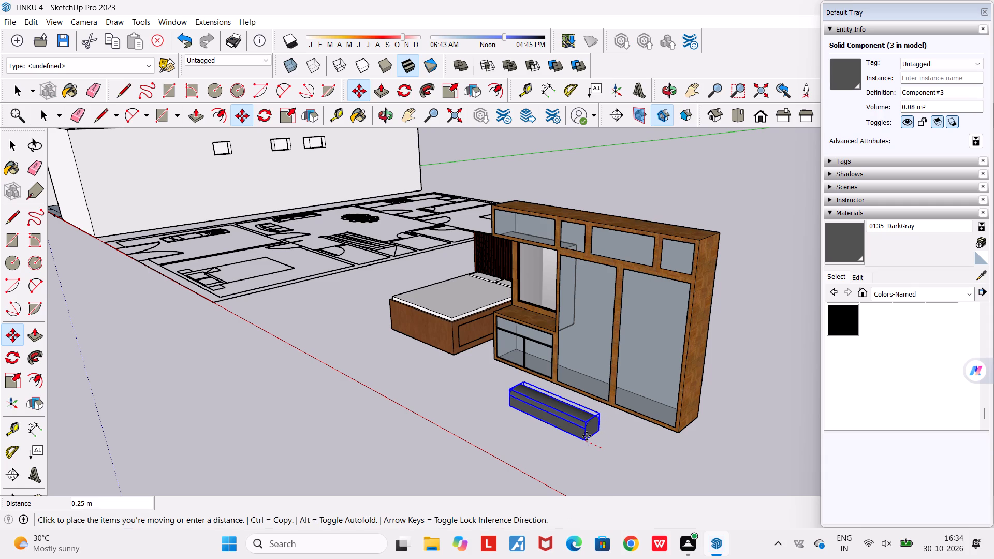
pyautogui.click(587, 436)
# Move the dark grey bench about 0.20 m further toward the bed, keeping it in front of the wardrobe.
pyautogui.moveTo(605, 444); pyautogui.dragTo(692, 435, button='middle')
pyautogui.scroll(-5, 692, 435)
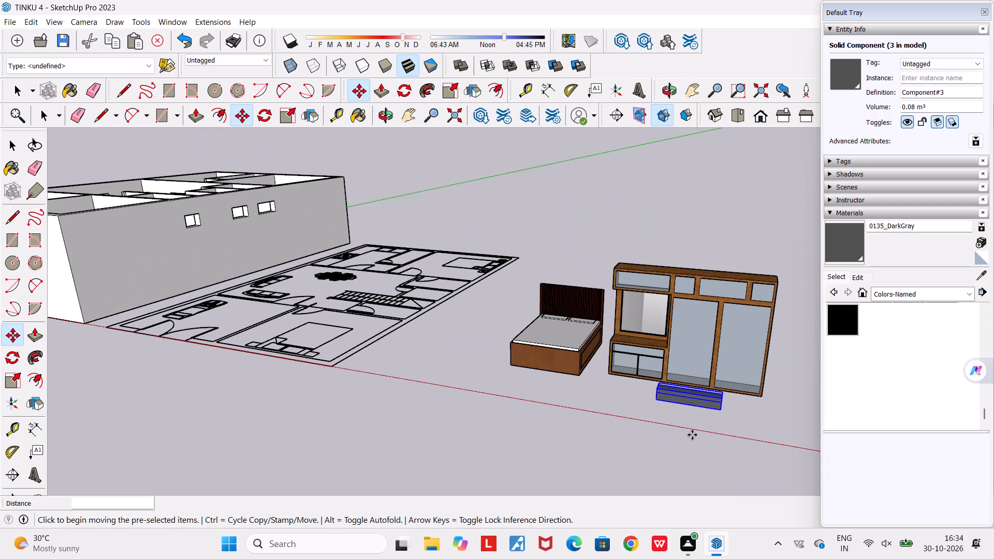
pyautogui.moveTo(599, 420); pyautogui.dragTo(617, 448, button='middle')
pyautogui.scroll(-4, 617, 448)
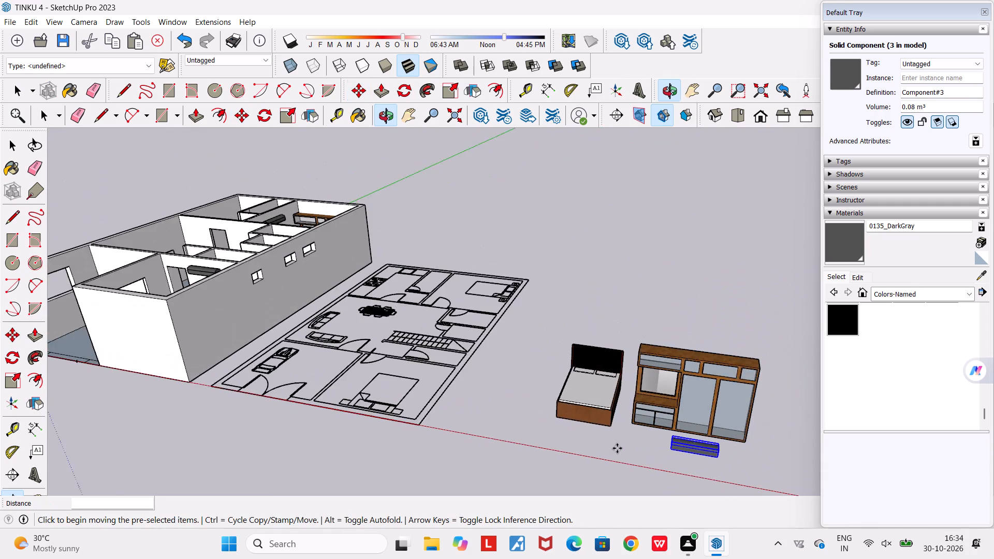
pyautogui.press('Escape')
pyautogui.scroll(4, 674, 454)
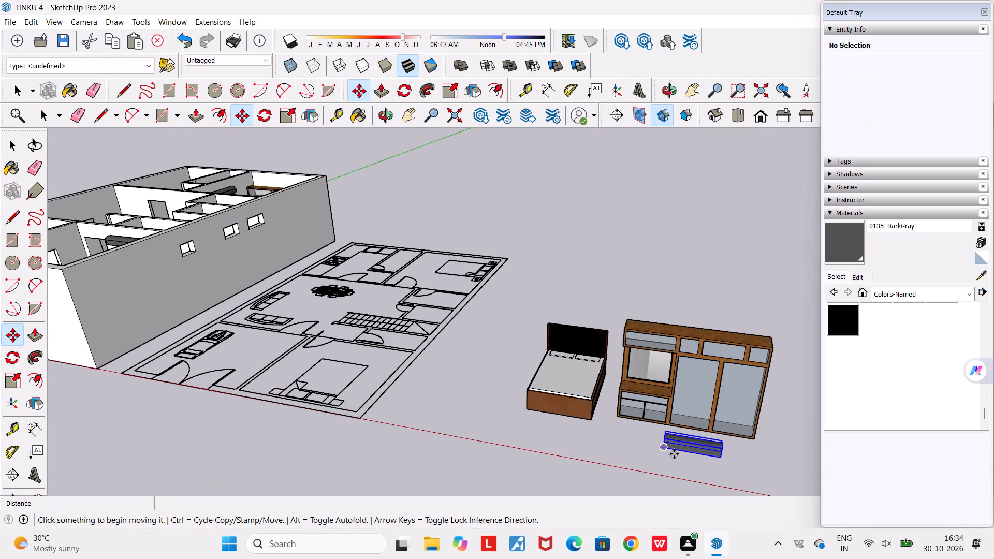
pyautogui.click(664, 446)
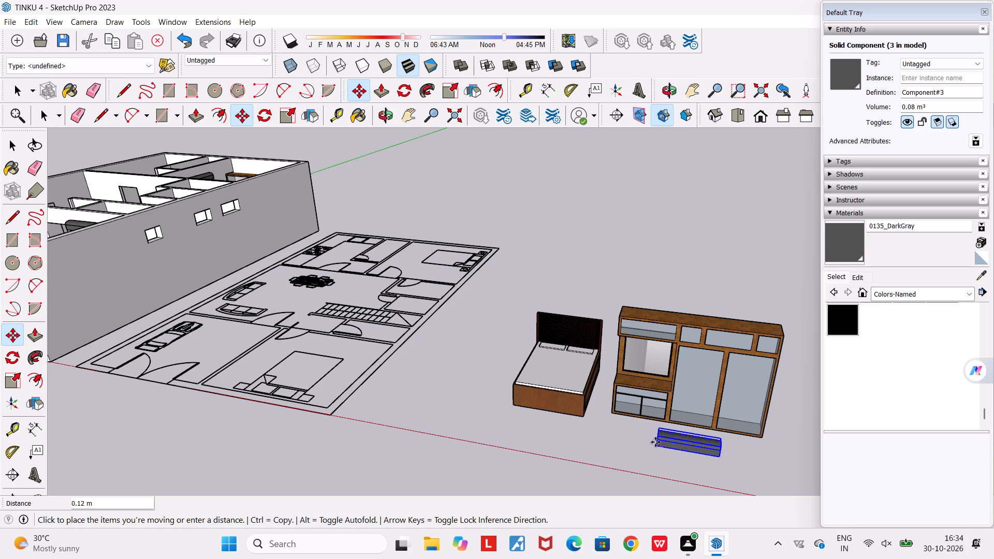
pyautogui.click(653, 441)
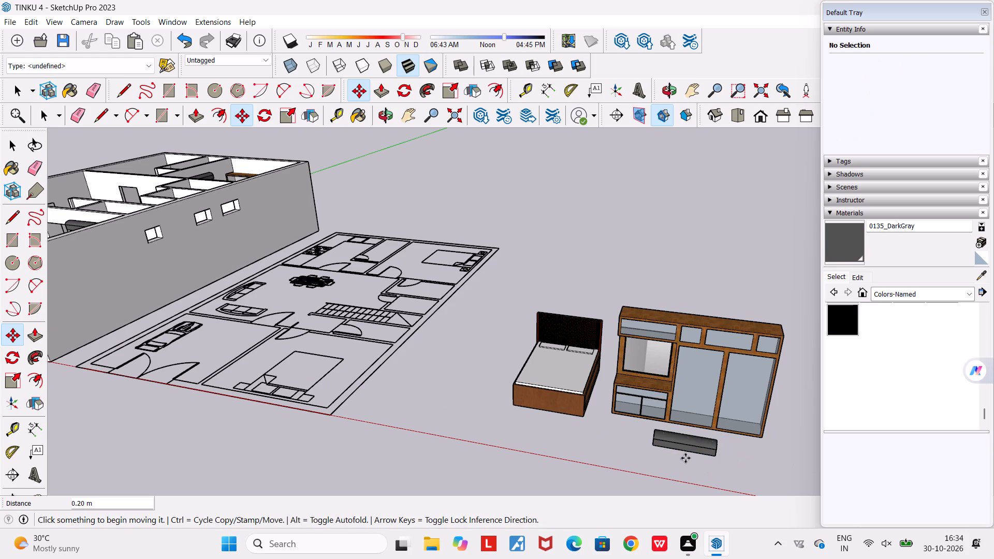
# Examine the bench's new position in front of the wardrobe and beside the bed, both close up and from farther away.
pyautogui.scroll(5, 685, 458)
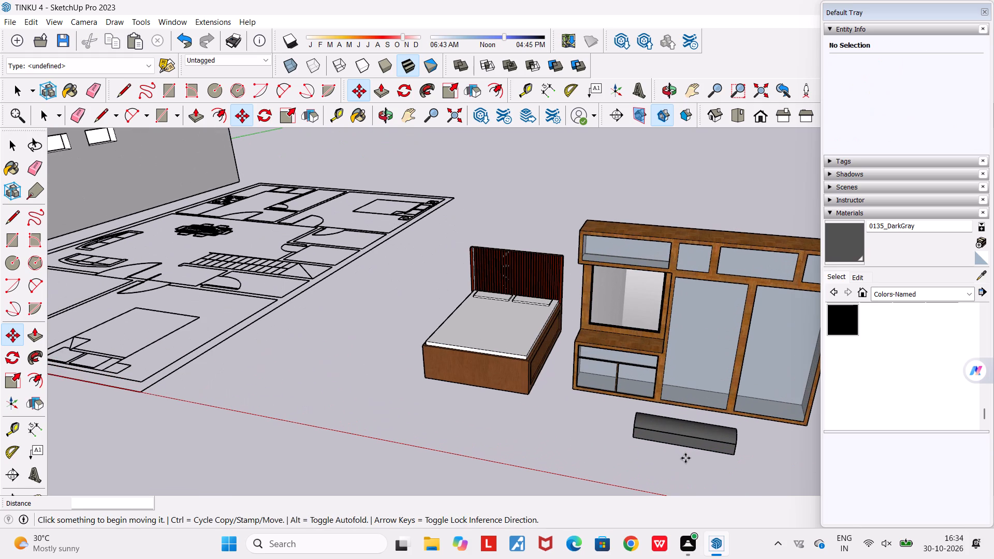
pyautogui.scroll(-6, 685, 458)
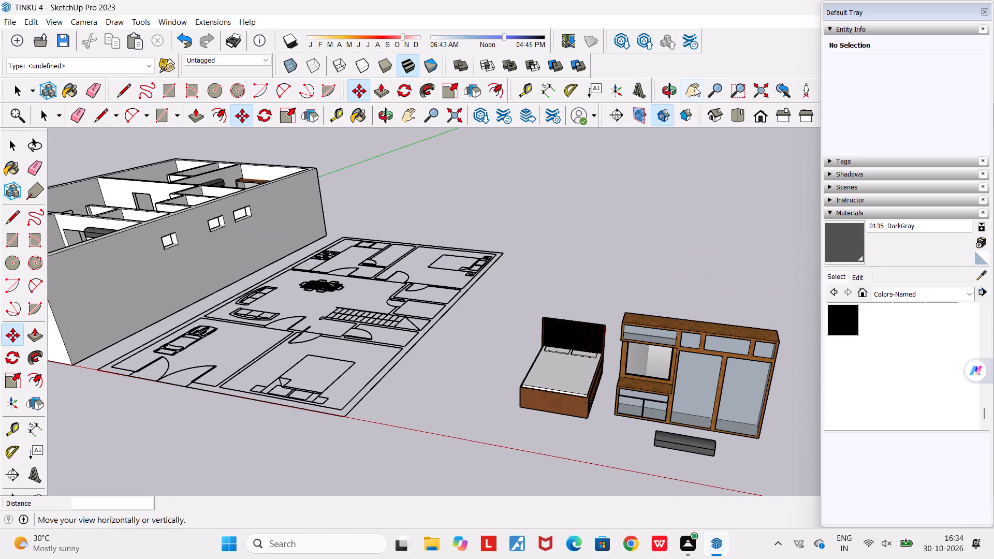
pyautogui.click(692, 87)
pyautogui.moveTo(559, 200); pyautogui.dragTo(438, 129)
pyautogui.moveTo(435, 263); pyautogui.dragTo(465, 272, button='middle')
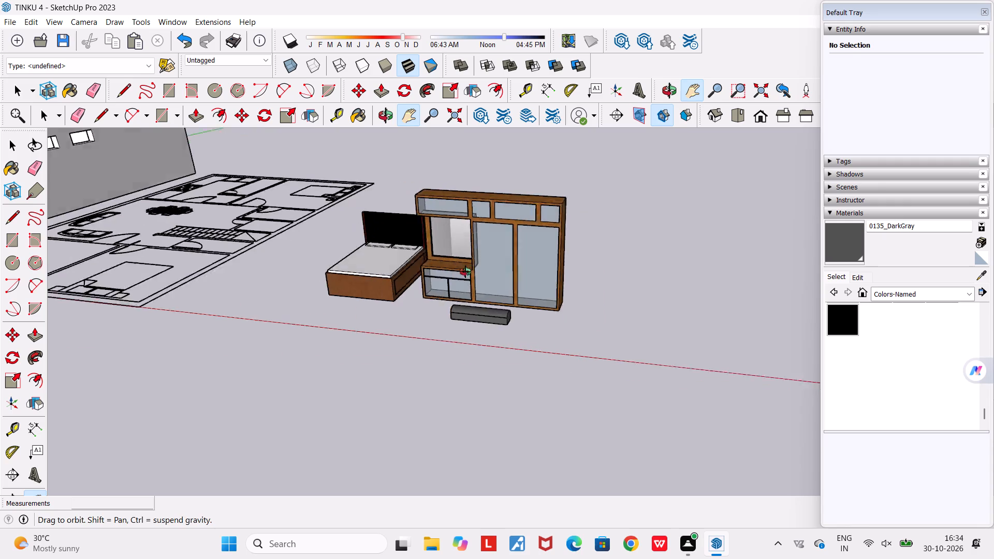
pyautogui.moveTo(465, 272); pyautogui.dragTo(536, 303, button='middle')
pyautogui.scroll(-4, 536, 303)
pyautogui.scroll(6, 668, 359)
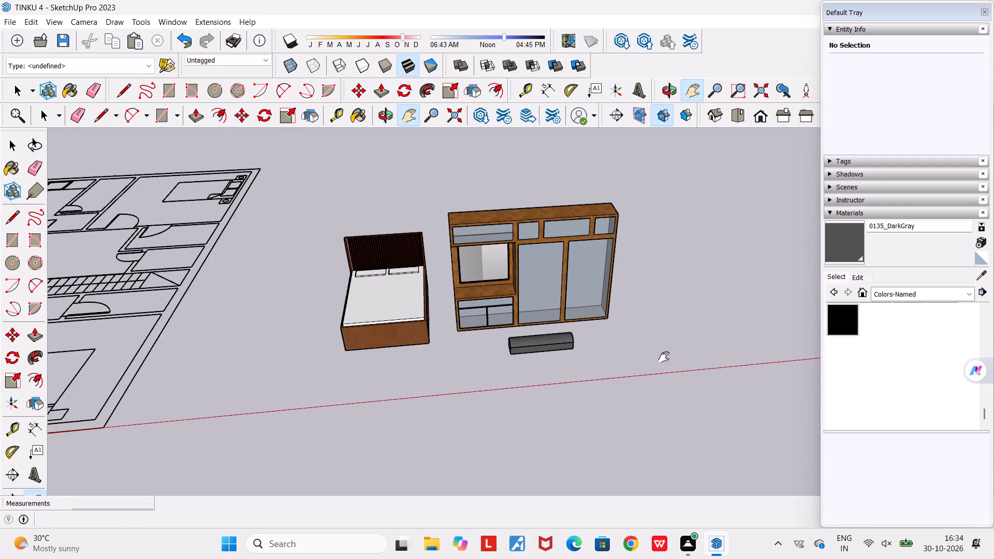
pyautogui.moveTo(640, 346); pyautogui.dragTo(617, 348, button='middle')
pyautogui.scroll(2, 565, 343)
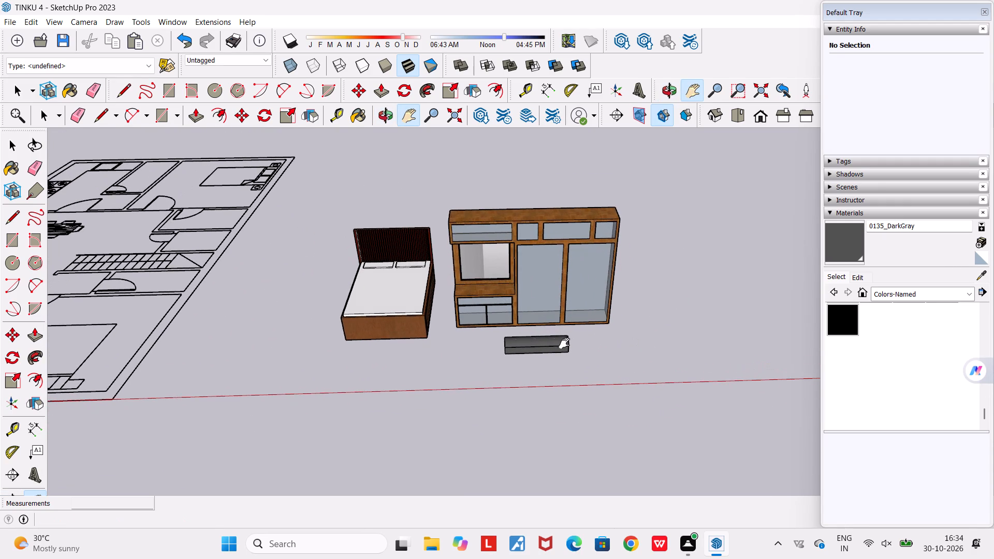
pyautogui.scroll(3, 564, 343)
pyautogui.scroll(-4, 564, 343)
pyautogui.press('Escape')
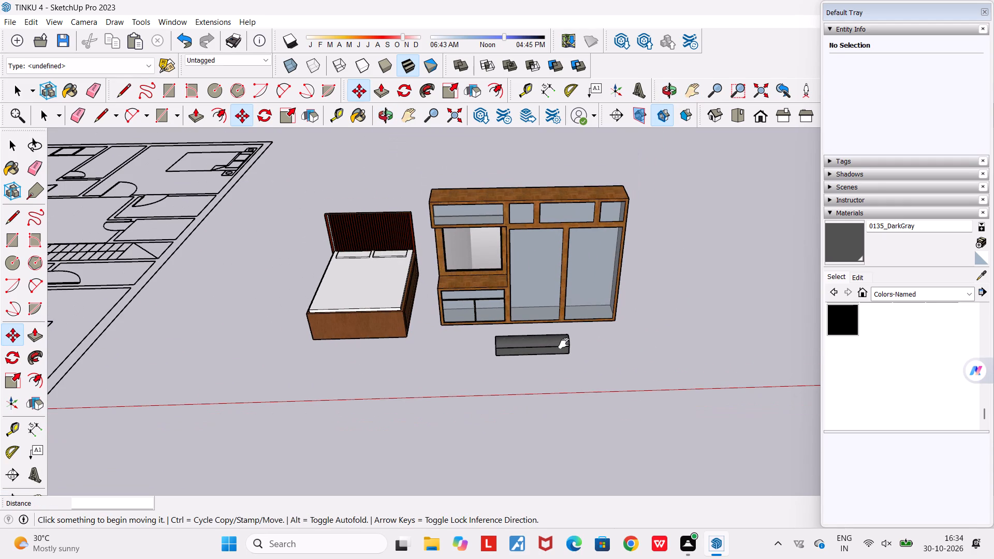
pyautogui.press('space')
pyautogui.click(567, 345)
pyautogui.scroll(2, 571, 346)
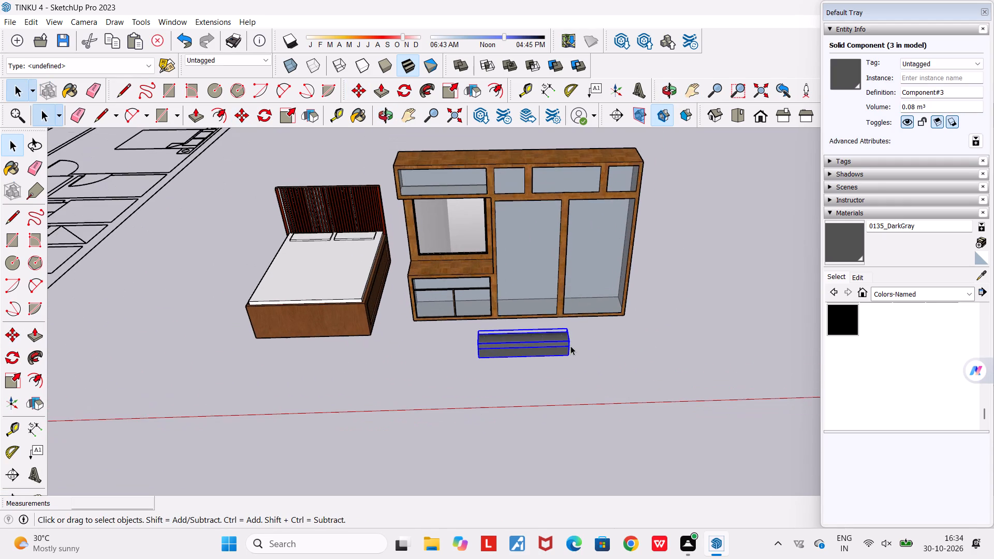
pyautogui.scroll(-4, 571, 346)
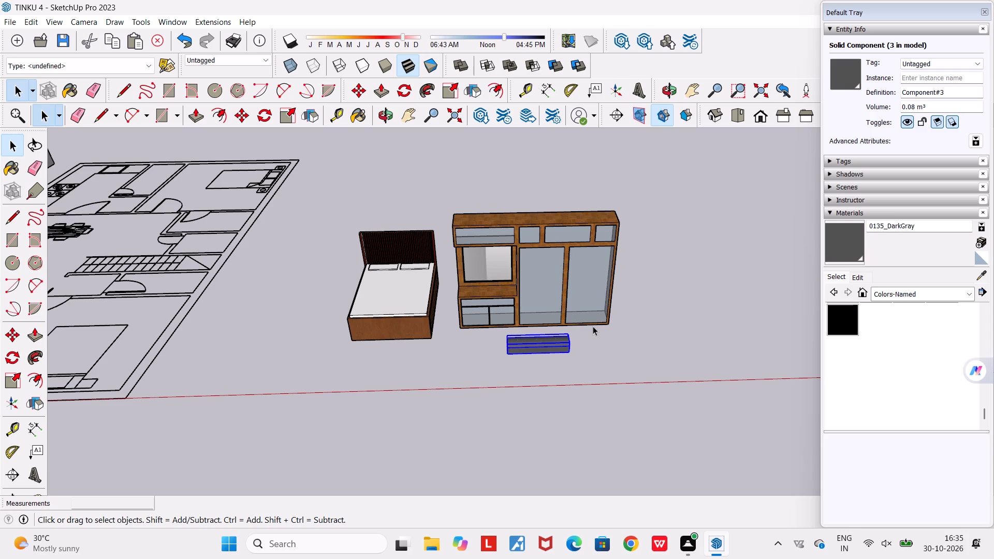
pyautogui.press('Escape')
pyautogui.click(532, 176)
# Examine the furniture arrangement against the floor plan and walled house model from the front and side.
pyautogui.moveTo(531, 178); pyautogui.dragTo(601, 171, button='middle')
pyautogui.scroll(-4, 601, 171)
pyautogui.moveTo(573, 199); pyautogui.dragTo(583, 207, button='middle')
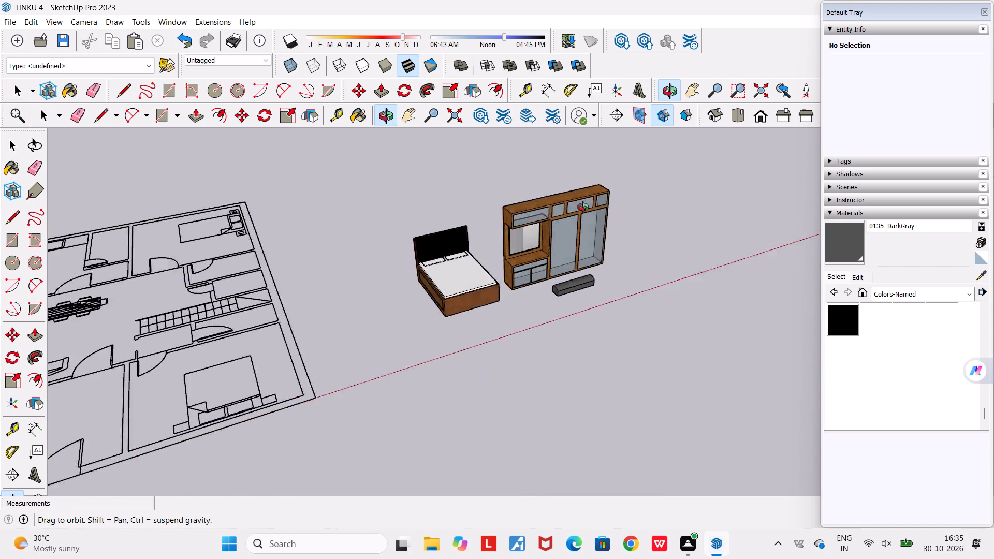
pyautogui.moveTo(583, 207); pyautogui.dragTo(389, 176, button='middle')
pyautogui.scroll(-4, 386, 175)
pyautogui.moveTo(507, 178); pyautogui.dragTo(628, 190, button='middle')
pyautogui.scroll(4, 628, 190)
pyautogui.scroll(1, 574, 196)
pyautogui.moveTo(573, 196); pyautogui.dragTo(653, 188, button='middle')
pyautogui.scroll(3, 627, 178)
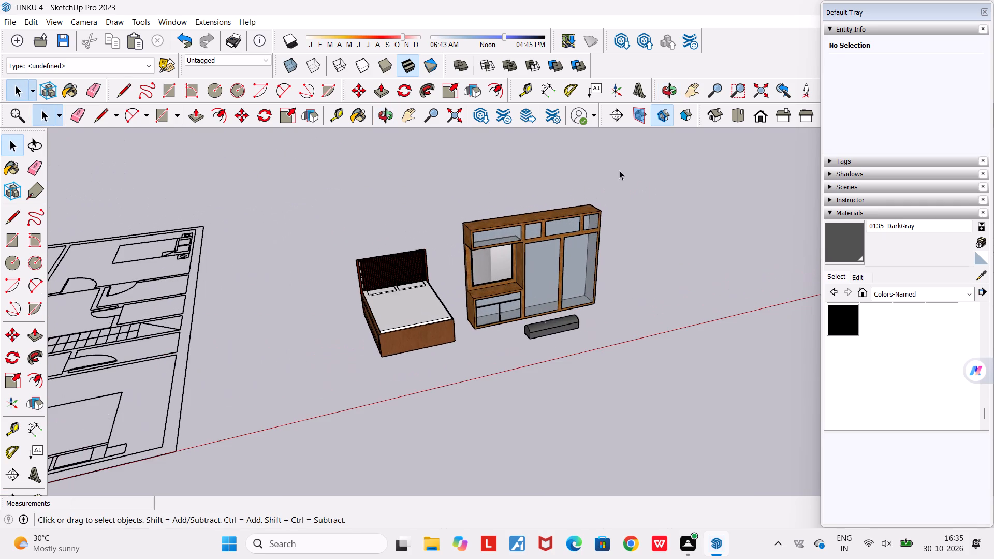
pyautogui.moveTo(560, 171); pyautogui.dragTo(630, 163, button='middle')
pyautogui.scroll(-4, 630, 163)
pyautogui.moveTo(619, 174); pyautogui.dragTo(466, 159, button='middle')
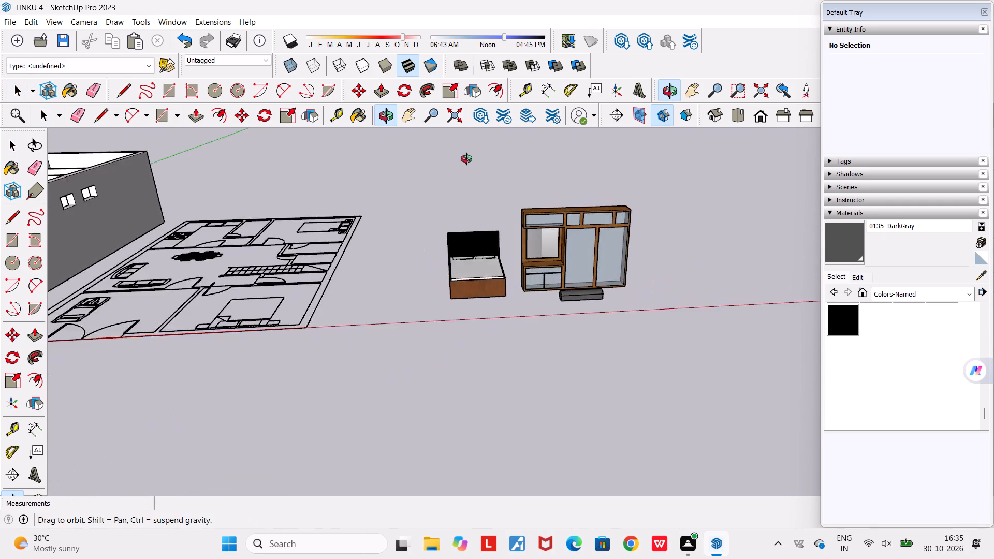
pyautogui.moveTo(466, 159); pyautogui.dragTo(405, 155, button='middle')
pyautogui.scroll(-4, 405, 155)
pyautogui.moveTo(582, 190); pyautogui.dragTo(432, 195, button='middle')
pyautogui.scroll(3, 485, 185)
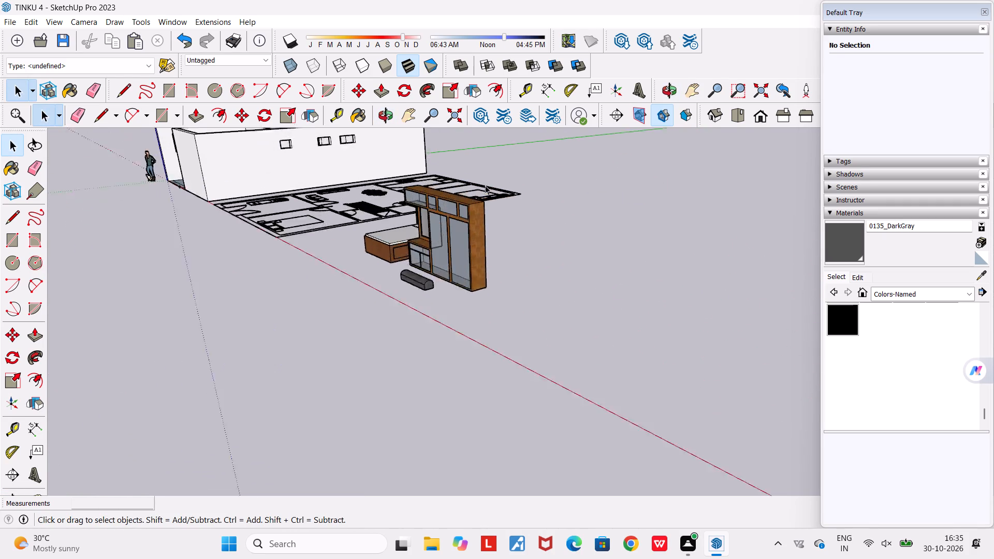
pyautogui.scroll(3, 485, 185)
pyautogui.moveTo(464, 210); pyautogui.dragTo(546, 206, button='middle')
pyautogui.scroll(-4, 546, 205)
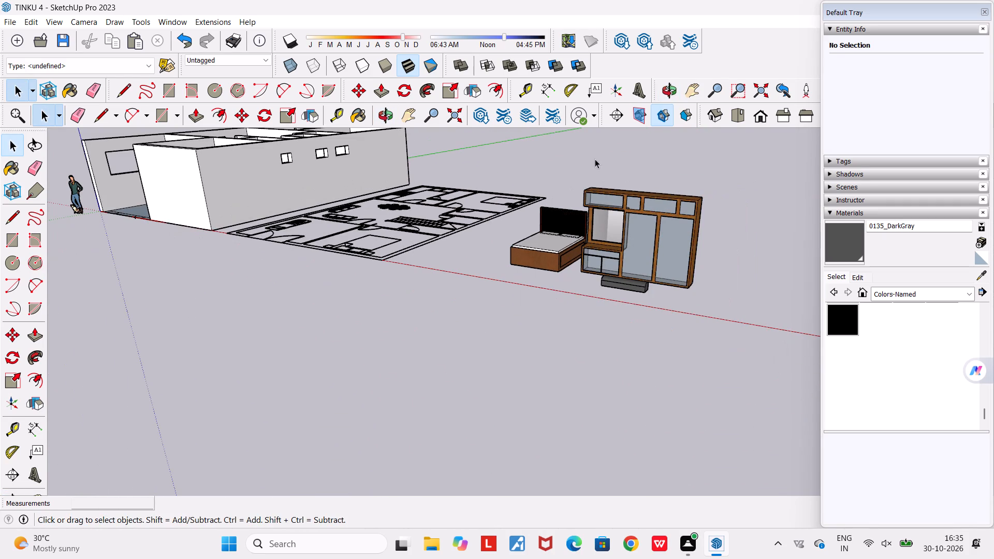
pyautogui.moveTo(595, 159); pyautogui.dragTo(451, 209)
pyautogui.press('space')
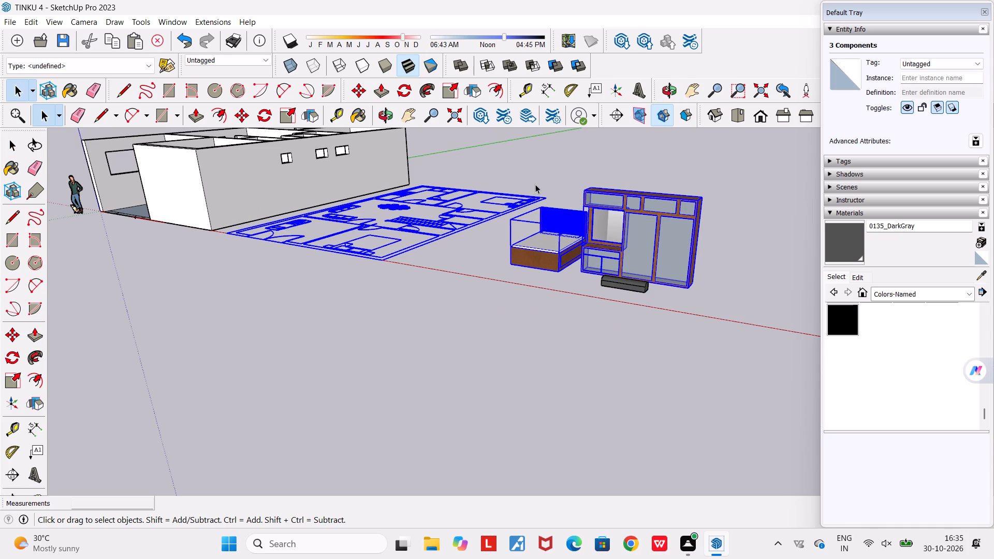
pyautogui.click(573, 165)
# Examine the bed, wardrobe and dark grey bench together from the front at closer range.
pyautogui.click(690, 90)
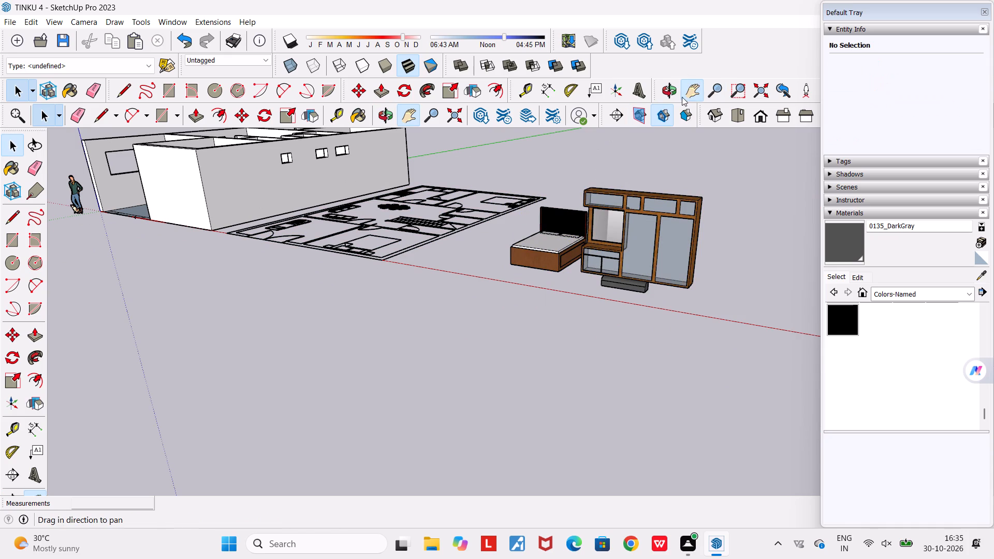
pyautogui.moveTo(559, 151); pyautogui.dragTo(281, 239)
pyautogui.moveTo(412, 266); pyautogui.dragTo(489, 266, button='middle')
pyautogui.moveTo(661, 381); pyautogui.dragTo(722, 389, button='middle')
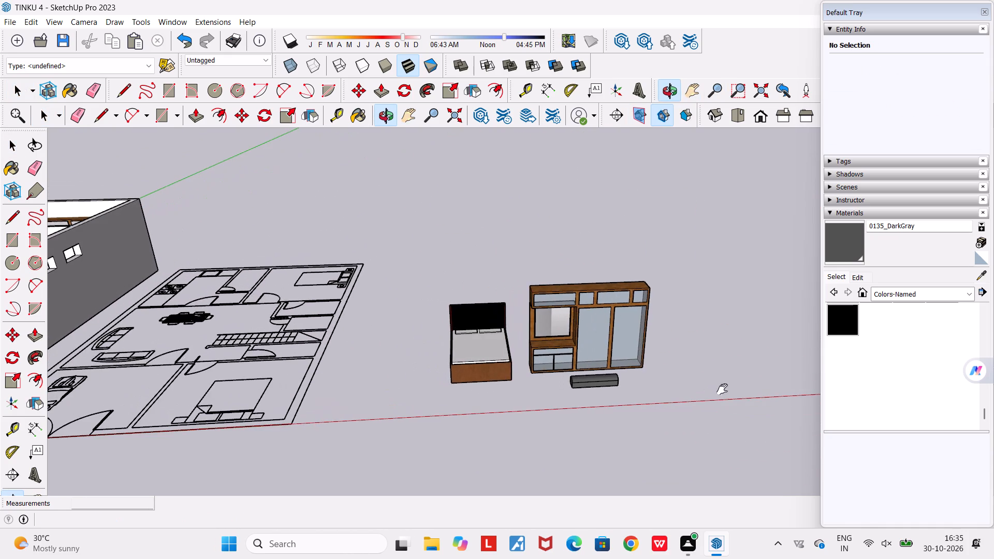
pyautogui.scroll(5, 709, 381)
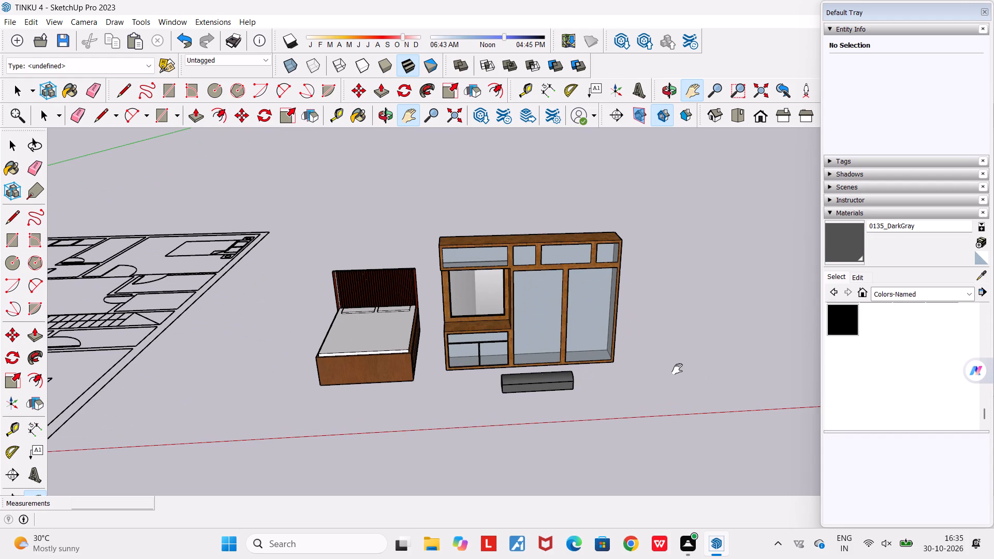
pyautogui.scroll(1, 677, 369)
pyautogui.press('space')
pyautogui.press('Escape')
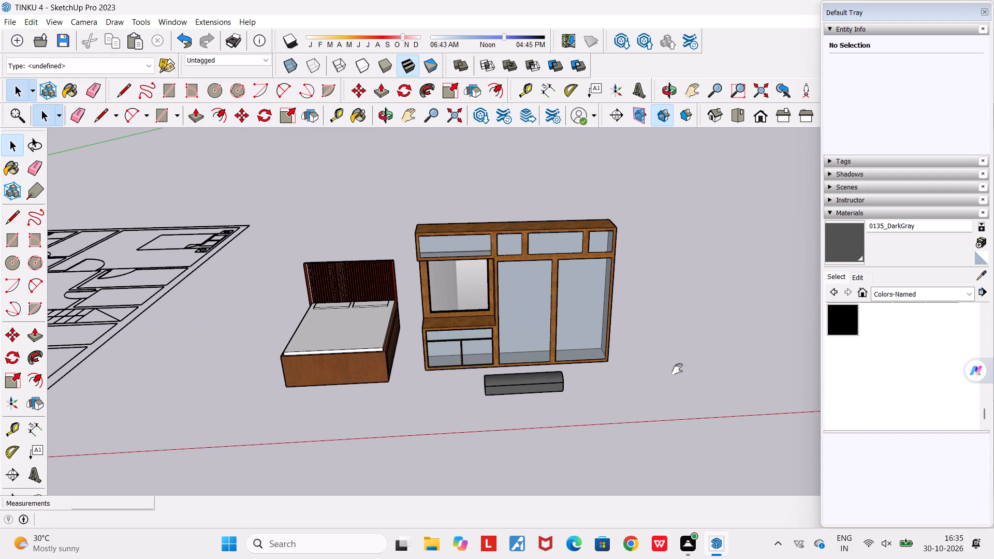
pyautogui.press('Escape')
pyautogui.press('space')
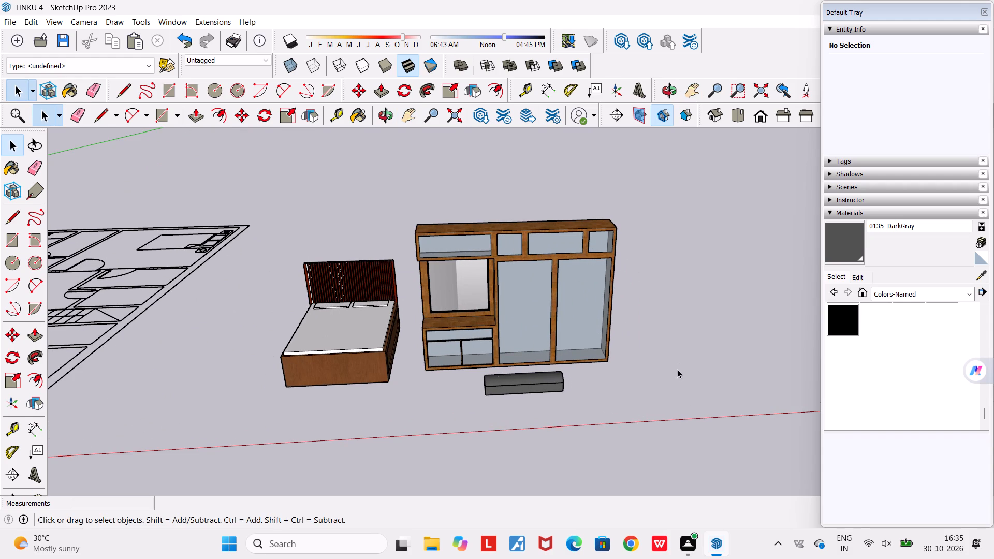
# Examine the bench's spacing from the wardrobe and bed from several angles, both near and far.
pyautogui.scroll(-1, 677, 369)
pyautogui.moveTo(680, 366); pyautogui.dragTo(700, 366, button='middle')
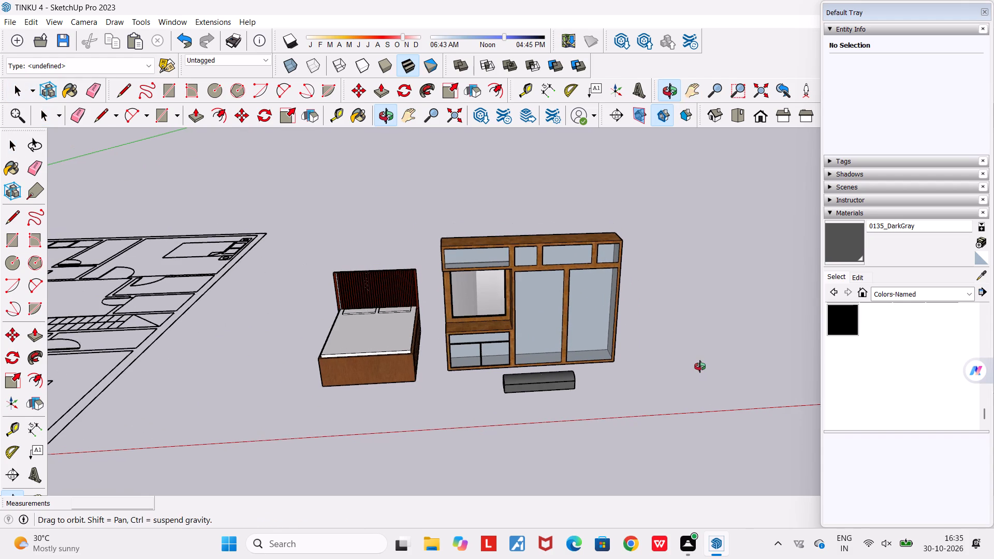
pyautogui.moveTo(700, 366); pyautogui.dragTo(728, 366, button='middle')
pyautogui.scroll(1, 650, 347)
pyautogui.scroll(-4, 650, 347)
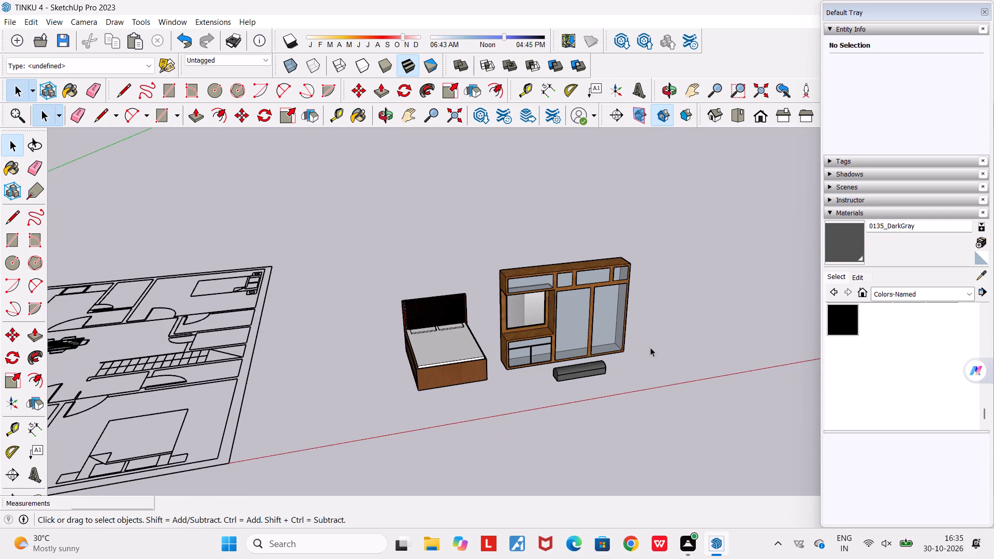
pyautogui.scroll(4, 604, 366)
pyautogui.moveTo(622, 376); pyautogui.dragTo(653, 381, button='middle')
pyautogui.scroll(-4, 653, 381)
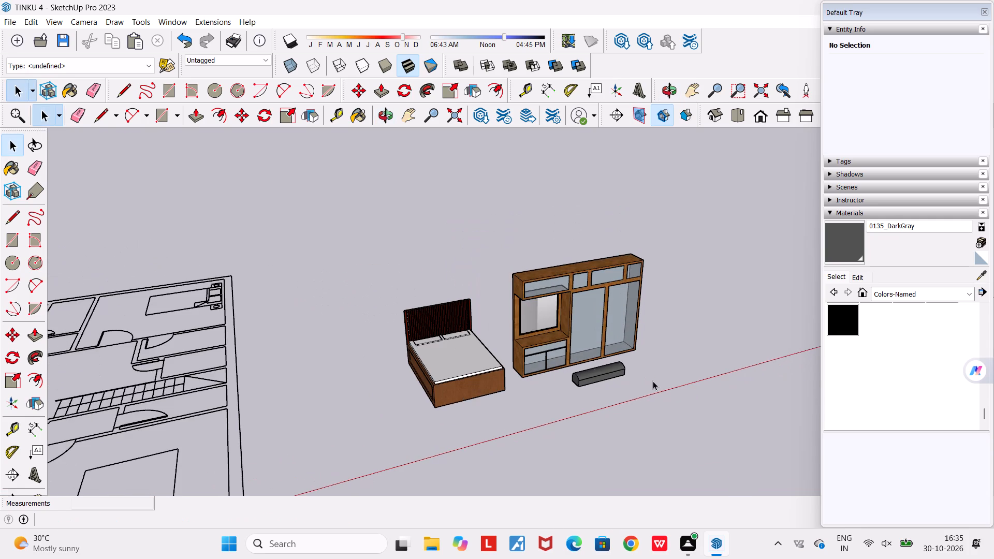
pyautogui.moveTo(653, 381); pyautogui.dragTo(620, 363, button='middle')
pyautogui.scroll(5, 614, 370)
pyautogui.moveTo(613, 370); pyautogui.dragTo(613, 371, button='middle')
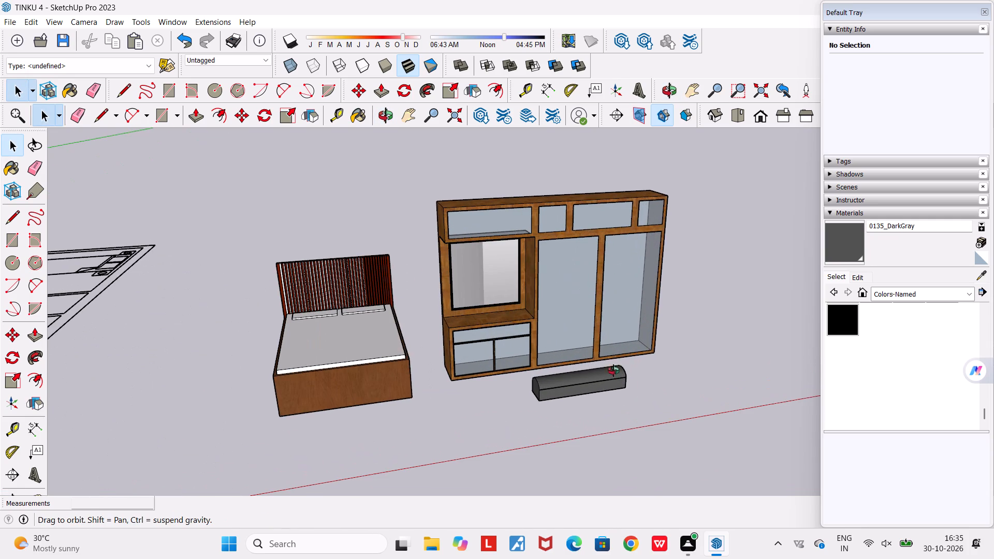
pyautogui.moveTo(613, 371); pyautogui.dragTo(598, 405, button='middle')
pyautogui.scroll(-6, 598, 405)
pyautogui.scroll(3, 539, 423)
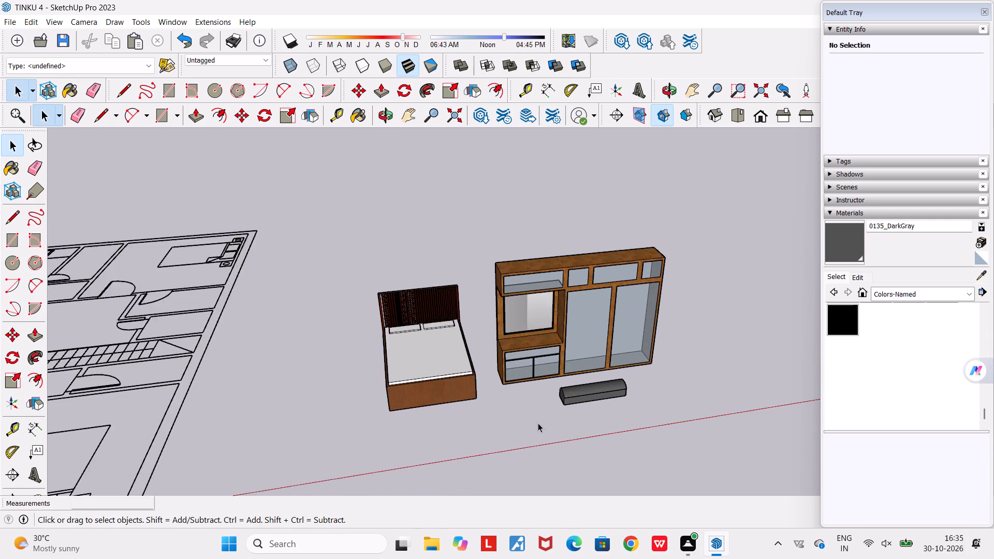
pyautogui.scroll(2, 538, 423)
pyautogui.moveTo(538, 423); pyautogui.dragTo(481, 425, button='middle')
pyautogui.scroll(-5, 481, 425)
pyautogui.scroll(2, 535, 434)
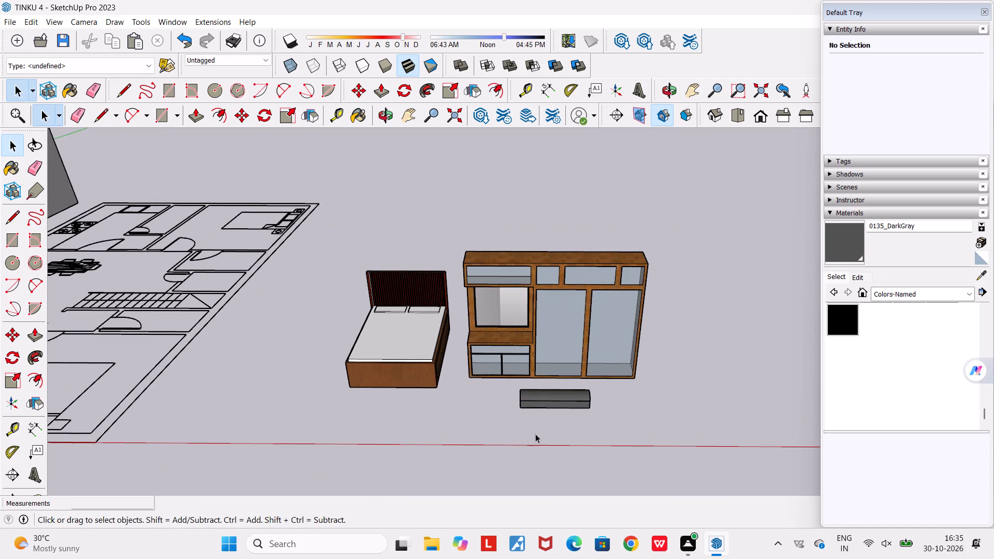
pyautogui.scroll(3, 535, 434)
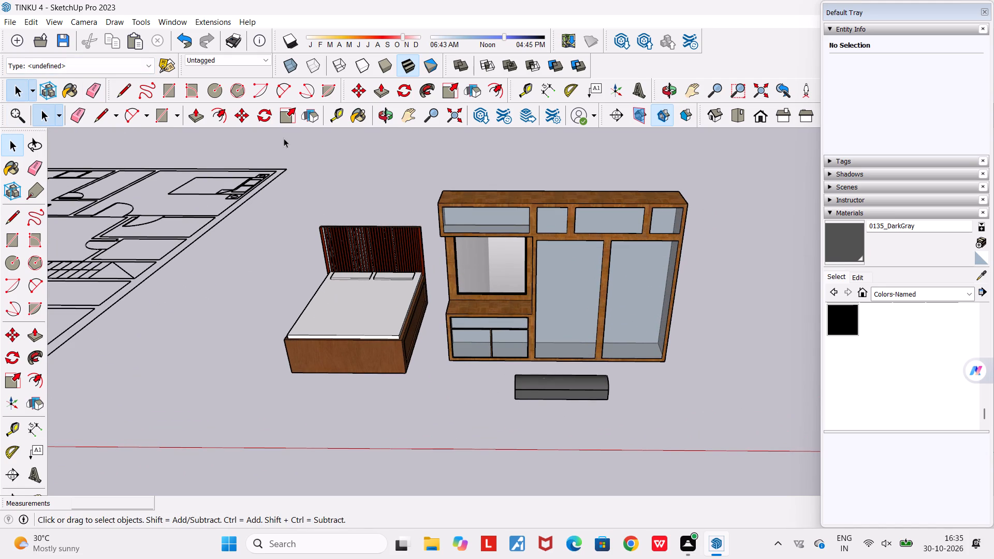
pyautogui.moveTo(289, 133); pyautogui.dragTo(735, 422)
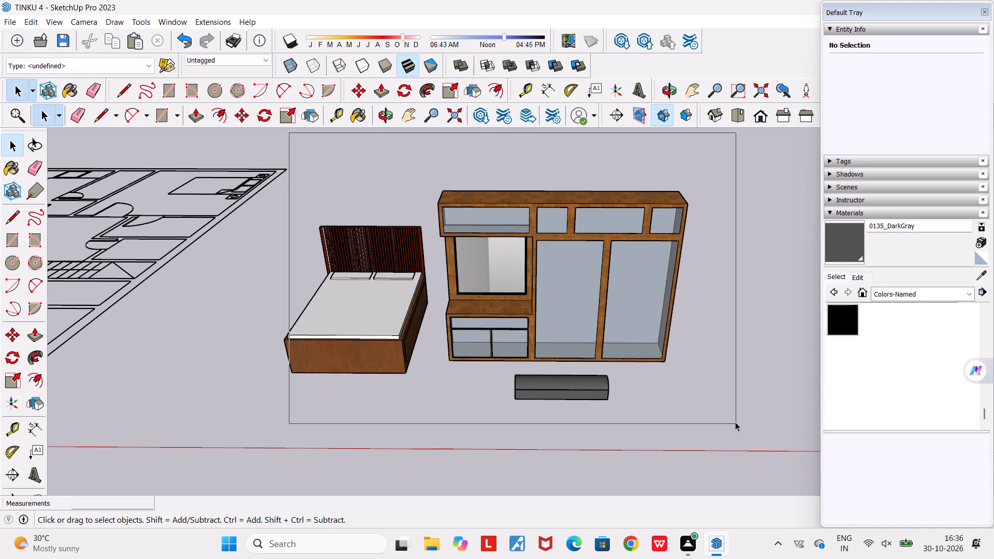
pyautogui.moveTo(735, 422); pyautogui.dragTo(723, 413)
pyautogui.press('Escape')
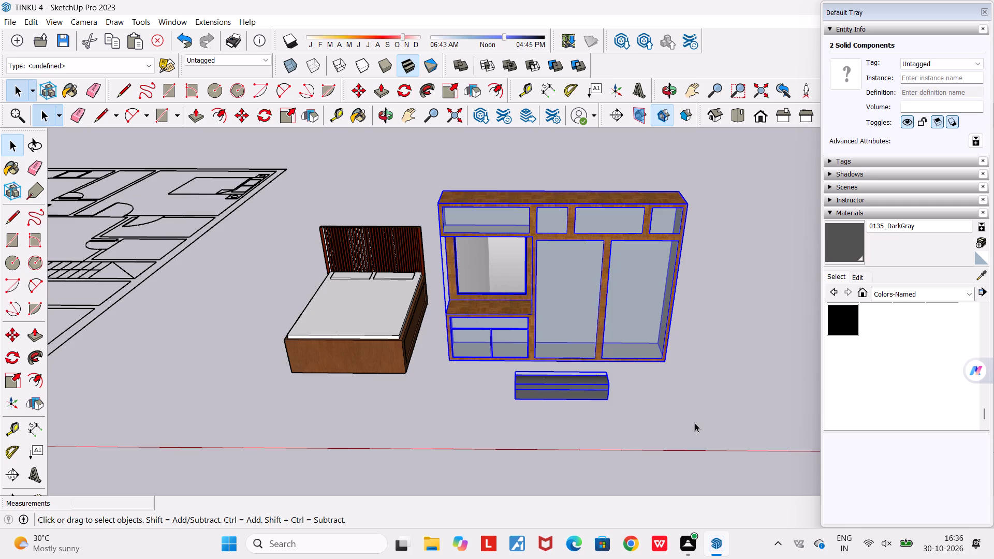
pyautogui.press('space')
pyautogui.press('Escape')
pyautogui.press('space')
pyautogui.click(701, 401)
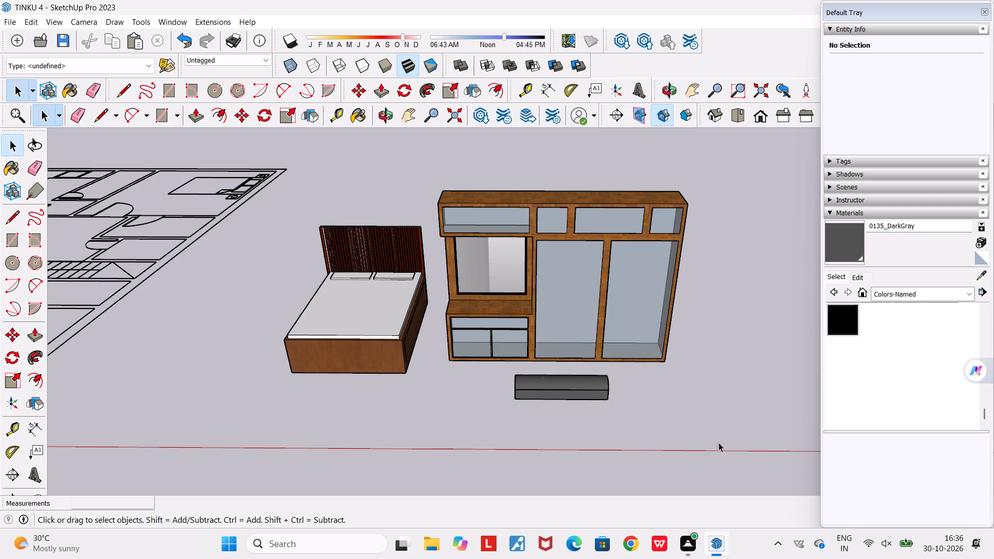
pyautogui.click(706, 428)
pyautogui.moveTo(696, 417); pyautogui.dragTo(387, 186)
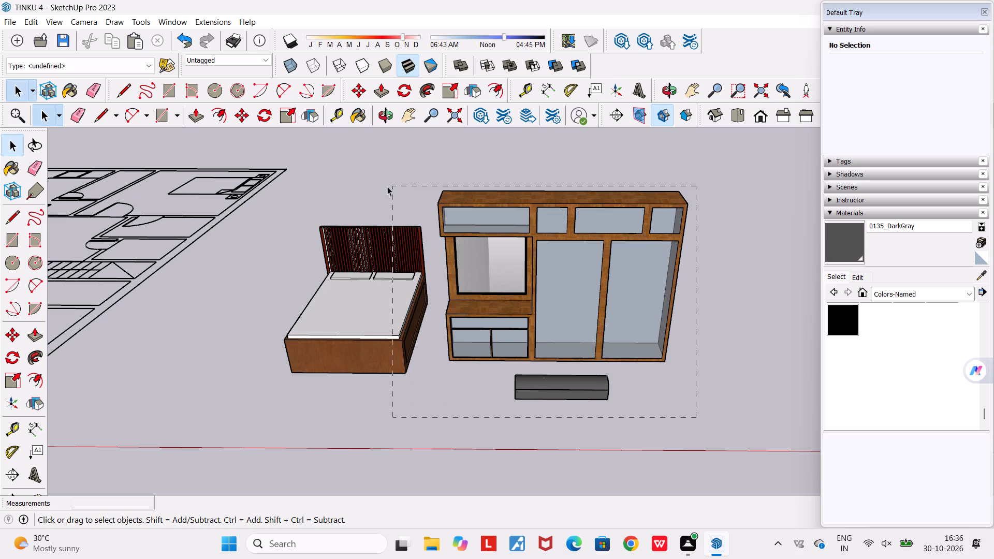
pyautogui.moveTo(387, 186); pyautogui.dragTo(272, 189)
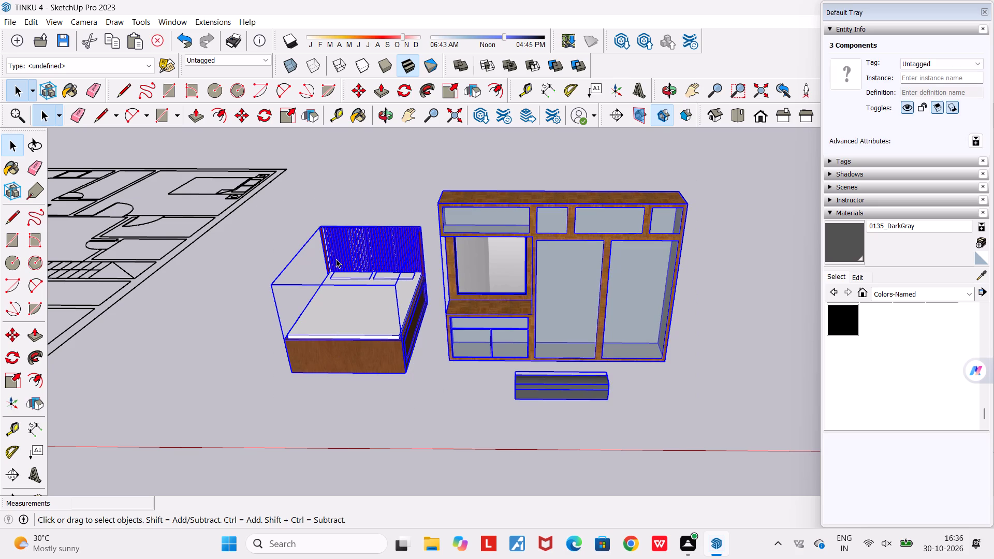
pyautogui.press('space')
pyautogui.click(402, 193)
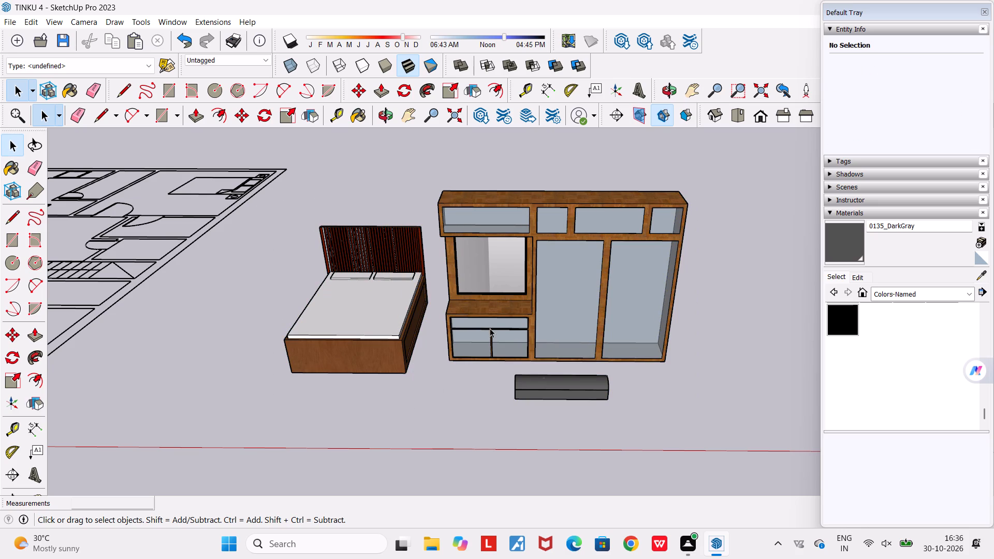
# Examine the bed, wardrobe and bench from both sides and from the front, near and far.
pyautogui.scroll(-4, 490, 328)
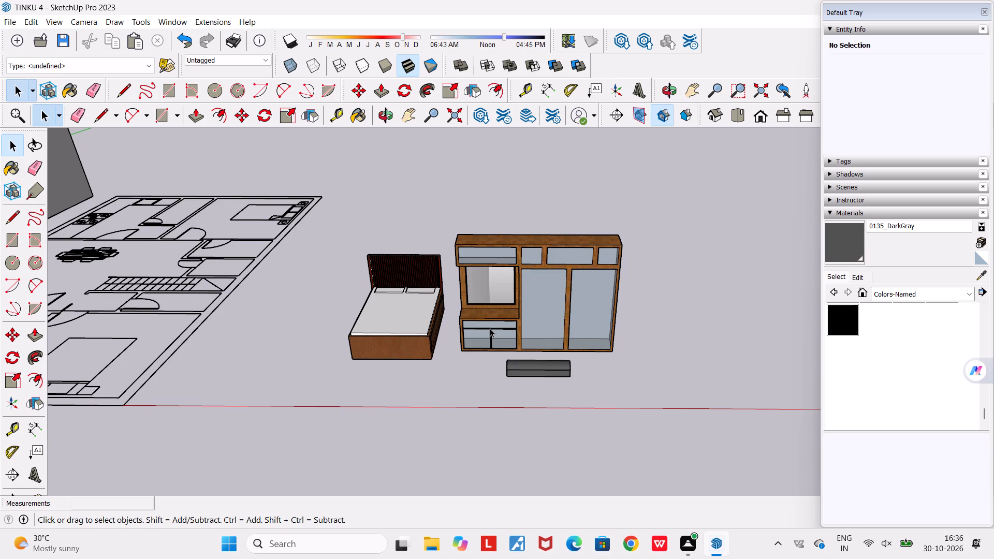
pyautogui.scroll(-2, 452, 376)
pyautogui.moveTo(456, 373); pyautogui.dragTo(425, 375, button='middle')
pyautogui.scroll(4, 425, 375)
pyautogui.moveTo(425, 375); pyautogui.dragTo(493, 386, button='middle')
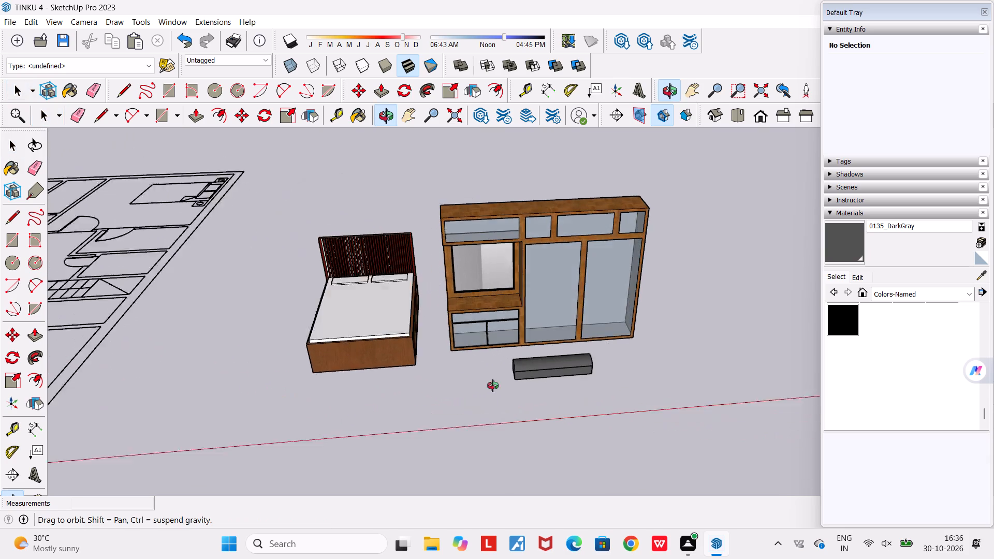
pyautogui.moveTo(493, 386); pyautogui.dragTo(564, 393, button='middle')
pyautogui.scroll(2, 564, 393)
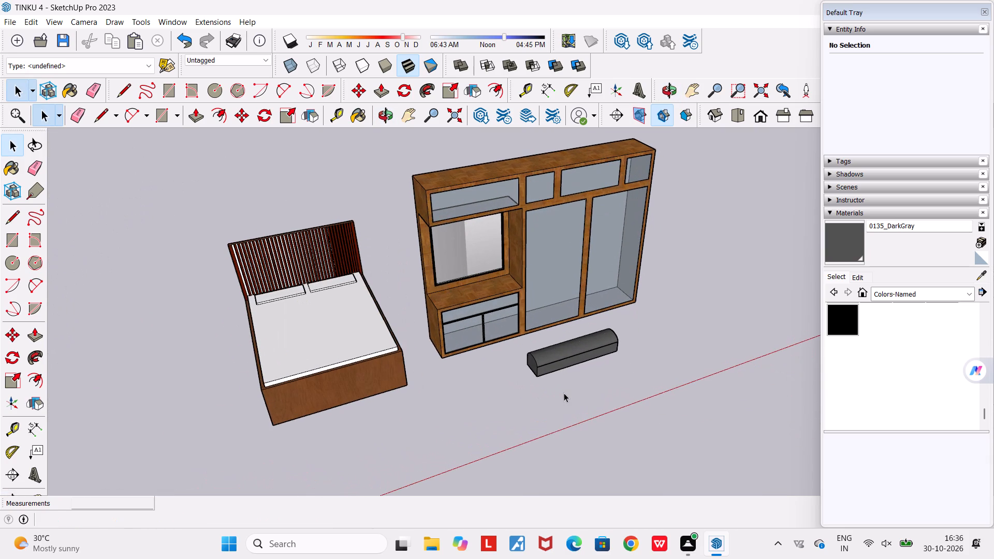
pyautogui.scroll(-4, 564, 393)
pyautogui.moveTo(564, 393); pyautogui.dragTo(432, 372, button='middle')
pyautogui.scroll(-5, 432, 372)
pyautogui.scroll(4, 500, 371)
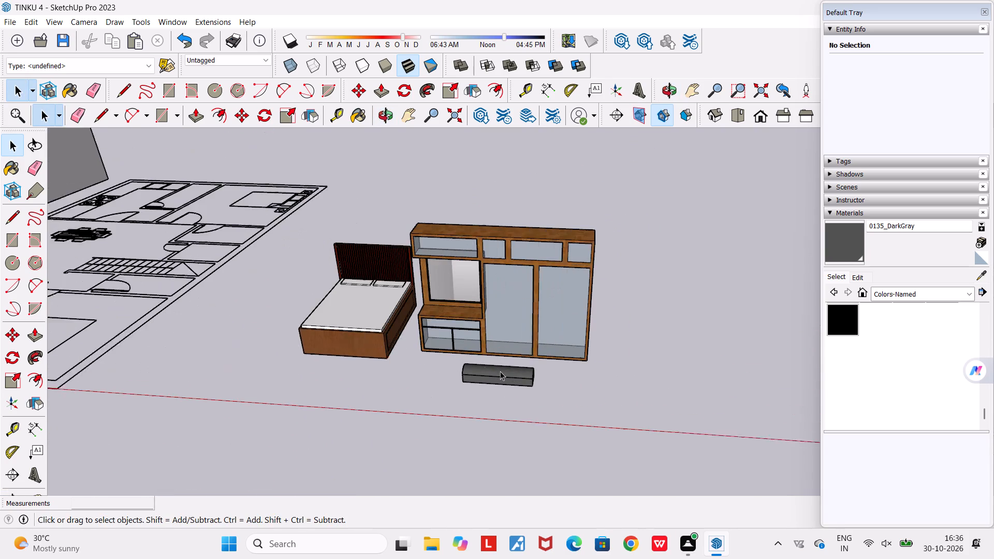
pyautogui.scroll(2, 500, 371)
pyautogui.moveTo(559, 399); pyautogui.dragTo(638, 423, button='middle')
pyautogui.scroll(-5, 638, 423)
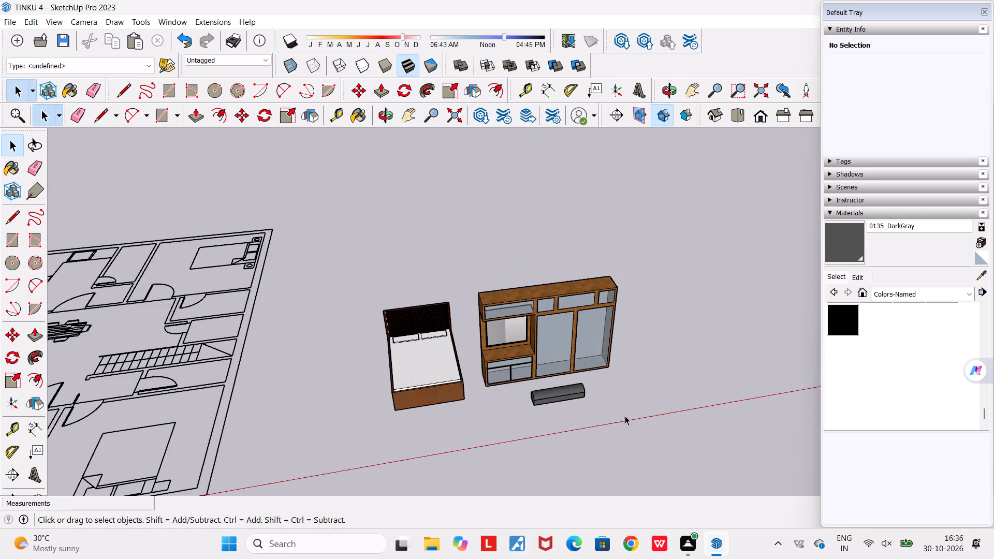
pyautogui.moveTo(602, 402); pyautogui.dragTo(533, 365, button='middle')
pyautogui.scroll(4, 533, 365)
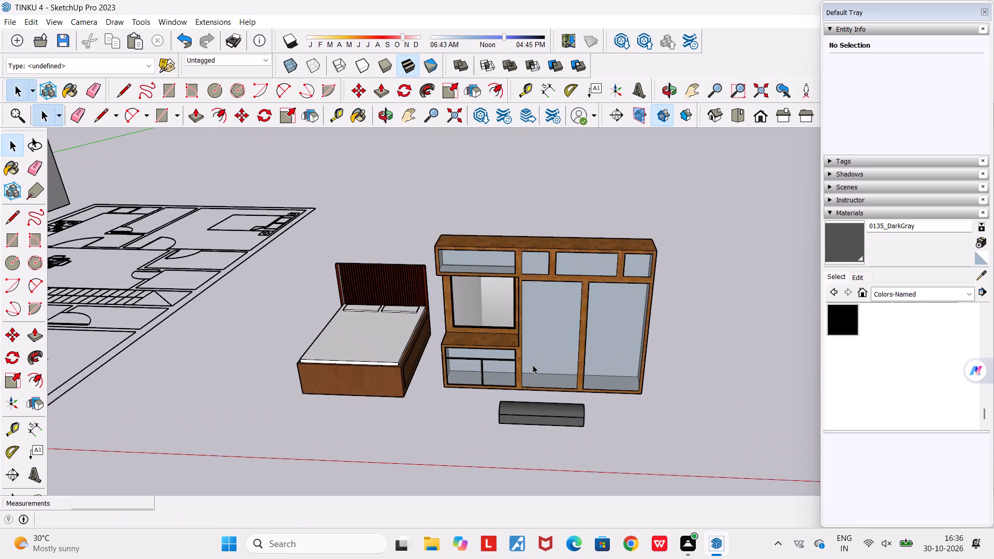
pyautogui.scroll(2, 533, 365)
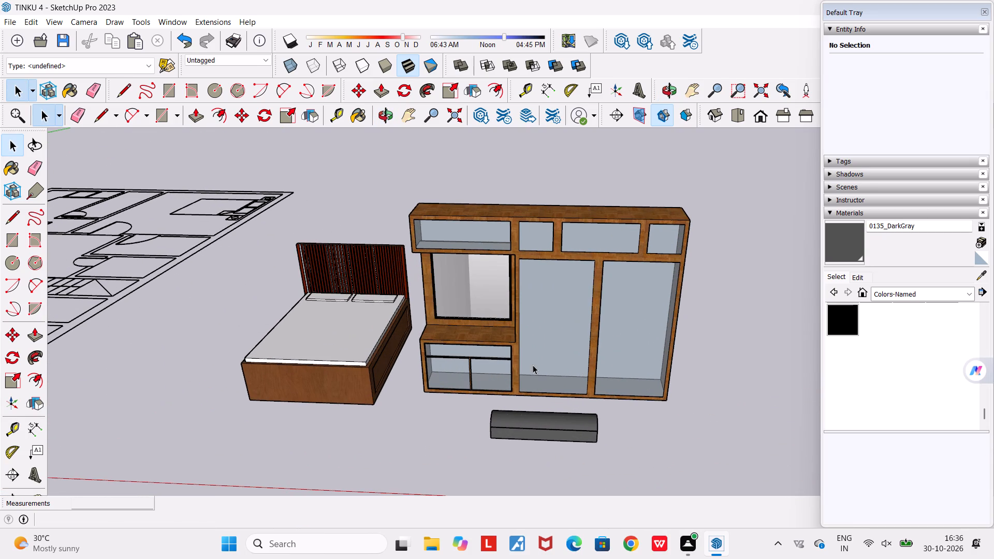
# Examine the bedroom furniture's placement relative to the floor plan and walled house from farther away.
pyautogui.scroll(-2, 533, 365)
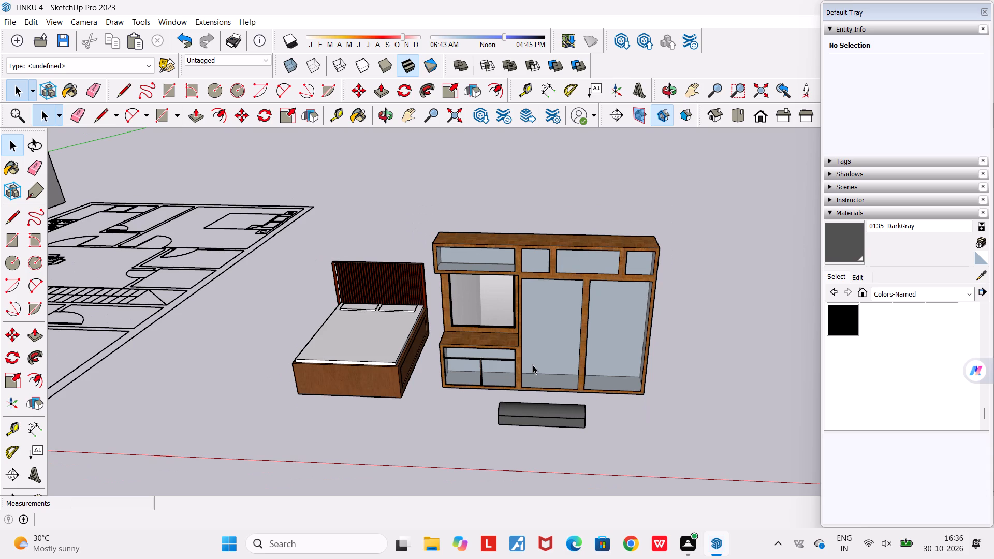
pyautogui.scroll(-2, 533, 365)
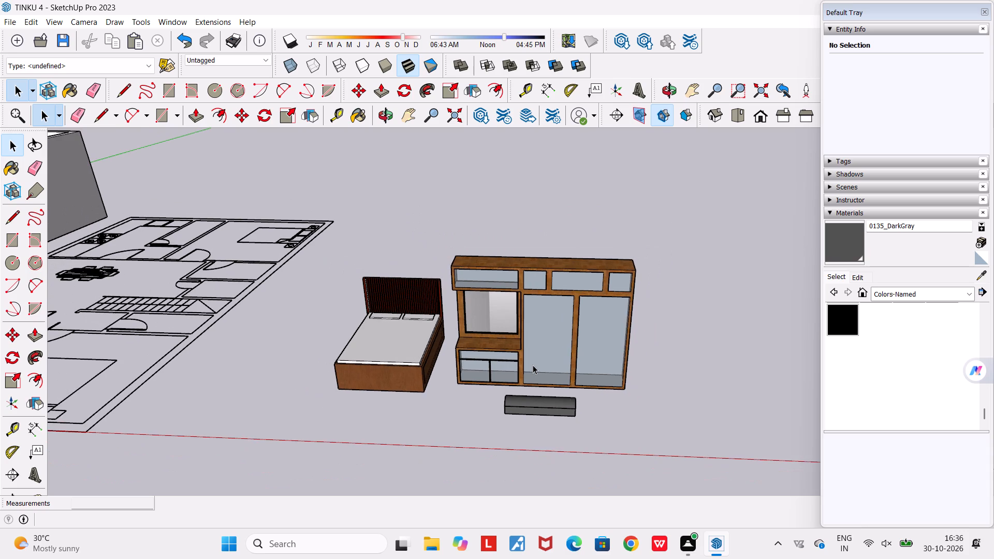
pyautogui.scroll(-2, 533, 365)
pyautogui.moveTo(610, 408); pyautogui.dragTo(670, 440, button='middle')
pyautogui.scroll(-3, 670, 440)
pyautogui.moveTo(665, 437); pyautogui.dragTo(654, 392, button='middle')
pyautogui.scroll(-1, 654, 392)
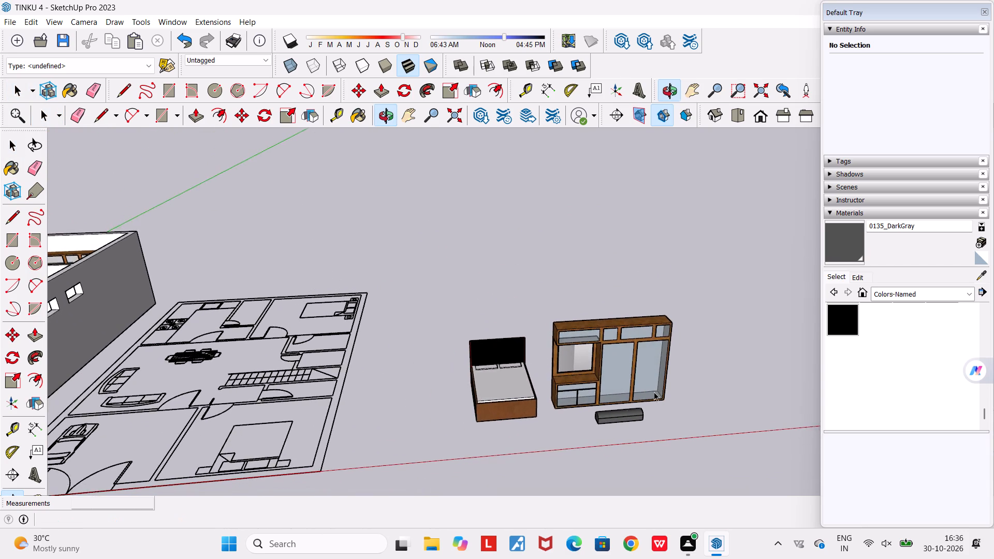
pyautogui.scroll(3, 661, 422)
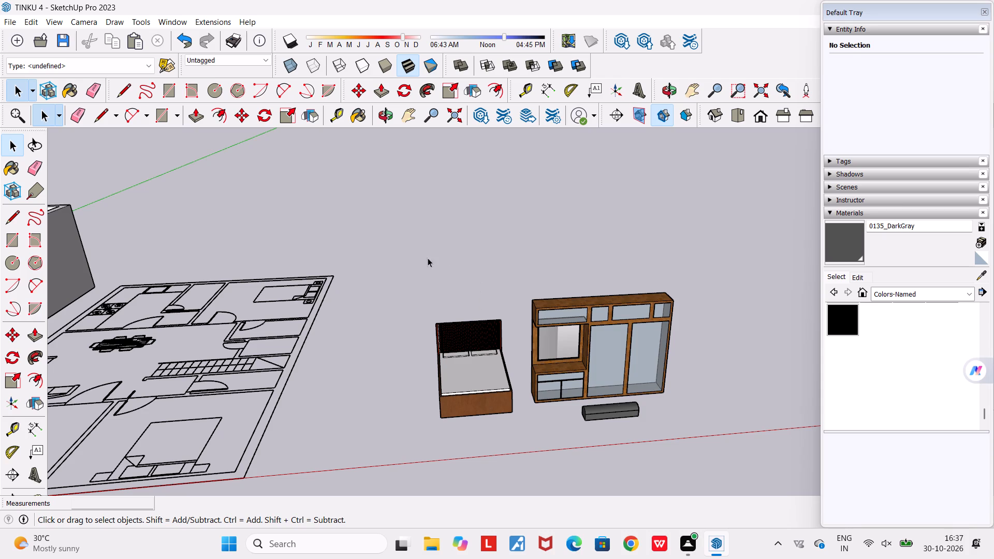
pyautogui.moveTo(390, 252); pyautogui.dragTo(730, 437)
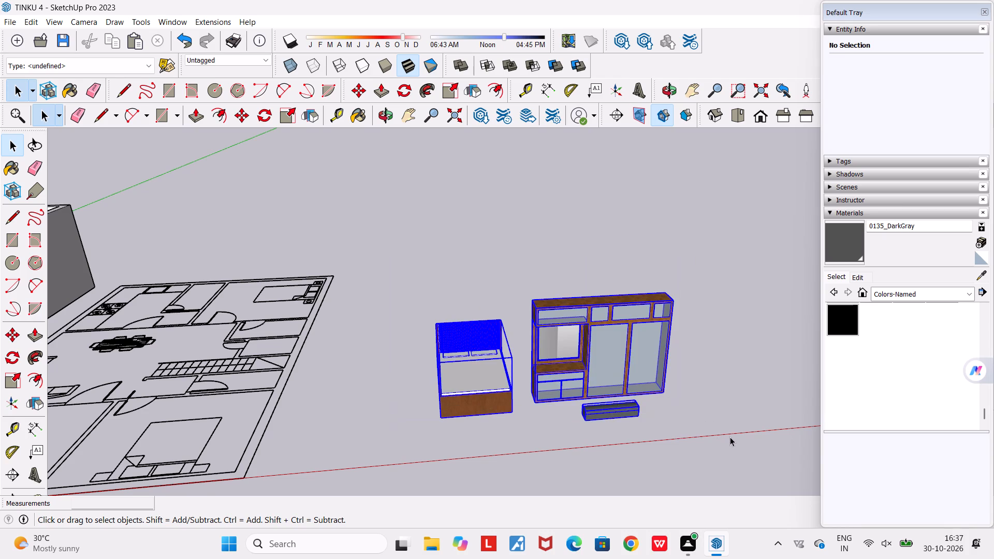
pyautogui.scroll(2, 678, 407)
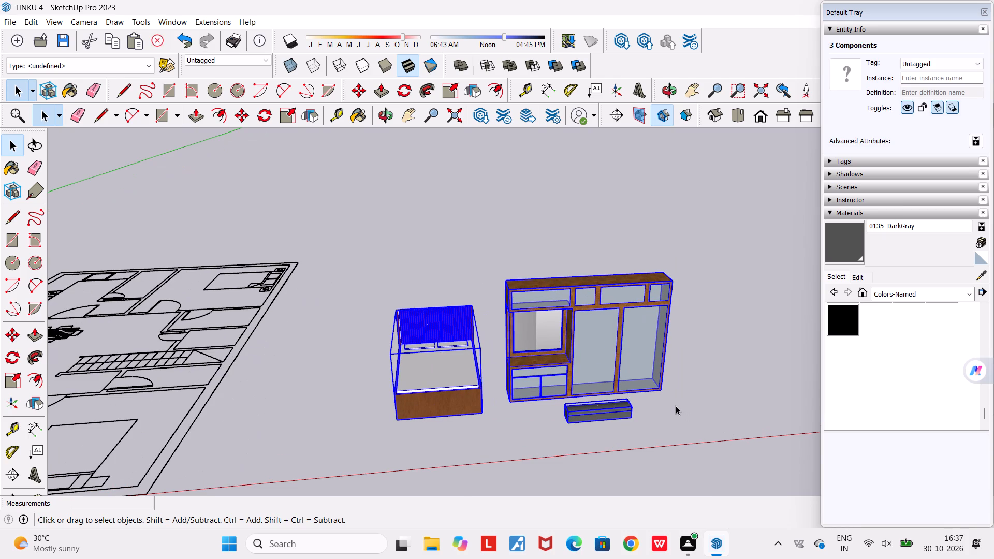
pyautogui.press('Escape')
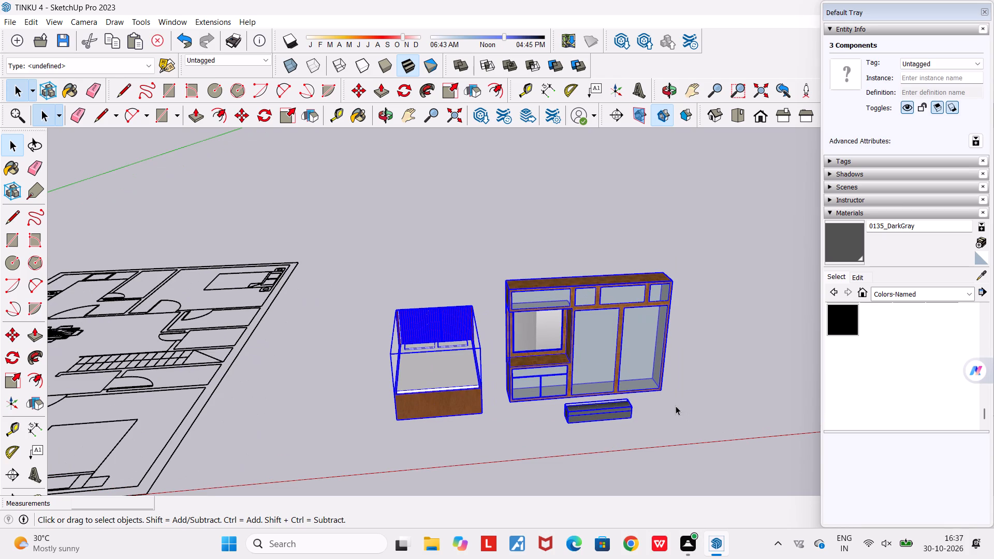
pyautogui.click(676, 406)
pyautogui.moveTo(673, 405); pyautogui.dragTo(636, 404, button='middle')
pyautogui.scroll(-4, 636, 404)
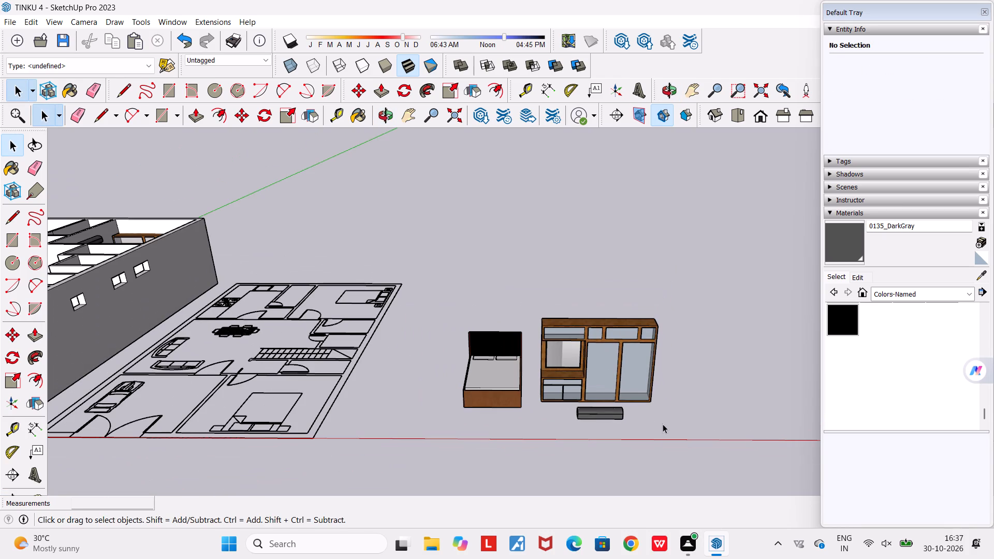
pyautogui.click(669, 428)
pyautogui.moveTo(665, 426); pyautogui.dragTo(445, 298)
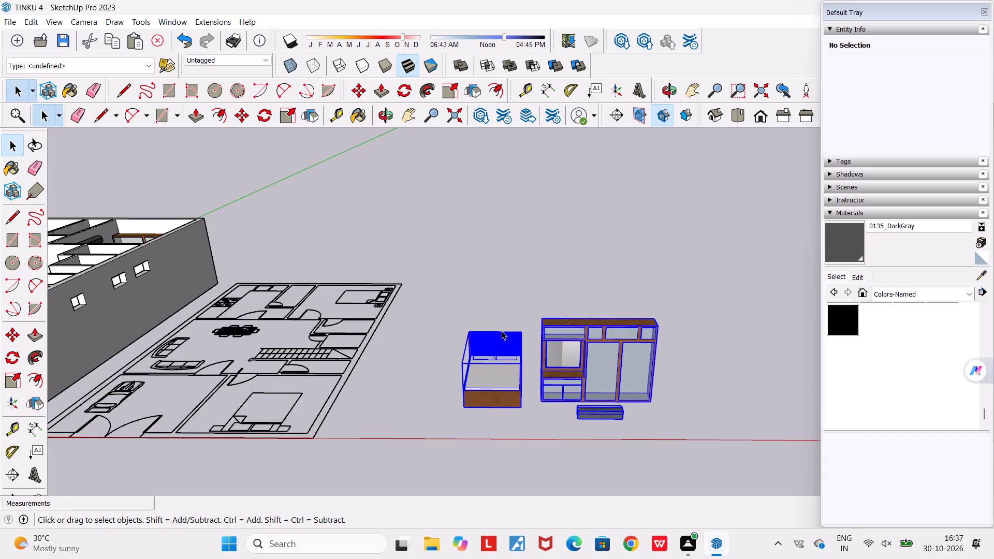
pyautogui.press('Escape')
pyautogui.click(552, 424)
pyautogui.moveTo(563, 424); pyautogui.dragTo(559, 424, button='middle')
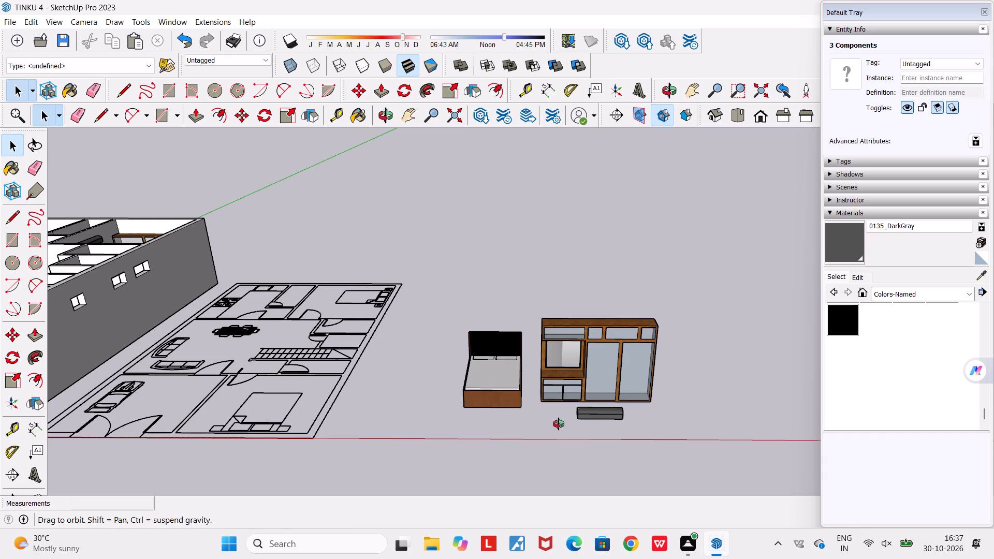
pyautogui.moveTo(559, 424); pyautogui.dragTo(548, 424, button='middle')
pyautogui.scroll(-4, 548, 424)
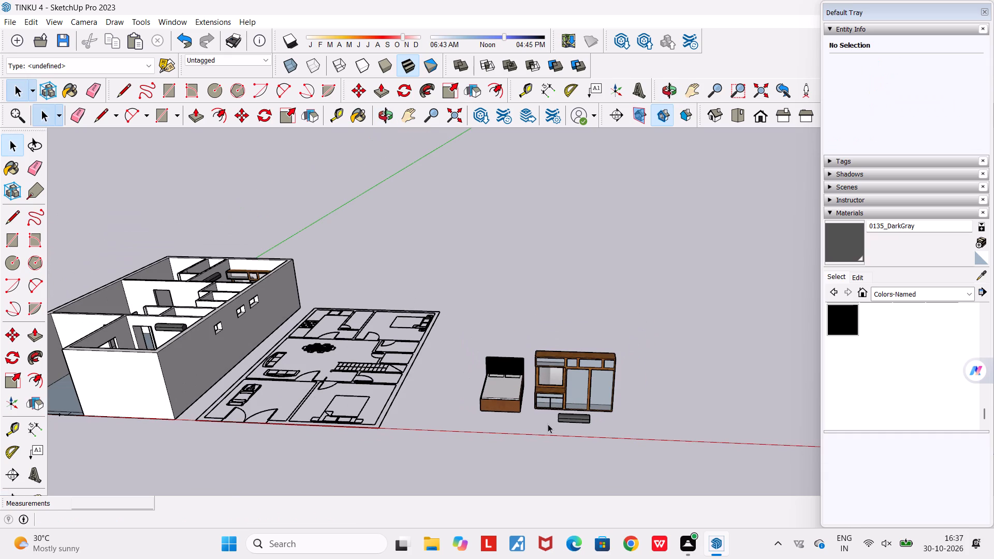
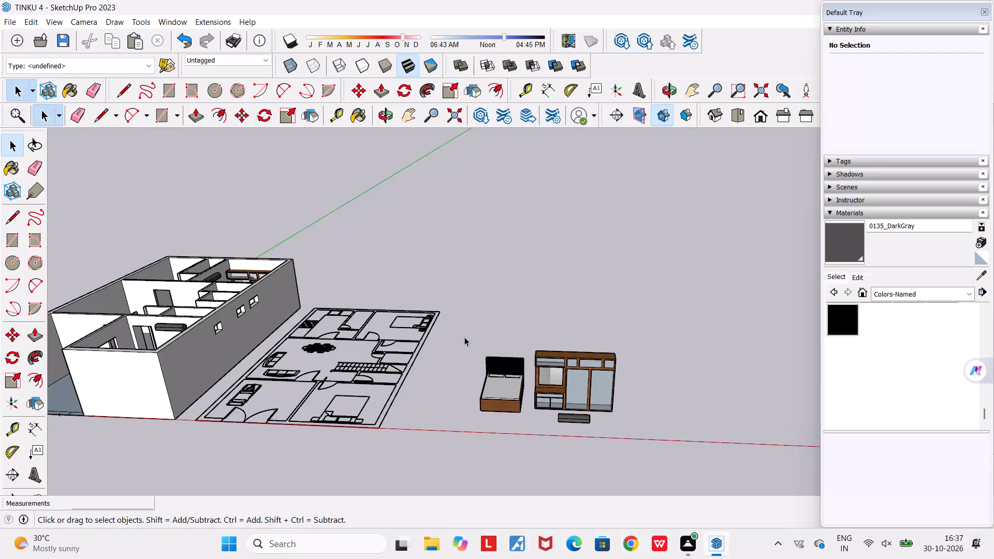
# Examine the bed, wardrobe and dark grey bench from oblique angles, near and far, relative to the floor plan.
pyautogui.scroll(-2, 464, 337)
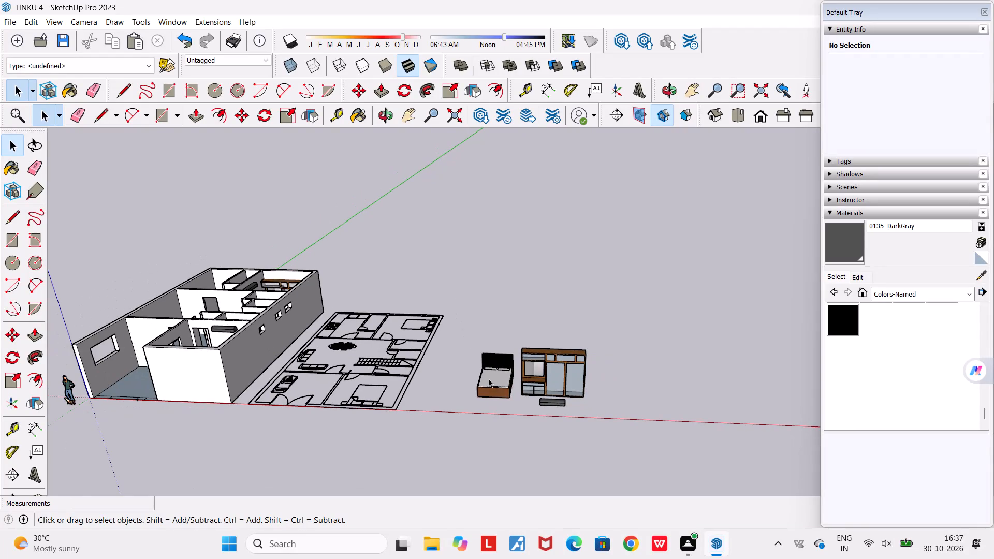
pyautogui.moveTo(505, 393); pyautogui.dragTo(677, 395, button='middle')
pyautogui.scroll(5, 677, 395)
pyautogui.scroll(3, 586, 342)
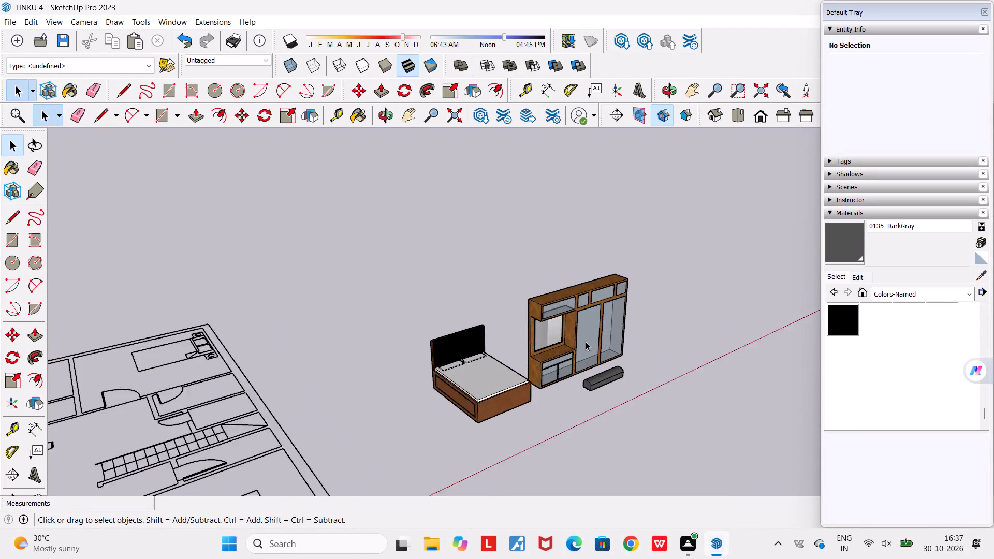
pyautogui.scroll(2, 586, 342)
pyautogui.moveTo(586, 342); pyautogui.dragTo(527, 309, button='middle')
pyautogui.scroll(-6, 527, 309)
pyautogui.moveTo(560, 366); pyautogui.dragTo(575, 412, button='middle')
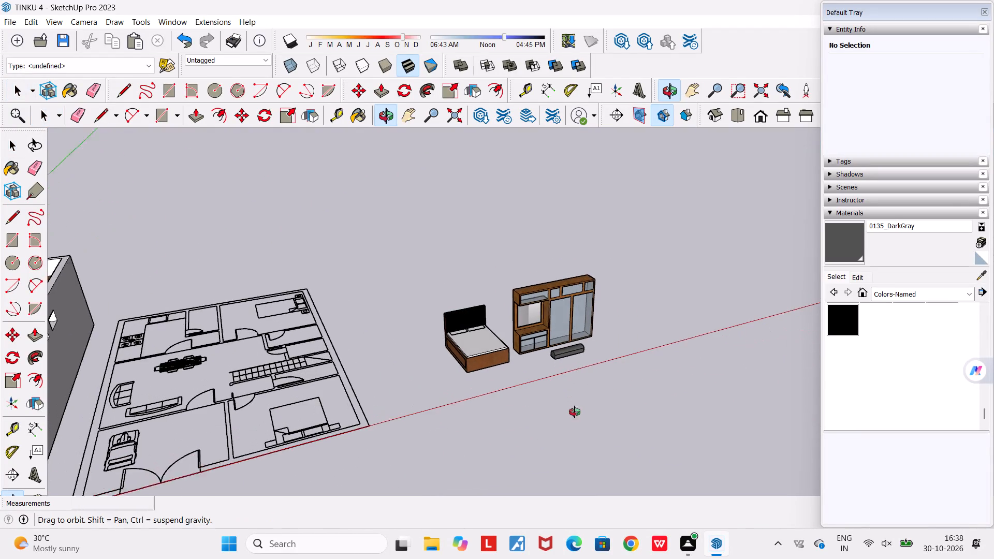
pyautogui.moveTo(575, 412); pyautogui.dragTo(576, 413, button='middle')
pyautogui.scroll(4, 571, 386)
pyautogui.moveTo(552, 362); pyautogui.dragTo(520, 365, button='middle')
pyautogui.scroll(2, 532, 357)
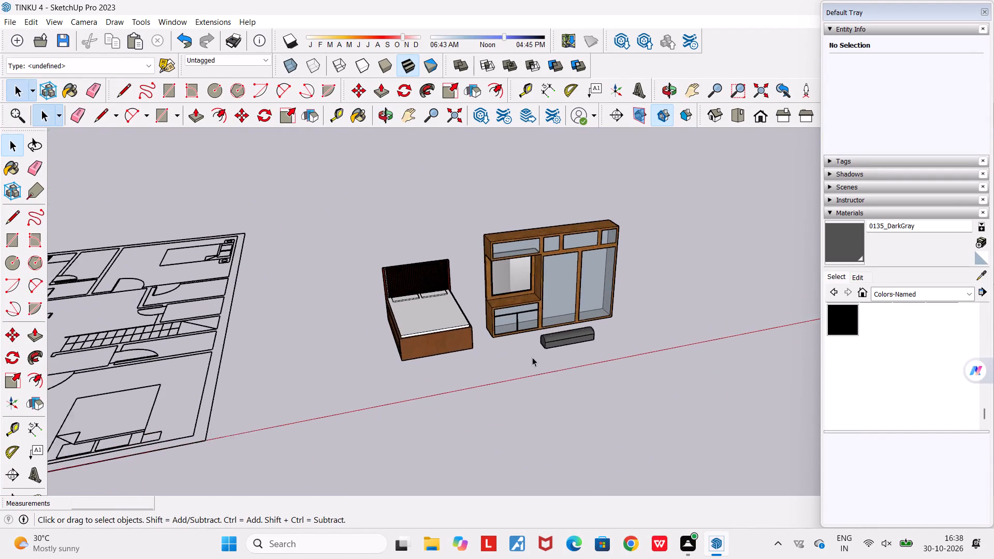
# Examine the bed, wardrobe and bench layout from a raised front view and an angled view farther away.
pyautogui.scroll(2, 532, 357)
pyautogui.moveTo(531, 367); pyautogui.dragTo(527, 428, button='middle')
pyautogui.moveTo(516, 376); pyautogui.dragTo(484, 357, button='middle')
pyautogui.scroll(1, 510, 373)
pyautogui.scroll(-4, 484, 357)
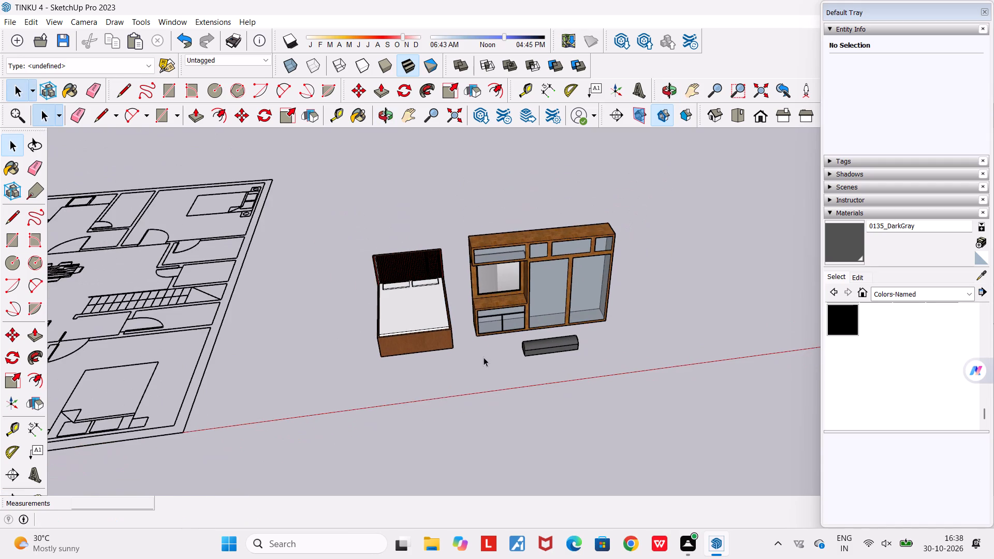
pyautogui.moveTo(484, 357); pyautogui.dragTo(535, 353, button='middle')
pyautogui.scroll(-4, 535, 353)
pyautogui.moveTo(505, 350); pyautogui.dragTo(549, 334, button='middle')
pyautogui.scroll(-3, 549, 334)
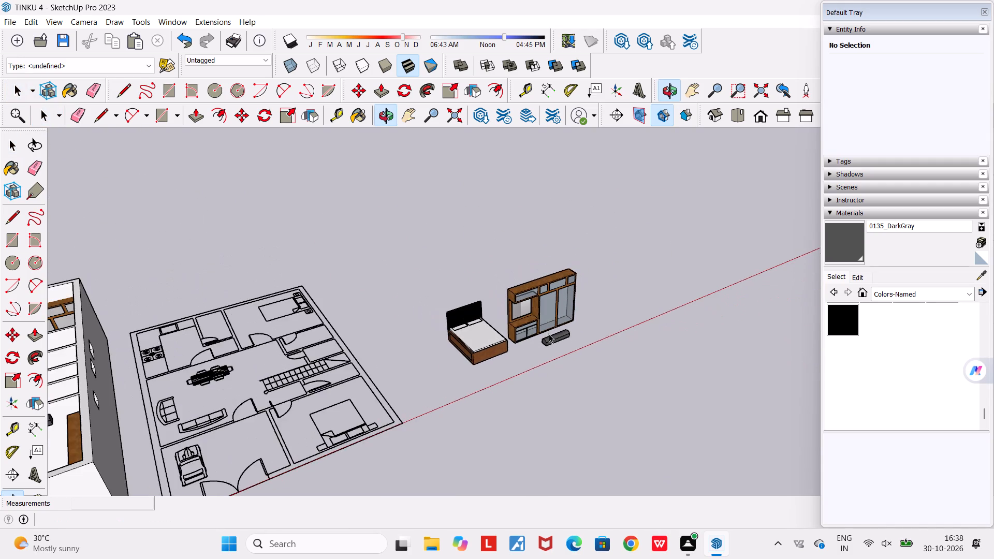
pyautogui.scroll(4, 549, 334)
# Select the bed, wardrobe and dark grey bench together to highlight the set, and clear the selection.
pyautogui.moveTo(344, 226); pyautogui.dragTo(382, 228)
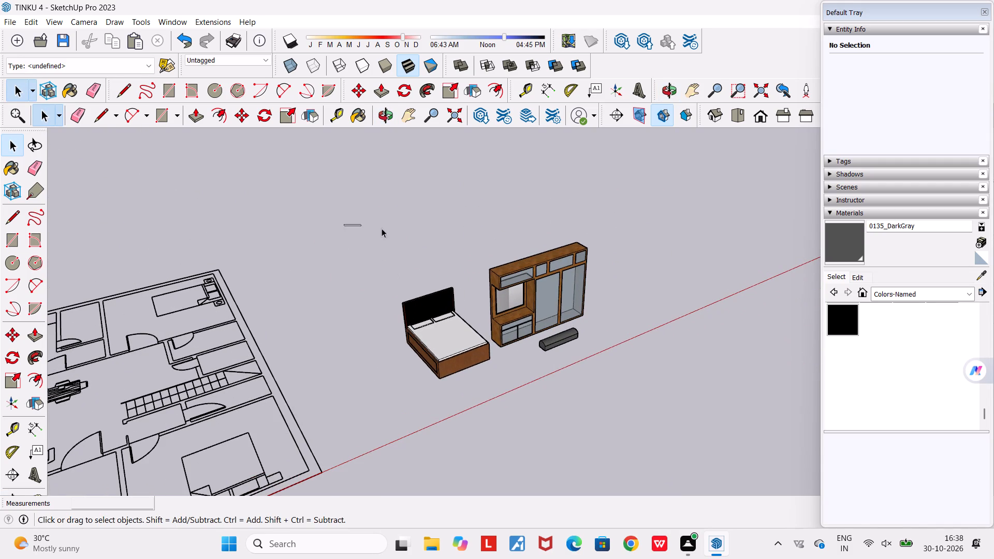
pyautogui.moveTo(382, 228); pyautogui.dragTo(650, 421)
pyautogui.press('Escape')
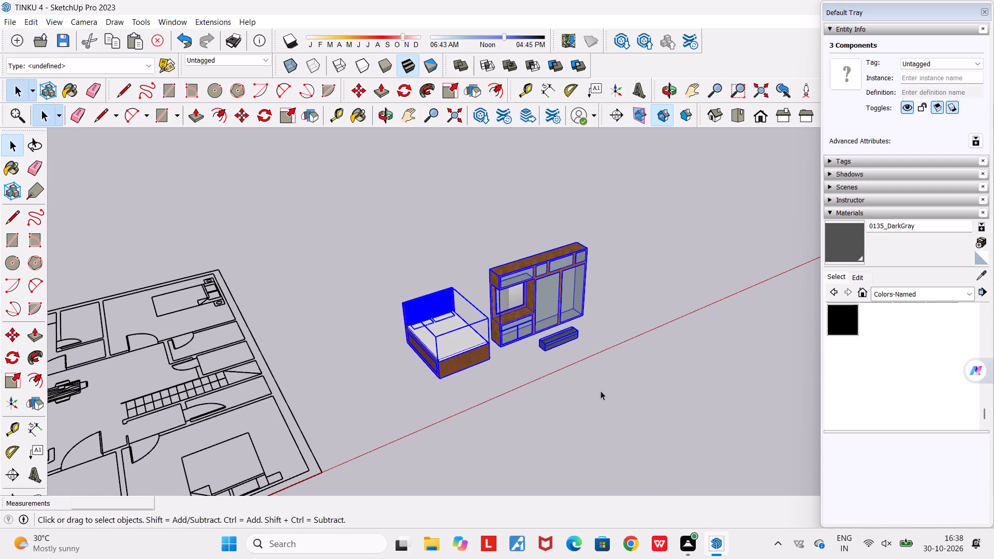
pyautogui.click(528, 359)
# Examine the furniture set from the front and from an angle, including its distance from the floor plan and house.
pyautogui.scroll(-3, 528, 359)
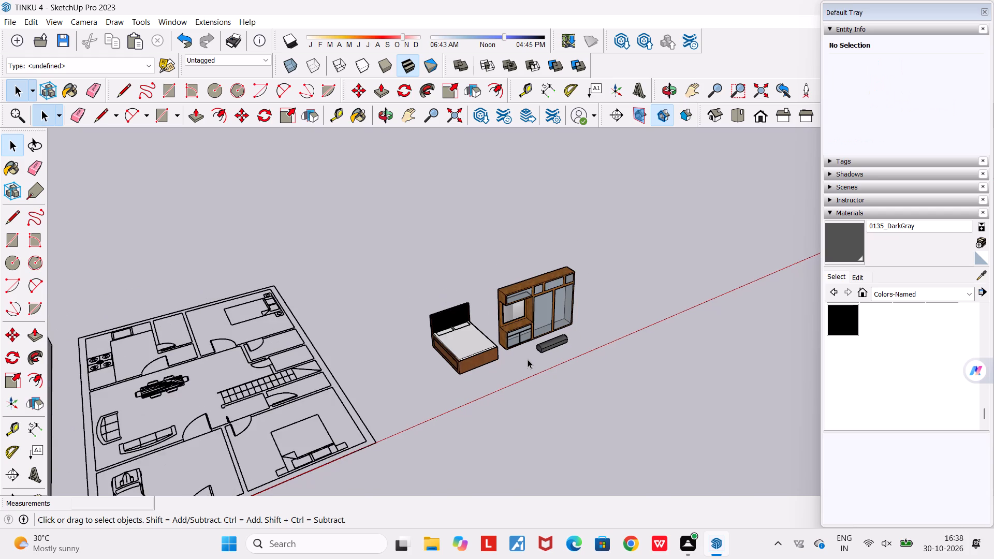
pyautogui.scroll(3, 528, 359)
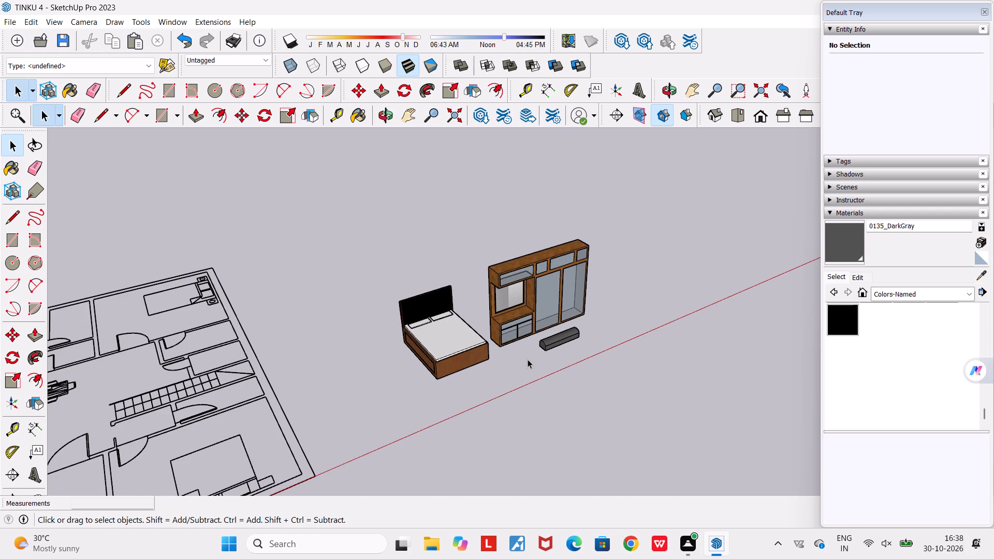
pyautogui.moveTo(528, 359); pyautogui.dragTo(416, 312, button='middle')
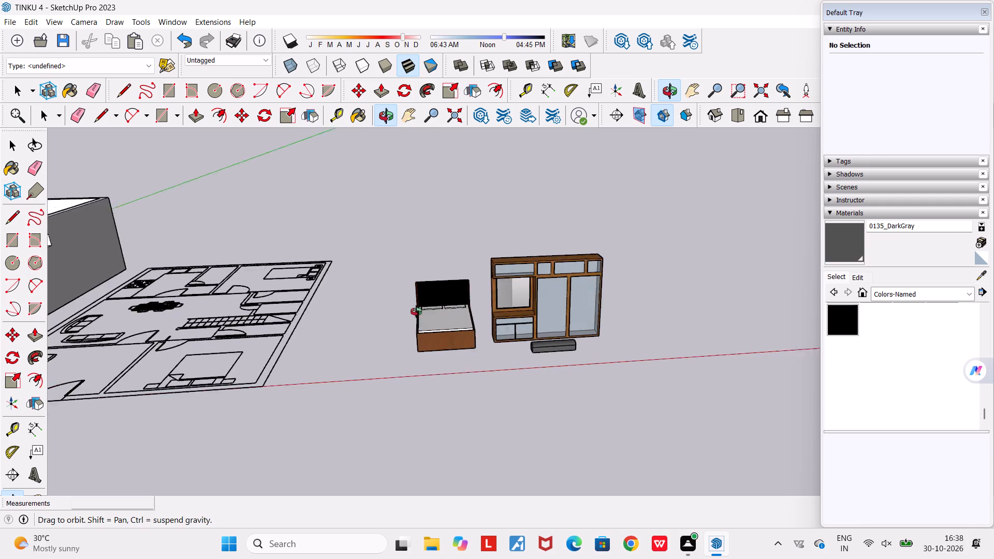
pyautogui.moveTo(416, 312); pyautogui.dragTo(396, 305, button='middle')
pyautogui.scroll(-5, 396, 305)
pyautogui.moveTo(478, 379); pyautogui.dragTo(546, 419, button='middle')
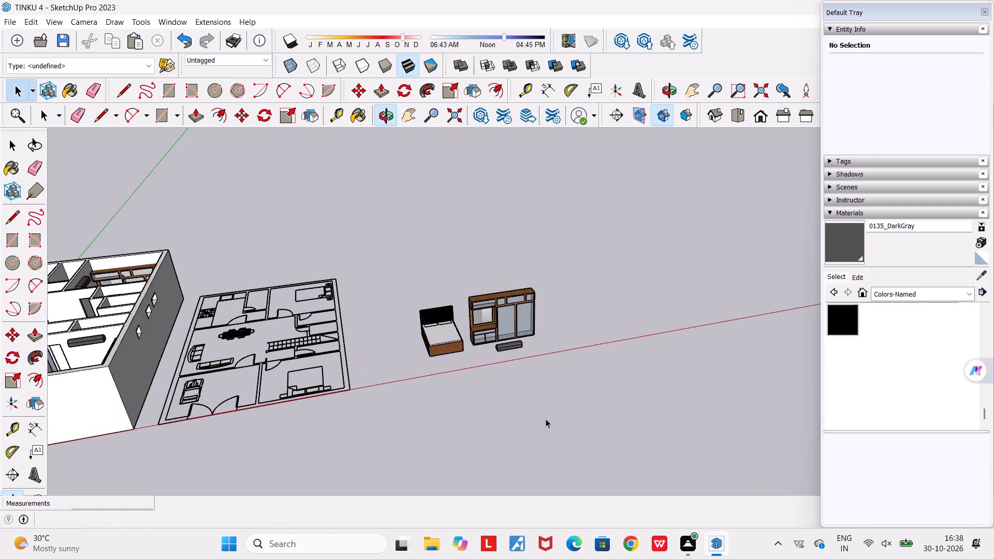
pyautogui.scroll(6, 510, 385)
pyautogui.moveTo(479, 381); pyautogui.dragTo(537, 413, button='middle')
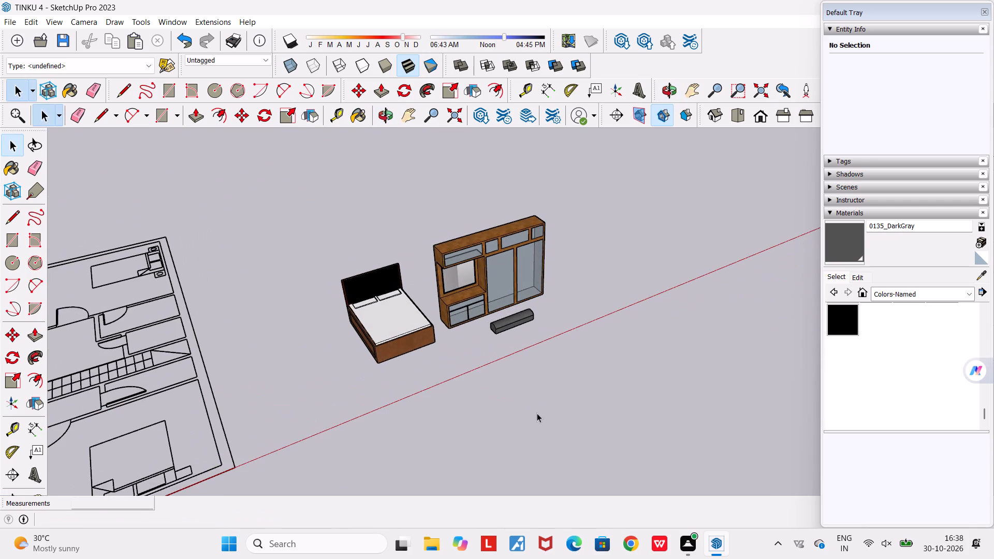
pyautogui.scroll(1, 499, 400)
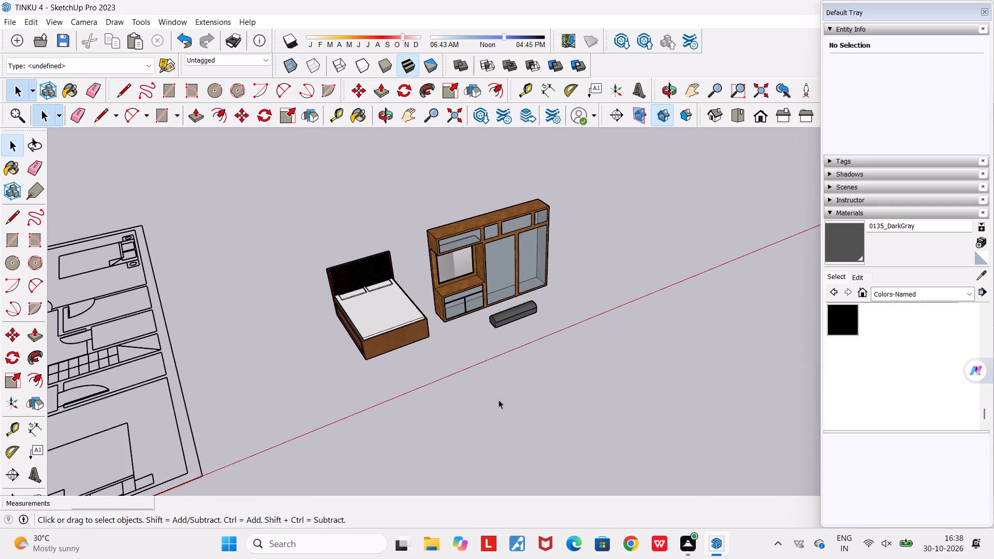
# Examine the dark grey bench in front of the wardrobe at close range.
pyautogui.scroll(-3, 499, 400)
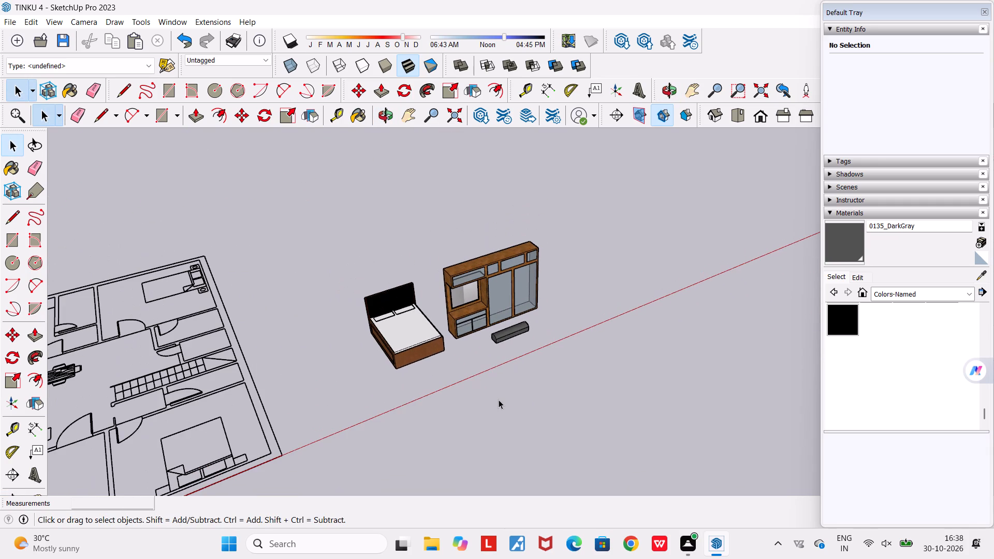
pyautogui.scroll(2, 499, 400)
pyautogui.scroll(-2, 499, 400)
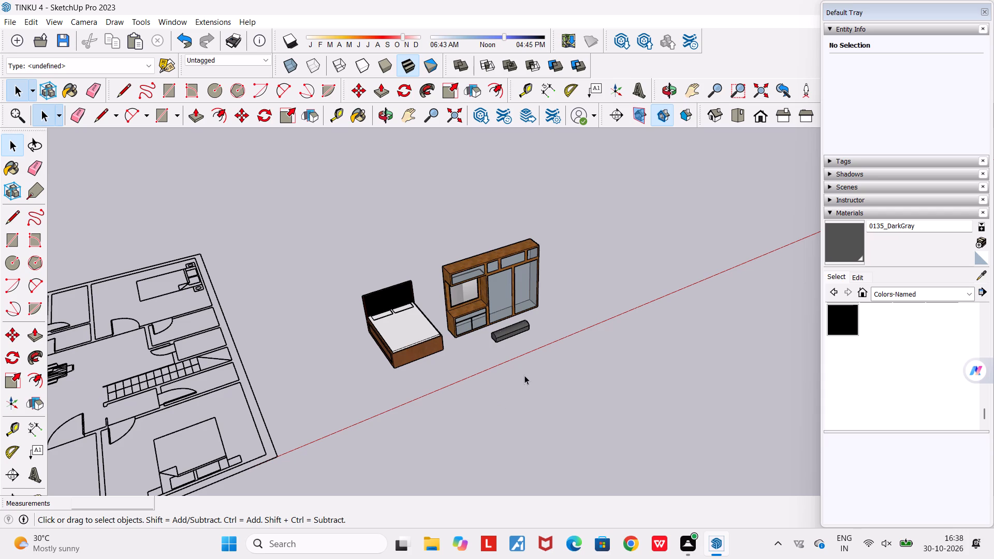
pyautogui.scroll(9, 502, 334)
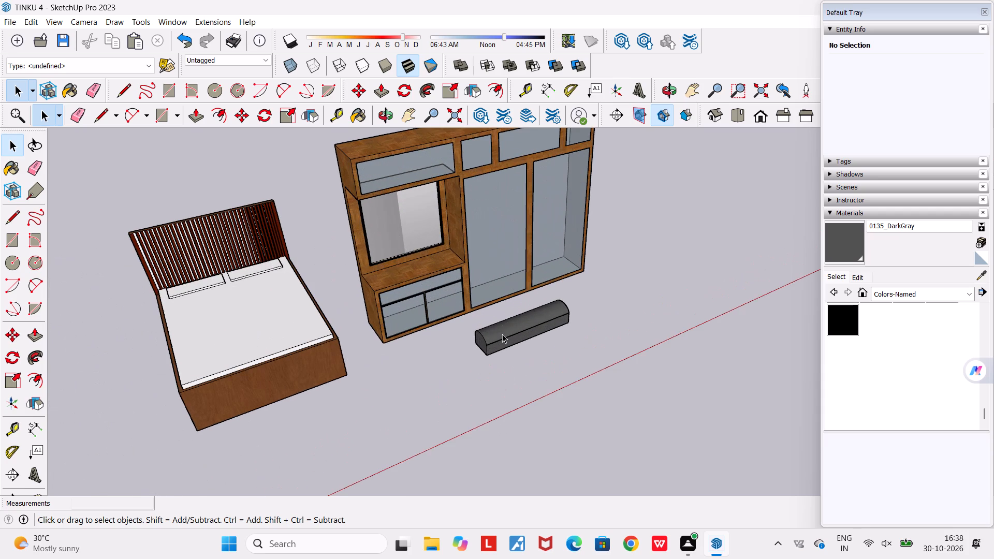
pyautogui.scroll(3, 502, 334)
pyautogui.scroll(-11, 502, 334)
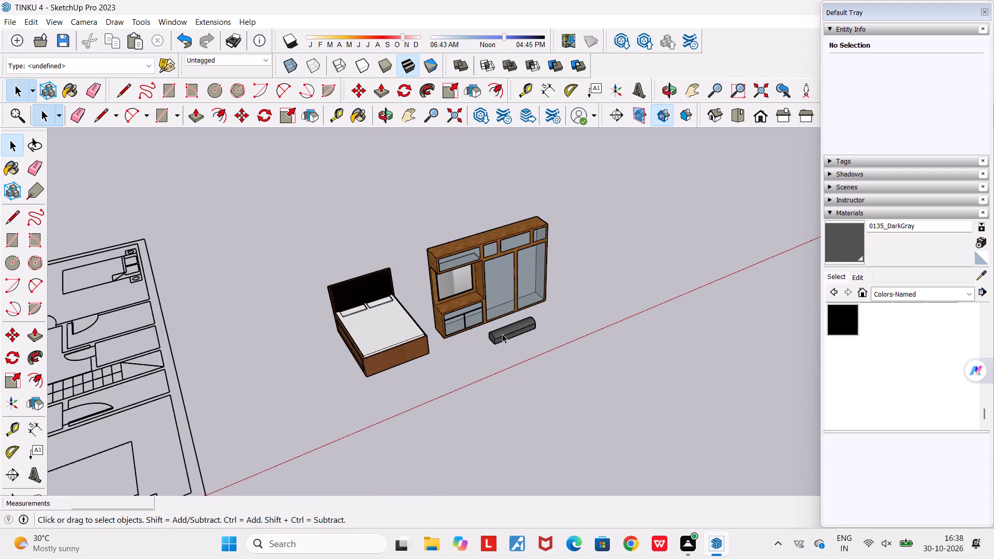
pyautogui.scroll(-3, 502, 334)
# Highlight the bed, wardrobe and bench together as one selection, and clear it.
pyautogui.moveTo(314, 199); pyautogui.dragTo(629, 407)
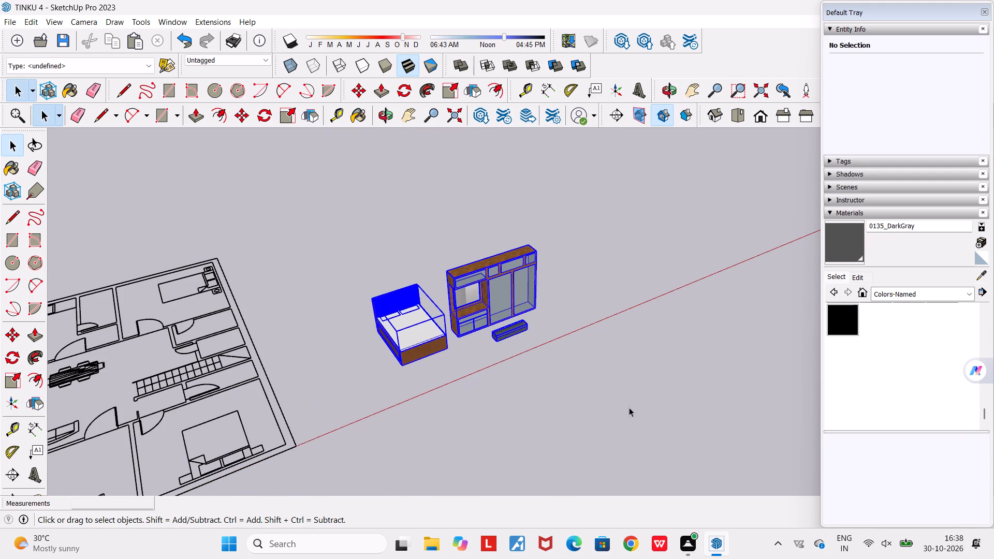
pyautogui.click(550, 384)
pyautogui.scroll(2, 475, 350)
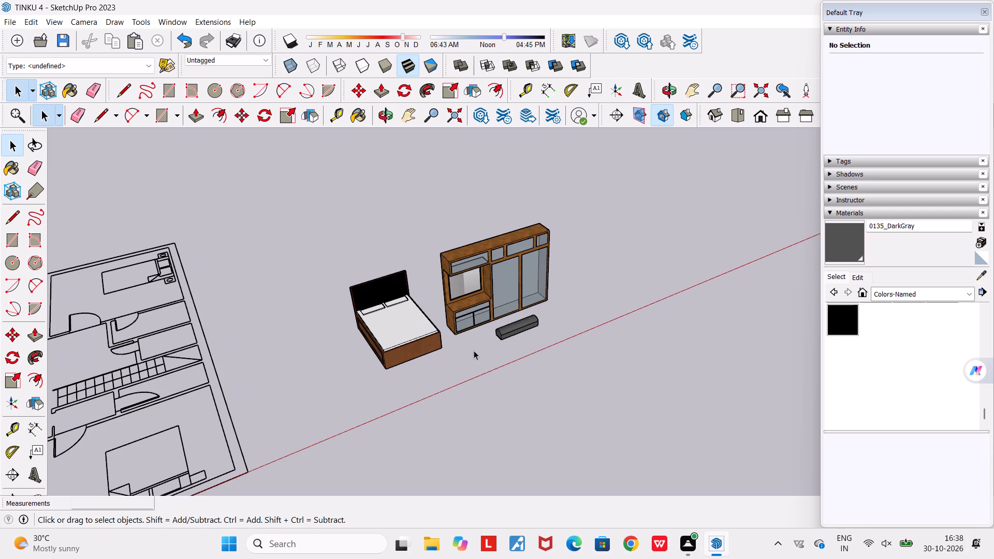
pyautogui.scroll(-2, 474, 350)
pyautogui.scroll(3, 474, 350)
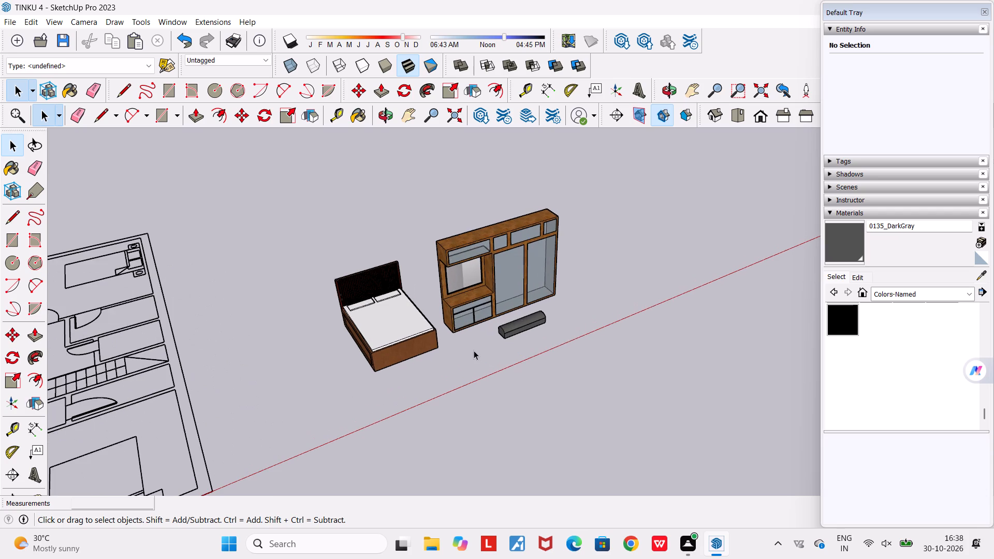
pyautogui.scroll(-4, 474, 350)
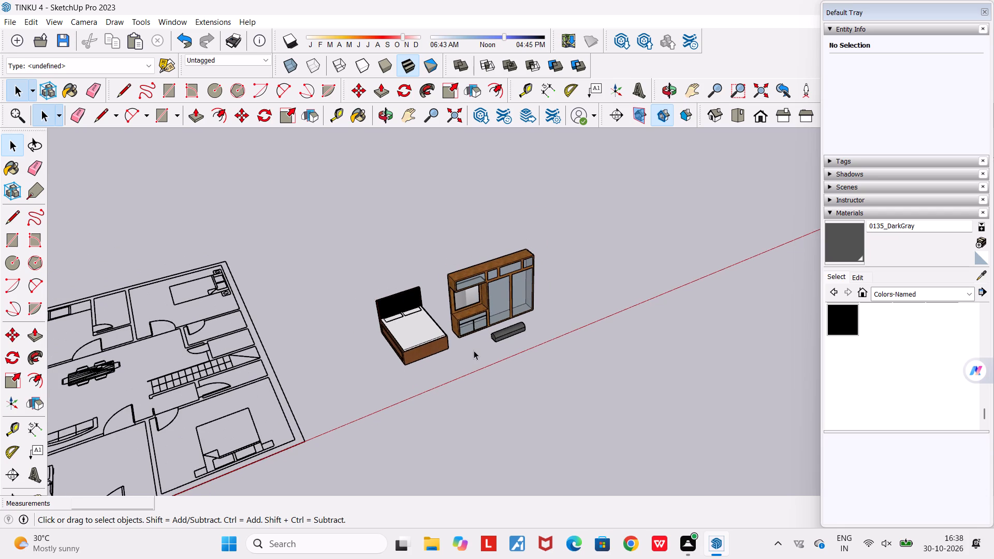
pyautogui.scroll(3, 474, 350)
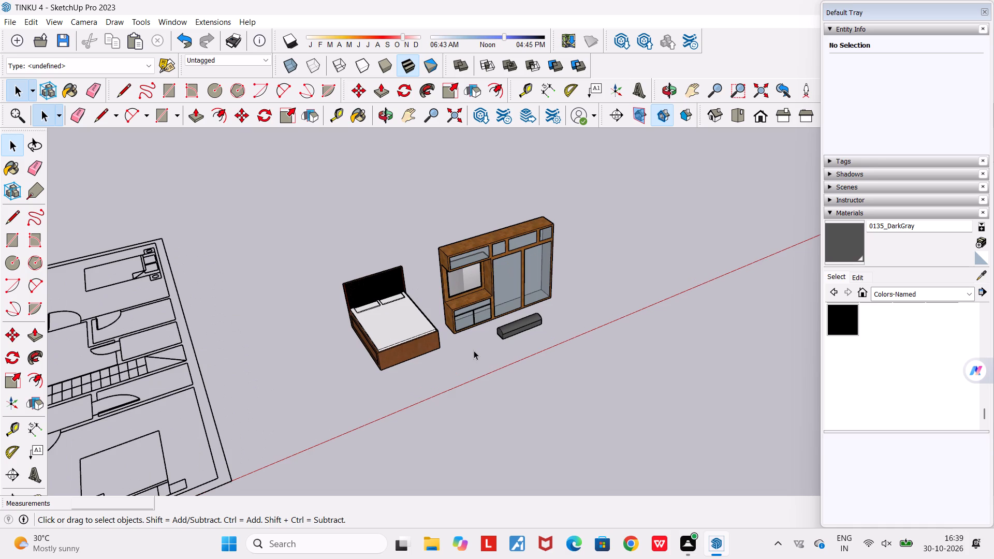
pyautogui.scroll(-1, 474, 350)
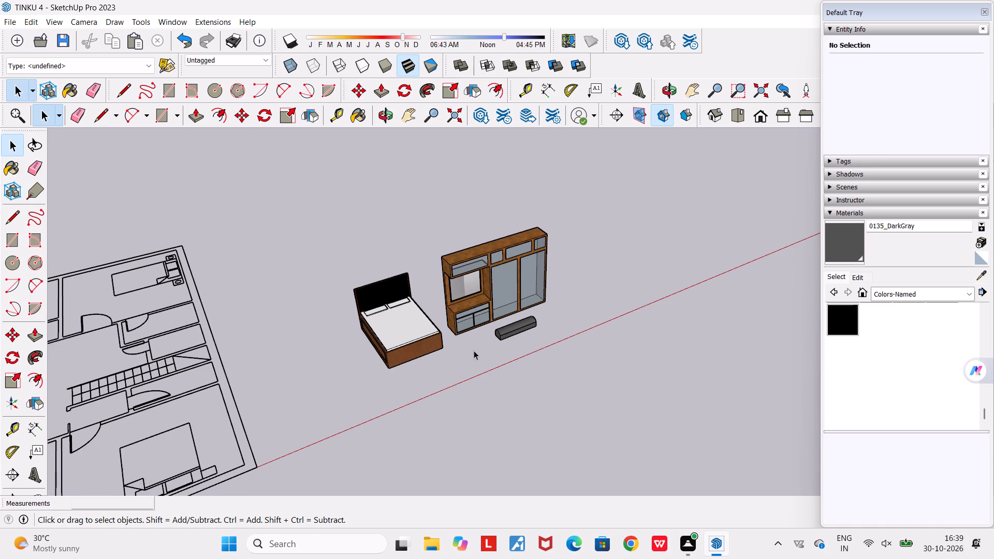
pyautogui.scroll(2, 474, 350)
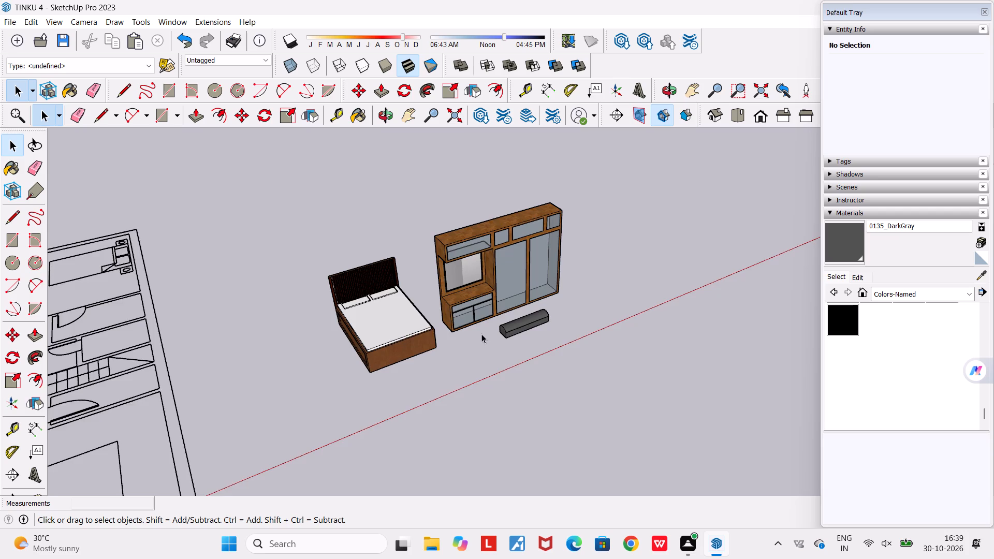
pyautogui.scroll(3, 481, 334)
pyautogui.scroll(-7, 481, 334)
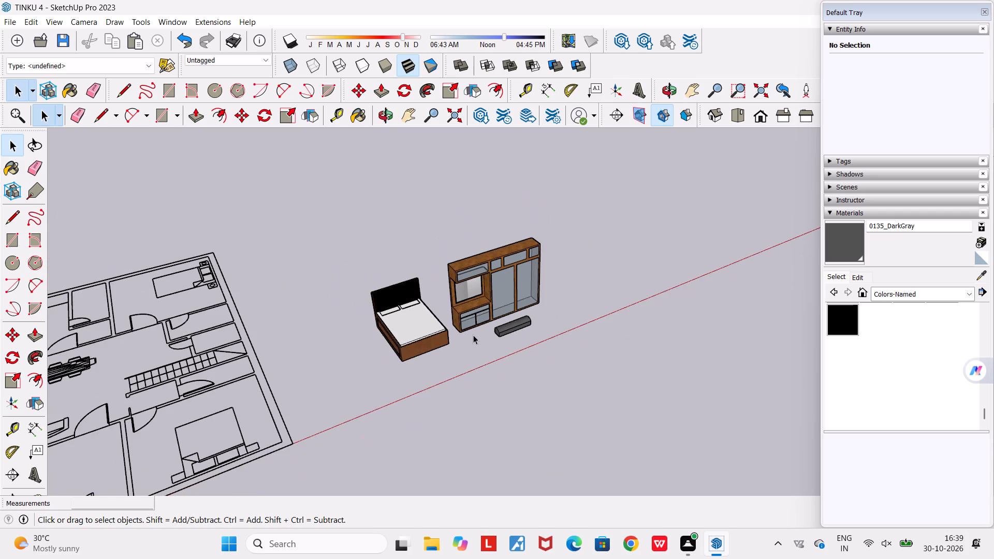
# Select all three bedroom furniture pieces together to highlight them, and deselect them.
pyautogui.moveTo(310, 179); pyautogui.dragTo(688, 426)
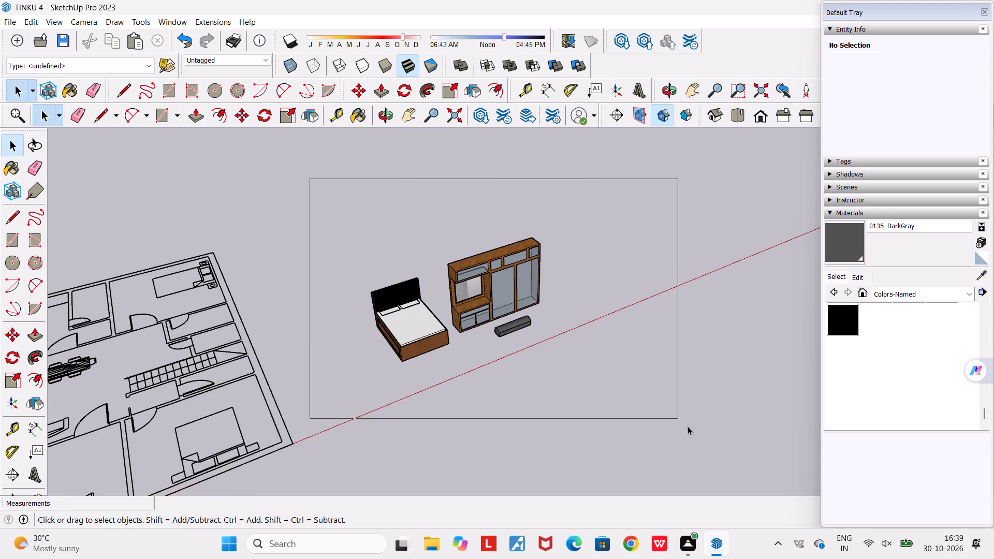
pyautogui.moveTo(688, 426); pyautogui.dragTo(692, 434)
pyautogui.press('Escape')
pyautogui.click(548, 406)
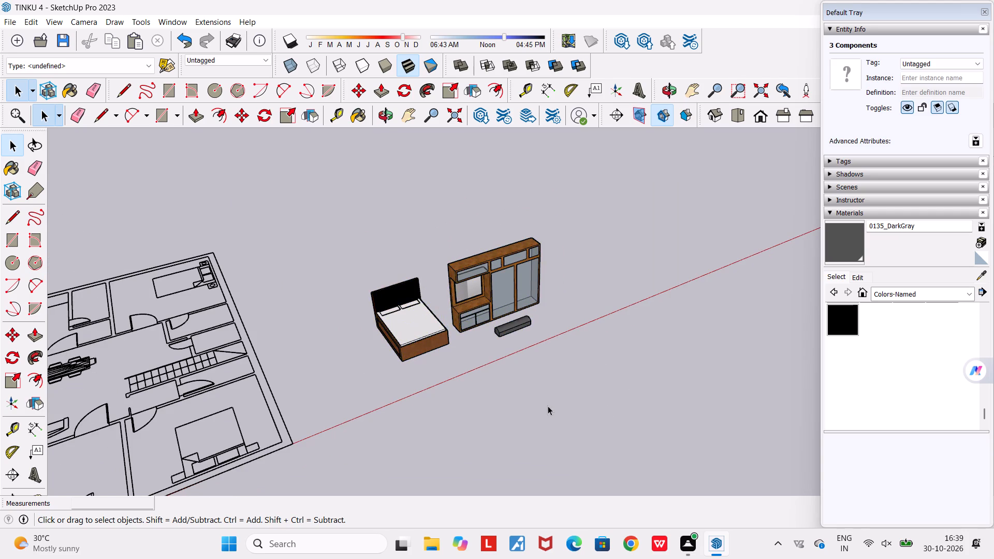
# Examine the bed, wardrobe and bench from a steeper side angle and a raised three-quarter view.
pyautogui.moveTo(548, 406); pyautogui.dragTo(508, 400, button='middle')
pyautogui.scroll(2, 492, 357)
pyautogui.moveTo(492, 357); pyautogui.dragTo(591, 376, button='middle')
pyautogui.scroll(1, 496, 358)
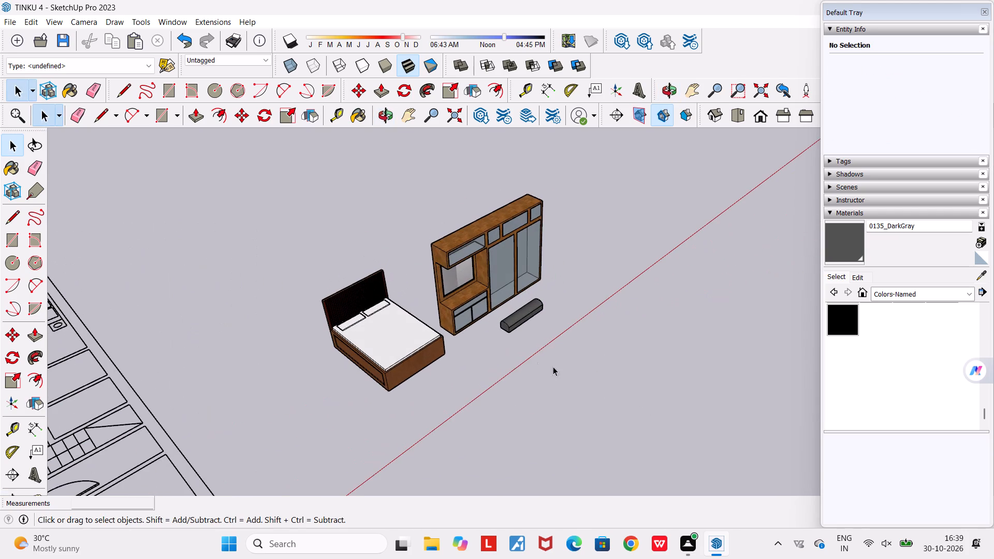
pyautogui.moveTo(517, 360); pyautogui.dragTo(470, 362, button='middle')
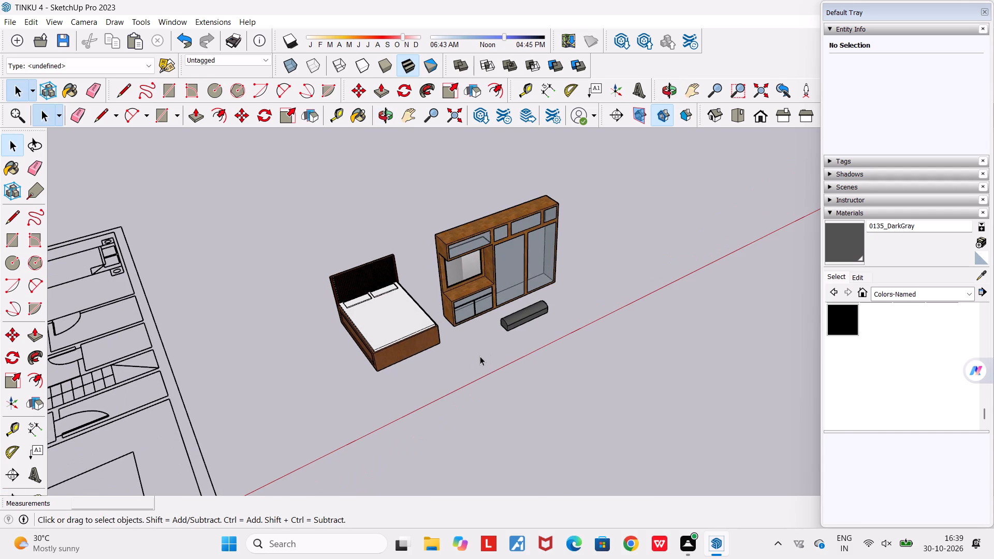
pyautogui.scroll(-2, 480, 356)
pyautogui.scroll(2, 482, 306)
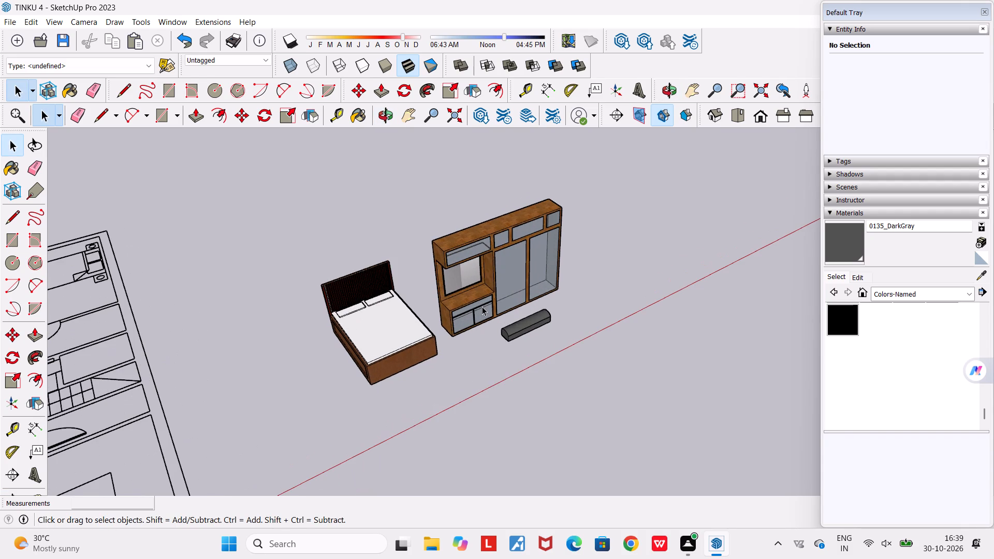
# Highlight the bed, wardrobe and bench by selecting them together, and clear the selection.
pyautogui.click(272, 151)
pyautogui.moveTo(259, 150); pyautogui.dragTo(657, 419)
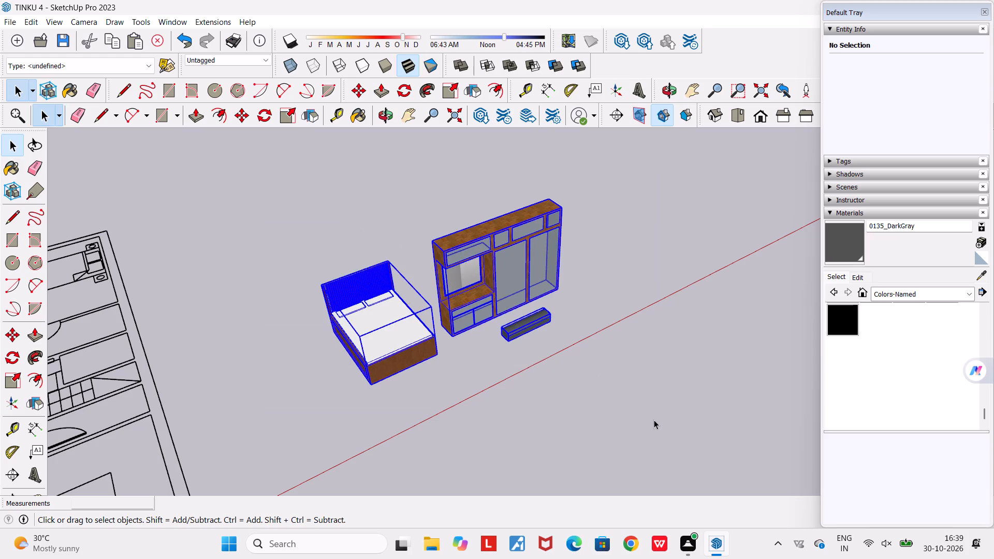
pyautogui.click(558, 424)
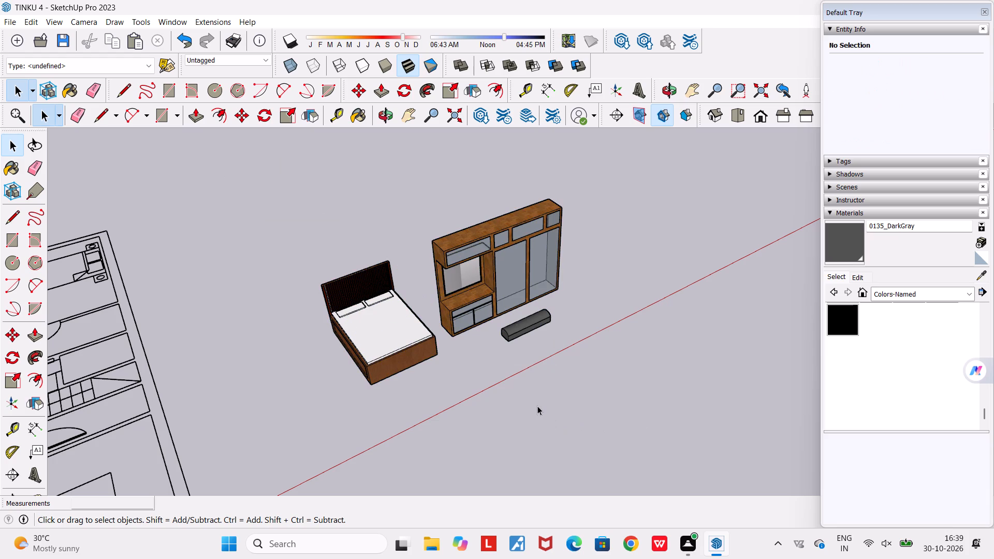
pyautogui.moveTo(537, 406); pyautogui.dragTo(523, 398, button='middle')
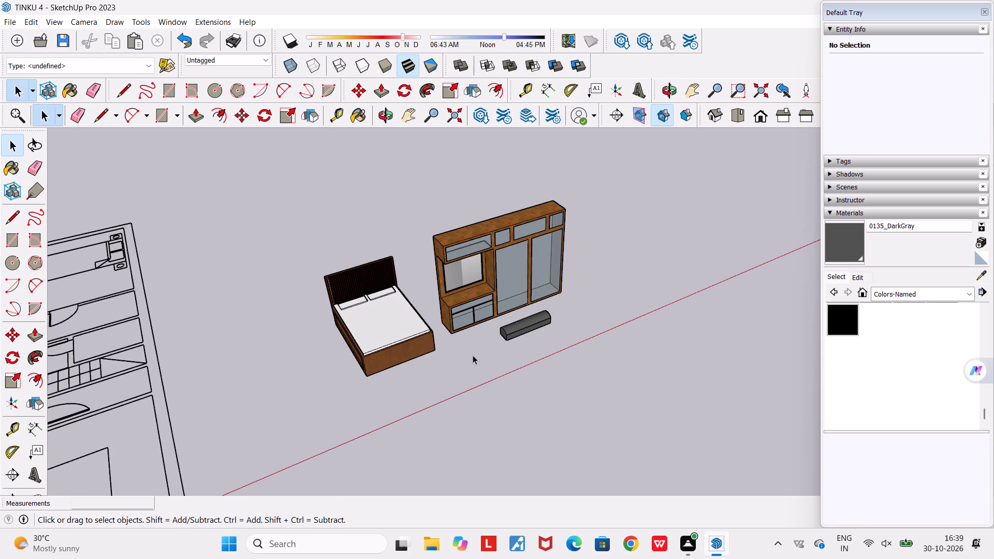
# Select the bed, wardrobe and bench together twice, clearing the selection each time.
pyautogui.scroll(1, 473, 355)
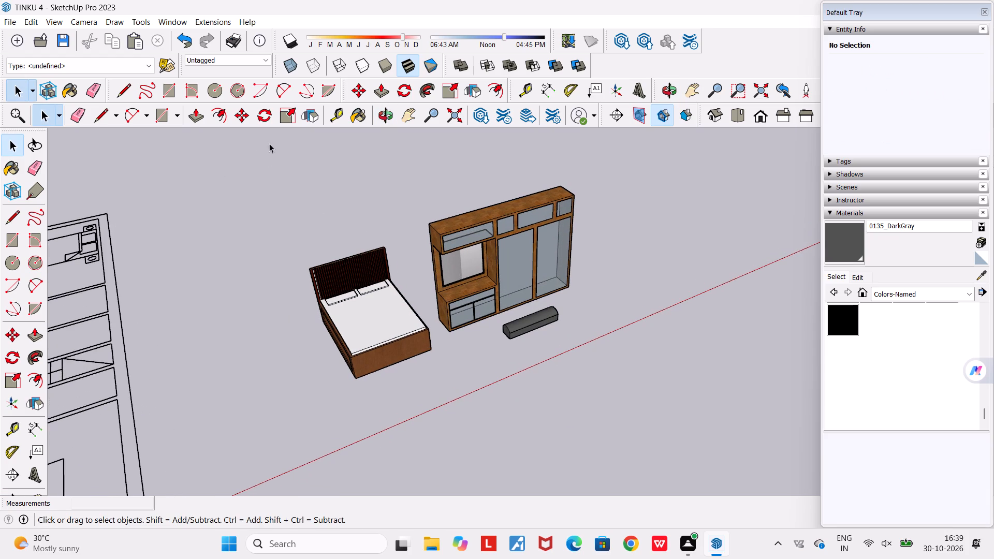
pyautogui.moveTo(269, 143); pyautogui.dragTo(647, 409)
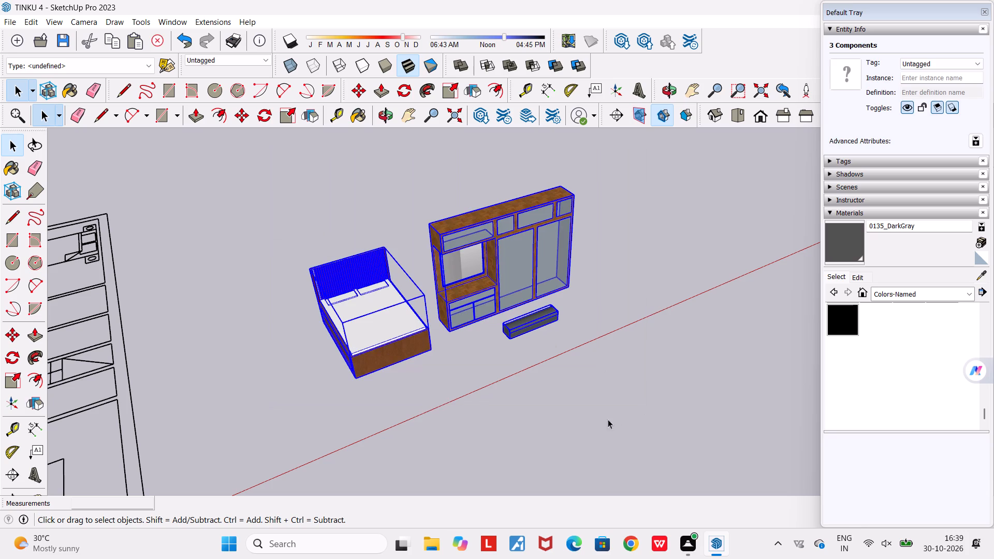
pyautogui.click(596, 422)
pyautogui.scroll(-2, 576, 424)
pyautogui.scroll(3, 576, 424)
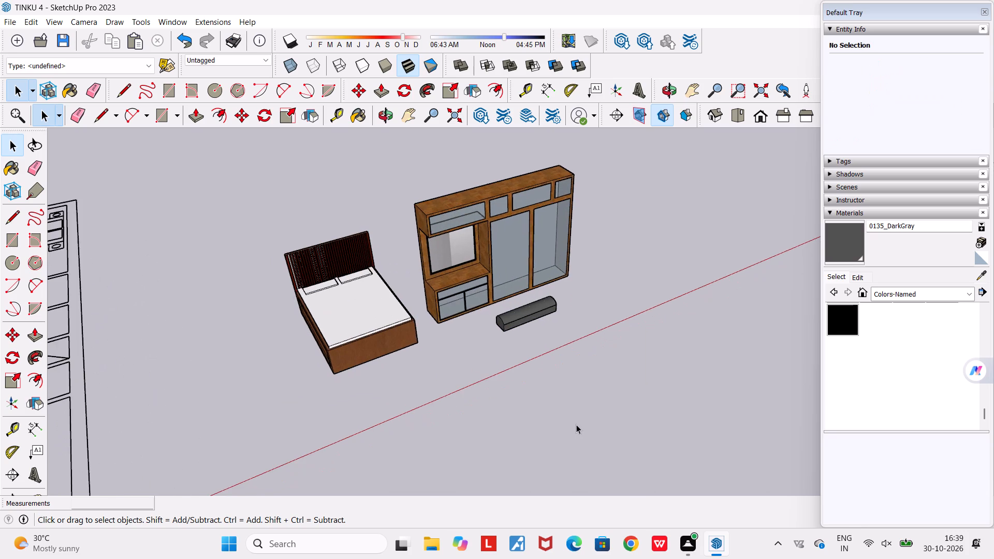
pyautogui.scroll(-2, 576, 424)
pyautogui.moveTo(275, 152); pyautogui.dragTo(290, 187)
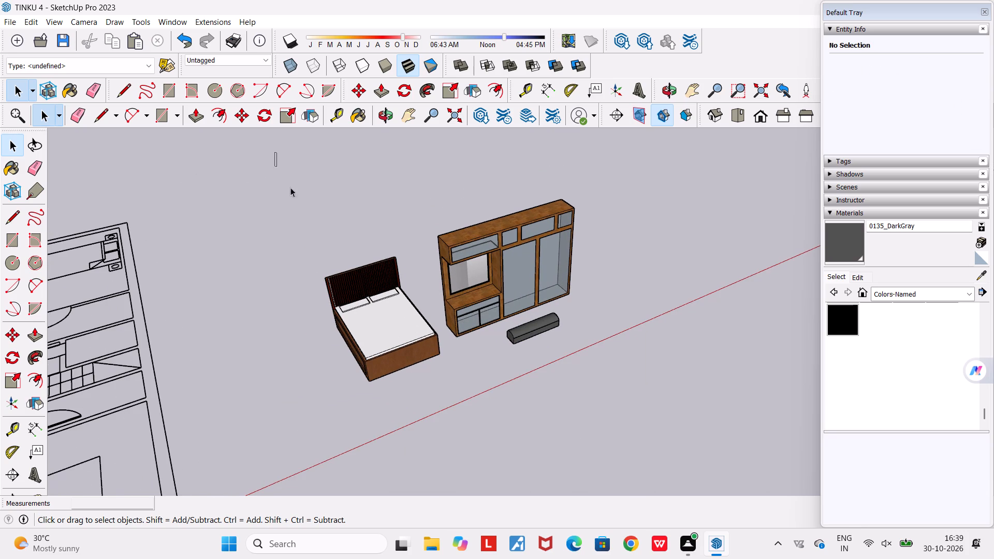
pyautogui.moveTo(290, 187); pyautogui.dragTo(652, 456)
pyautogui.click(531, 437)
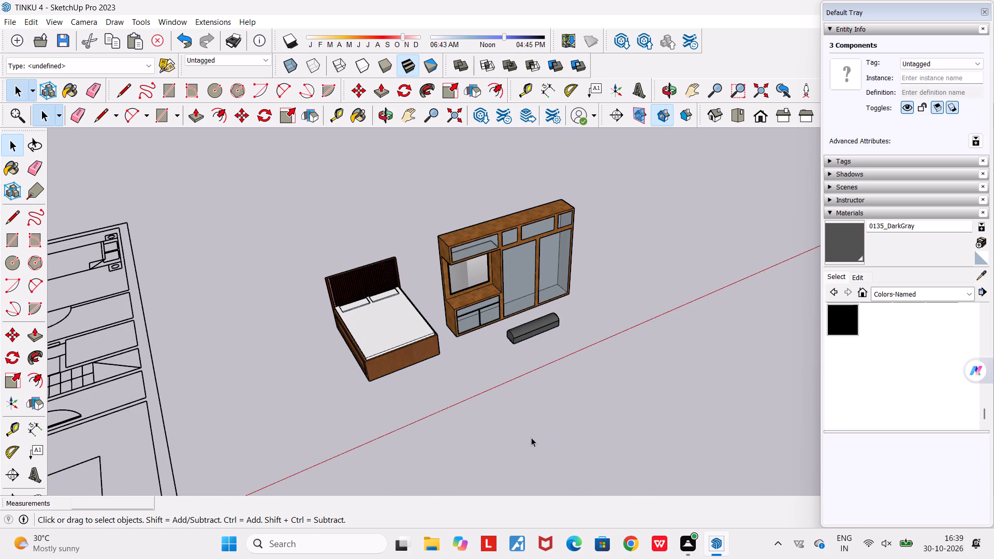
# Highlight the three furniture pieces as a group two more times from slightly farther away, deselecting them each time.
pyautogui.scroll(2, 519, 354)
pyautogui.scroll(-4, 519, 354)
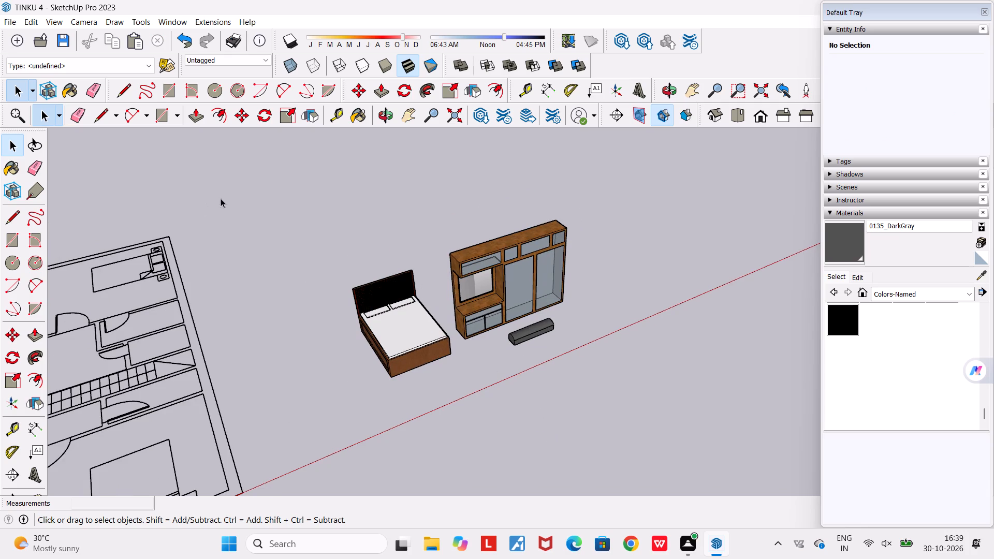
pyautogui.moveTo(297, 161); pyautogui.dragTo(627, 412)
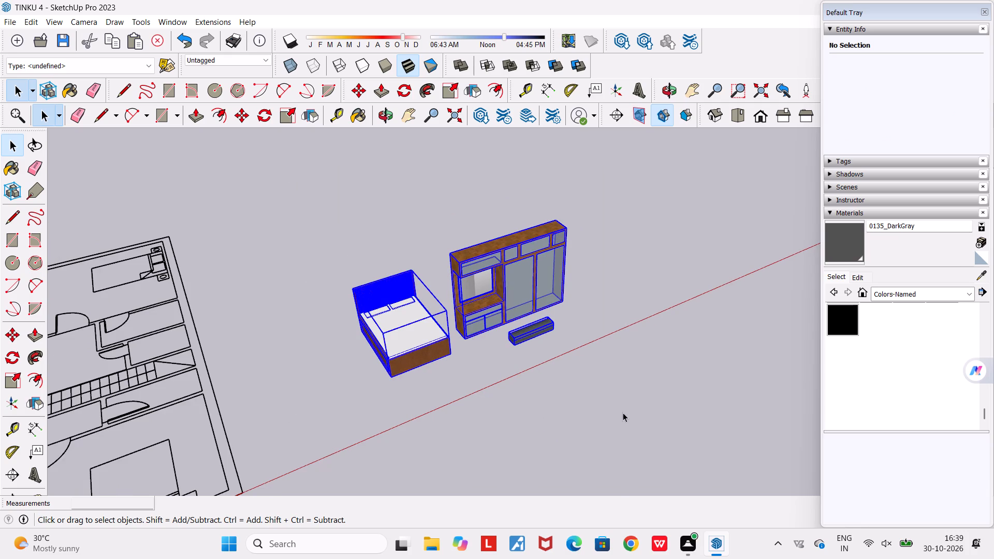
pyautogui.click(560, 415)
pyautogui.moveTo(338, 196); pyautogui.dragTo(330, 204)
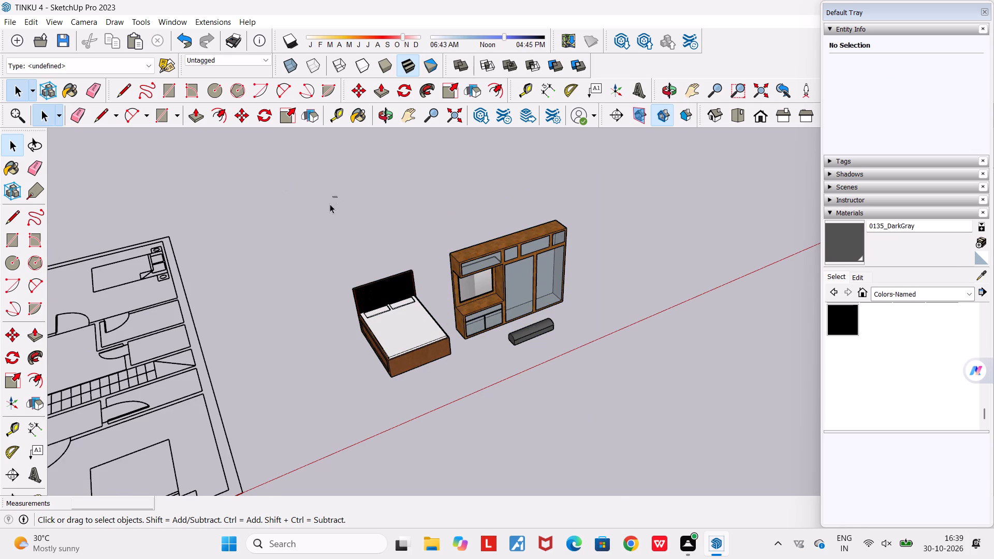
pyautogui.moveTo(330, 204); pyautogui.dragTo(586, 380)
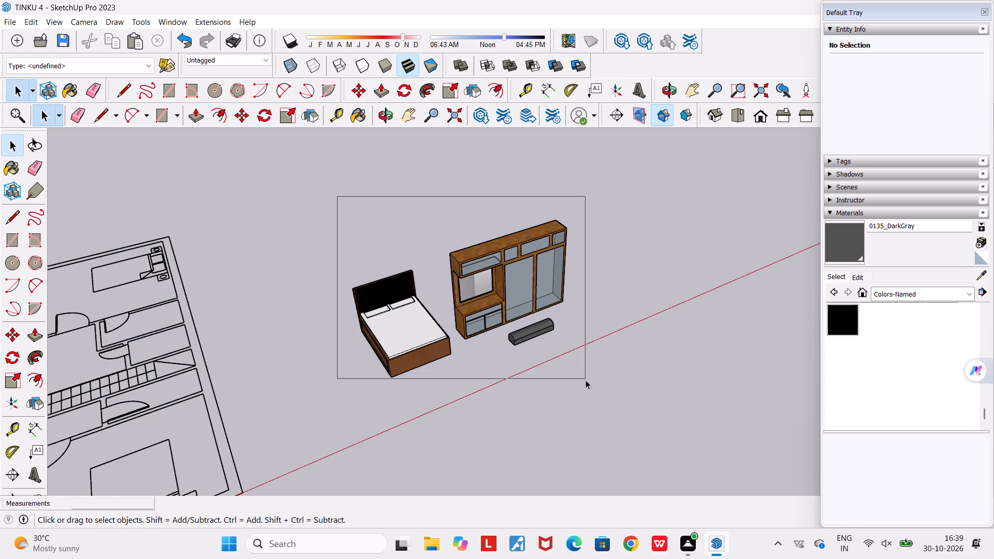
pyautogui.moveTo(586, 380); pyautogui.dragTo(593, 395)
pyautogui.click(585, 395)
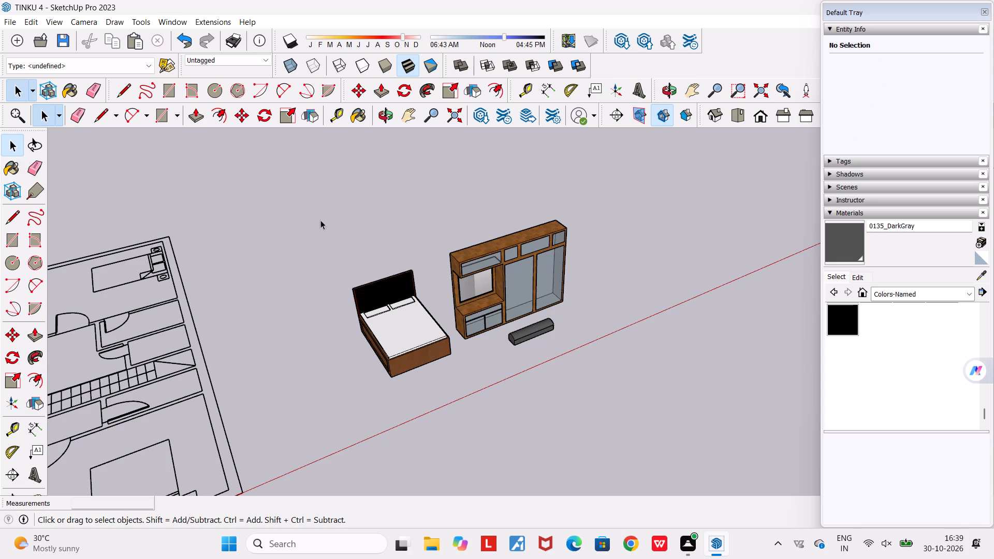
# Examine the bed, wardrobe and bench from low front and raised angles, including their placement beside the floor plan and walled house.
pyautogui.moveTo(345, 221); pyautogui.dragTo(218, 179, button='middle')
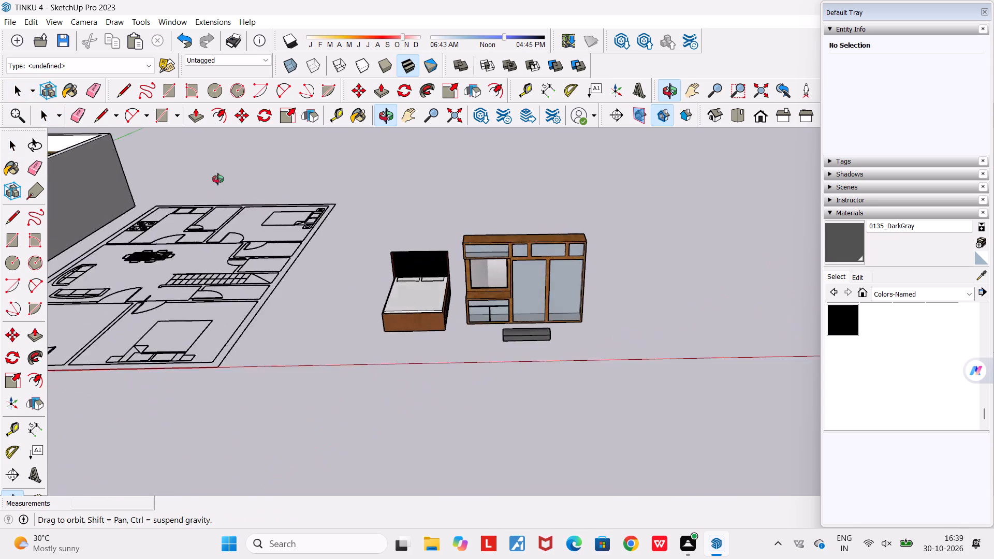
pyautogui.moveTo(218, 179); pyautogui.dragTo(338, 203, button='middle')
pyautogui.scroll(-5, 338, 203)
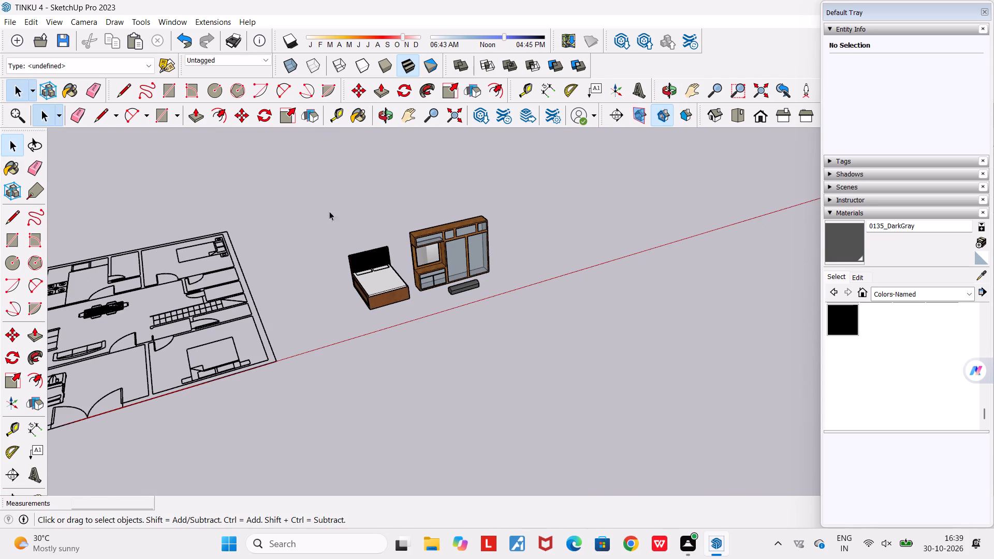
pyautogui.scroll(4, 322, 218)
pyautogui.moveTo(637, 297); pyautogui.dragTo(602, 298, button='middle')
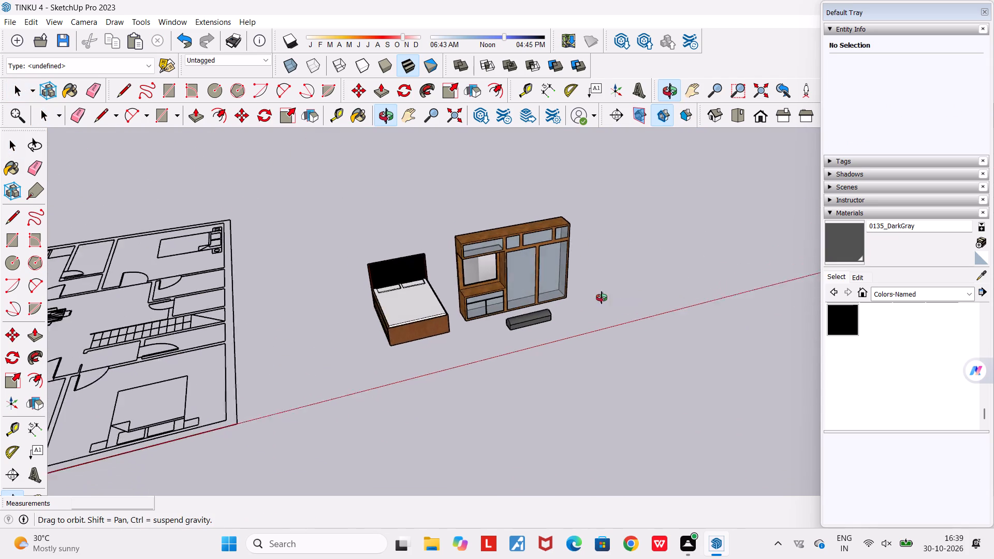
pyautogui.moveTo(602, 298); pyautogui.dragTo(503, 226, button='middle')
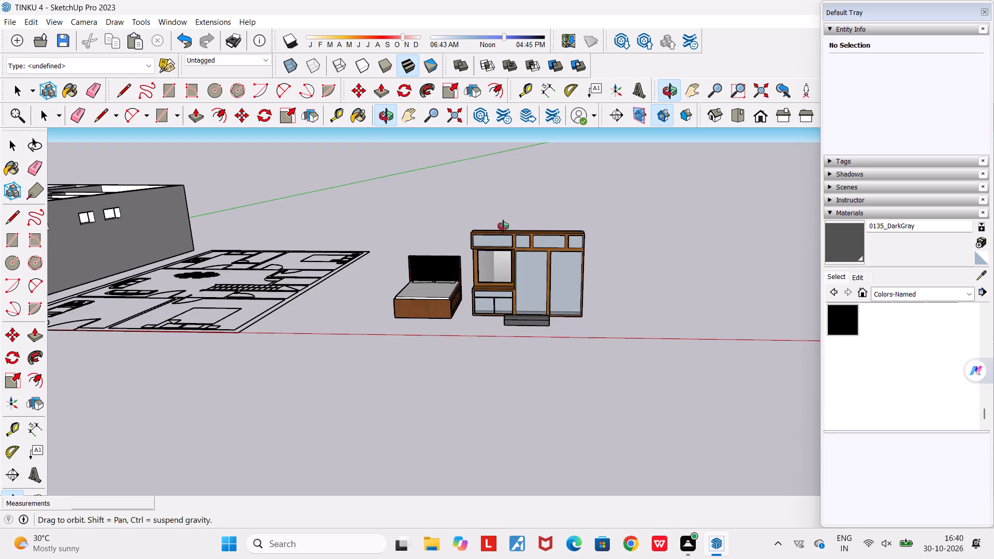
pyautogui.moveTo(503, 226); pyautogui.dragTo(514, 215, button='middle')
pyautogui.scroll(-4, 514, 215)
pyautogui.scroll(10, 514, 215)
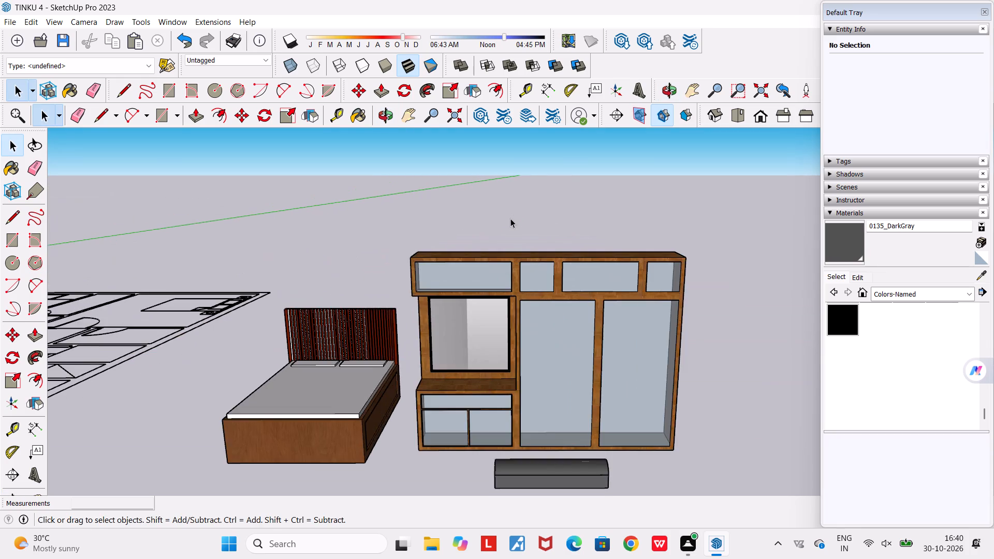
pyautogui.scroll(-4, 510, 218)
pyautogui.moveTo(510, 218); pyautogui.dragTo(508, 271, button='middle')
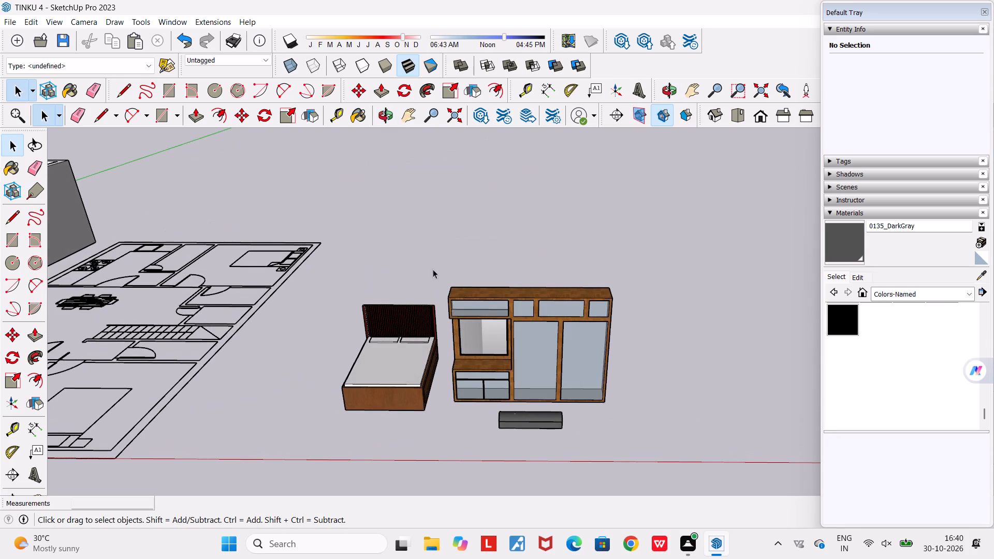
# Select the bed, wardrobe and bench together from the raised front view, and clear the selection.
pyautogui.moveTo(342, 260); pyautogui.dragTo(578, 417)
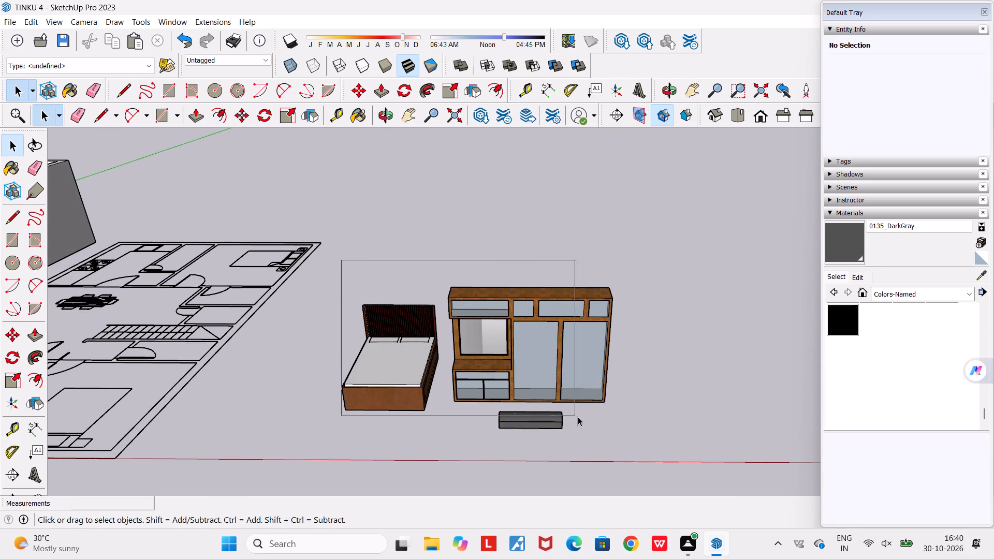
pyautogui.moveTo(578, 417); pyautogui.dragTo(619, 438)
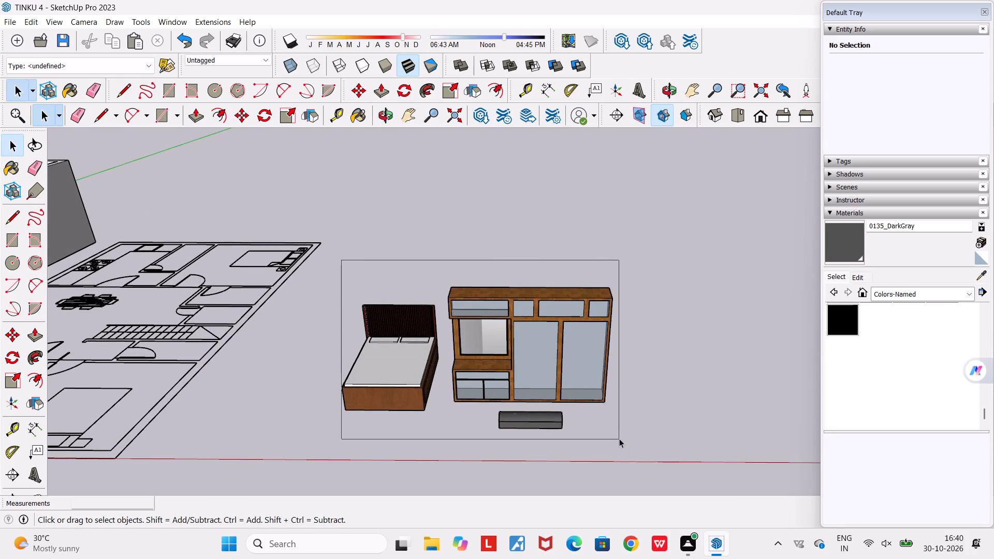
pyautogui.moveTo(619, 438); pyautogui.dragTo(619, 438)
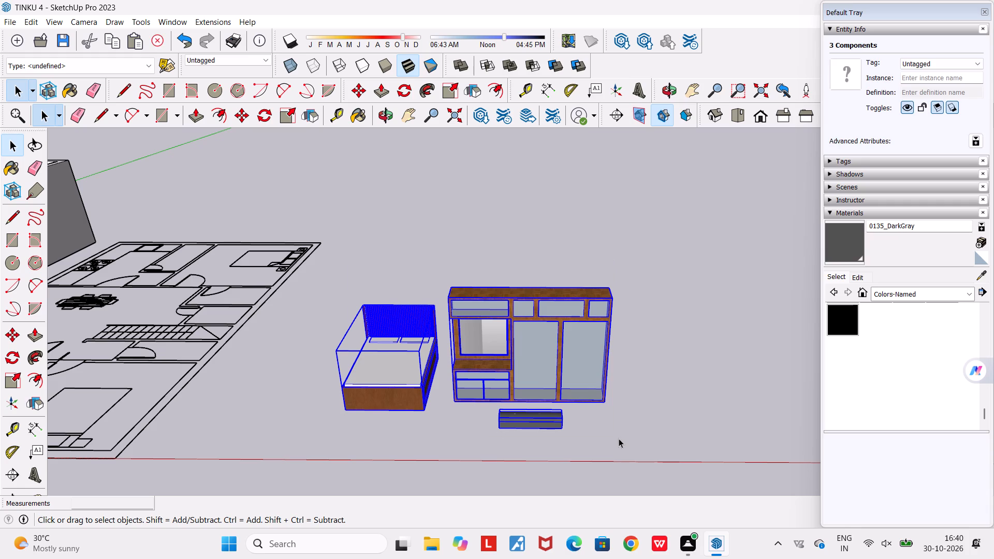
pyautogui.press('space')
pyautogui.click(619, 438)
# Highlight all three bedroom furniture pieces together again from a slightly turned view, and deselect them.
pyautogui.moveTo(617, 438); pyautogui.dragTo(607, 434, button='middle')
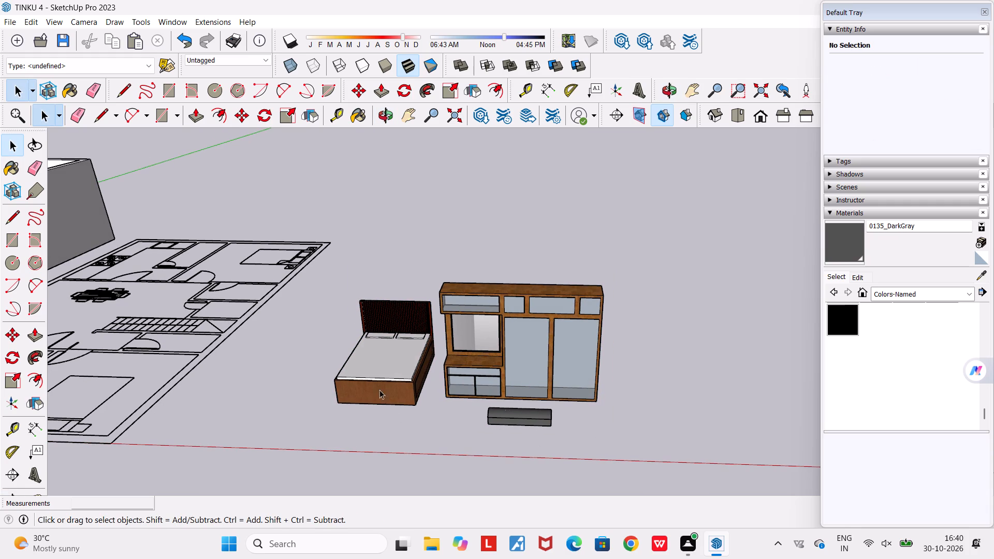
pyautogui.moveTo(352, 291); pyautogui.dragTo(390, 289, button='middle')
pyautogui.moveTo(339, 229); pyautogui.dragTo(655, 429)
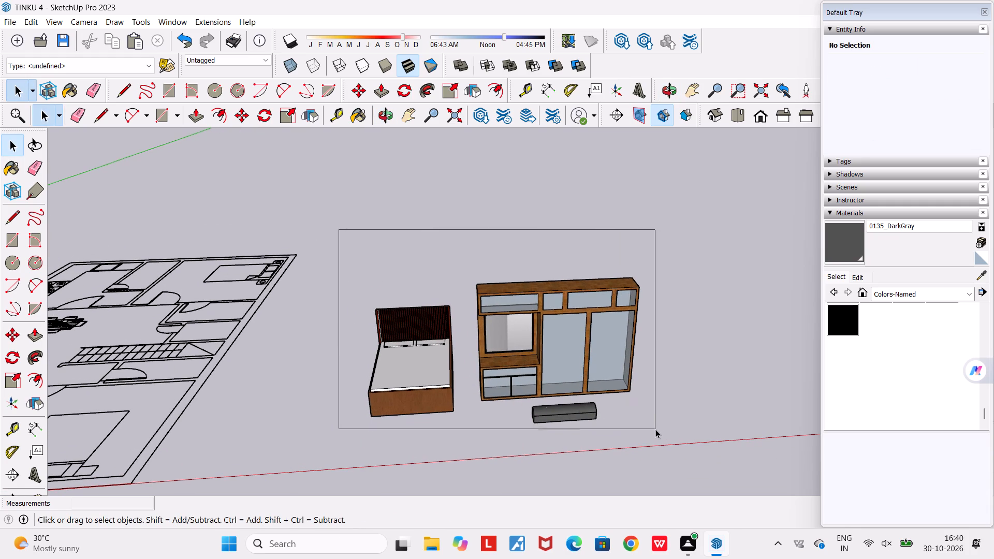
pyautogui.moveTo(655, 429); pyautogui.dragTo(656, 429)
pyautogui.moveTo(656, 429); pyautogui.dragTo(630, 432, button='middle')
pyautogui.click(630, 433)
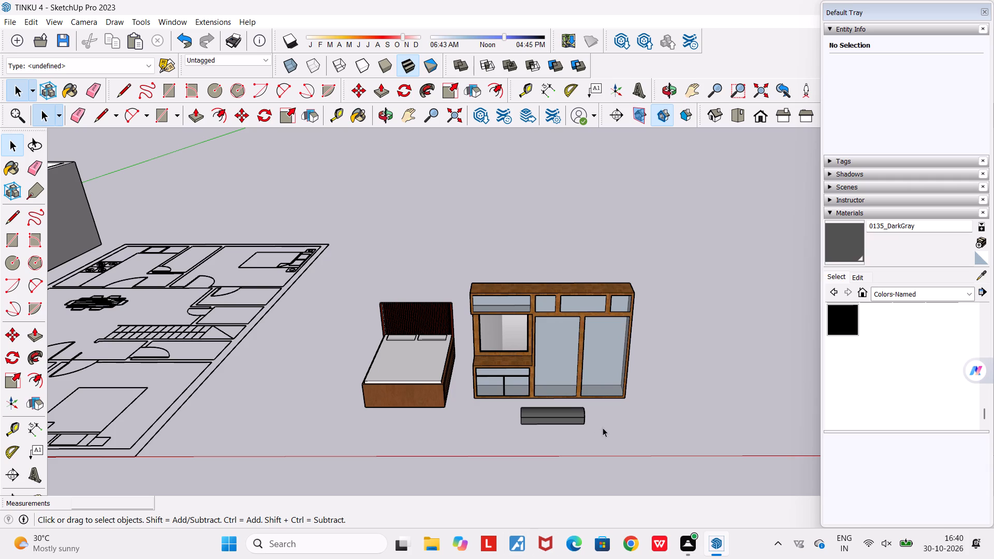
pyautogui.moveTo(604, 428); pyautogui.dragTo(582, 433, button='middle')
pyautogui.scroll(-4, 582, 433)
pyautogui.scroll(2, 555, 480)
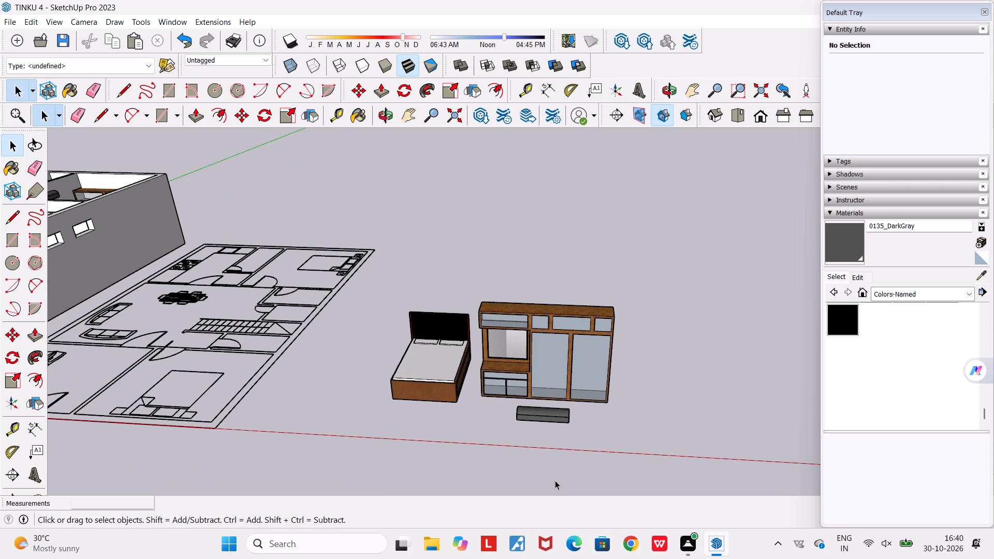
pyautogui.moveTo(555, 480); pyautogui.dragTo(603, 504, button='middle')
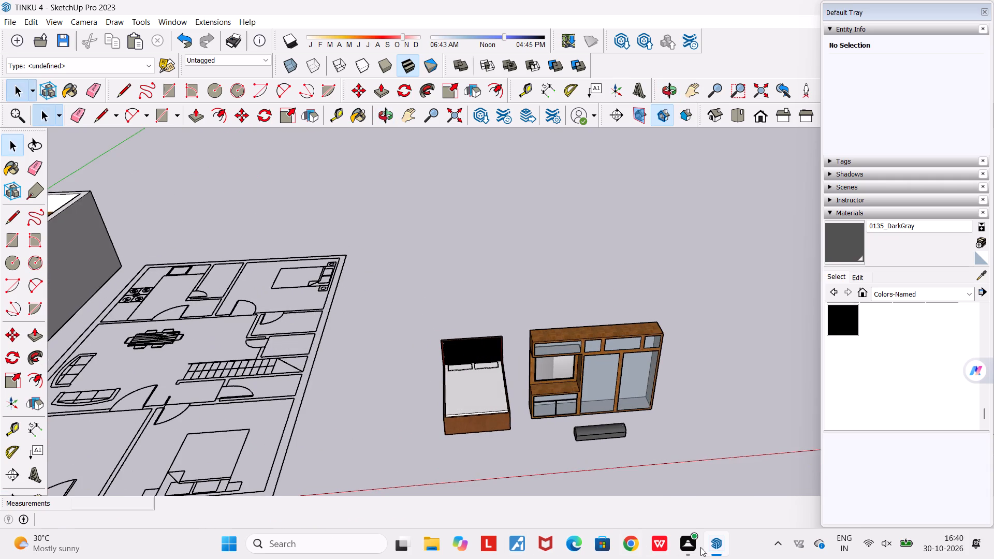
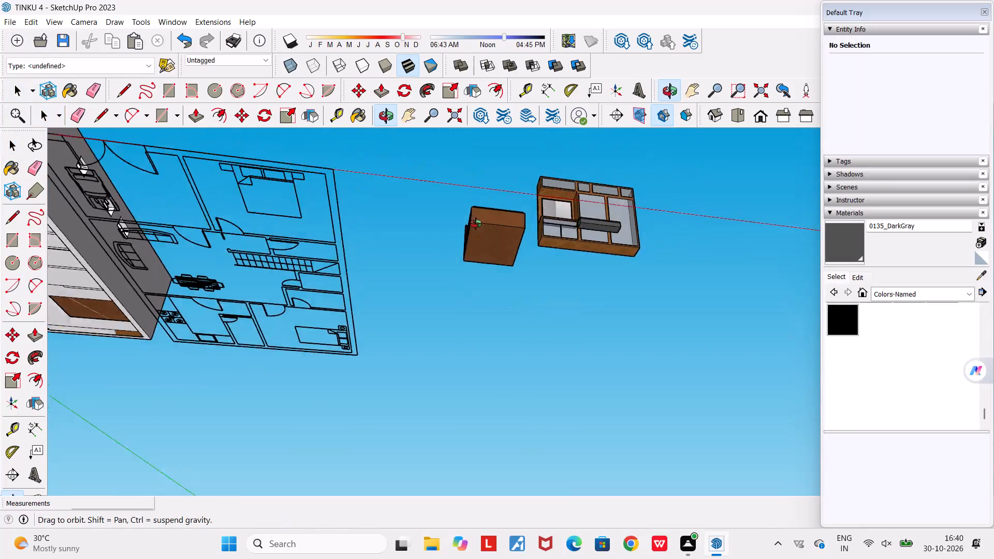
# Select the bed, wardrobe and dark grey bench together beside the floor plan, viewing them from the raised front side.
pyautogui.scroll(-7, 504, 322)
pyautogui.moveTo(550, 357); pyautogui.dragTo(470, 494, button='middle')
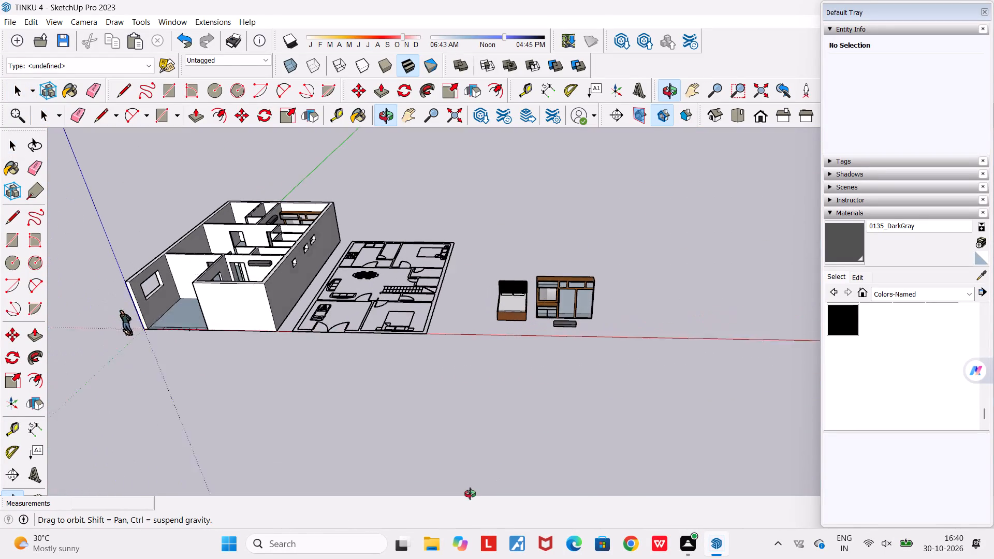
pyautogui.moveTo(470, 494); pyautogui.dragTo(470, 494, button='middle')
pyautogui.scroll(5, 622, 302)
pyautogui.moveTo(596, 357); pyautogui.dragTo(622, 423, button='middle')
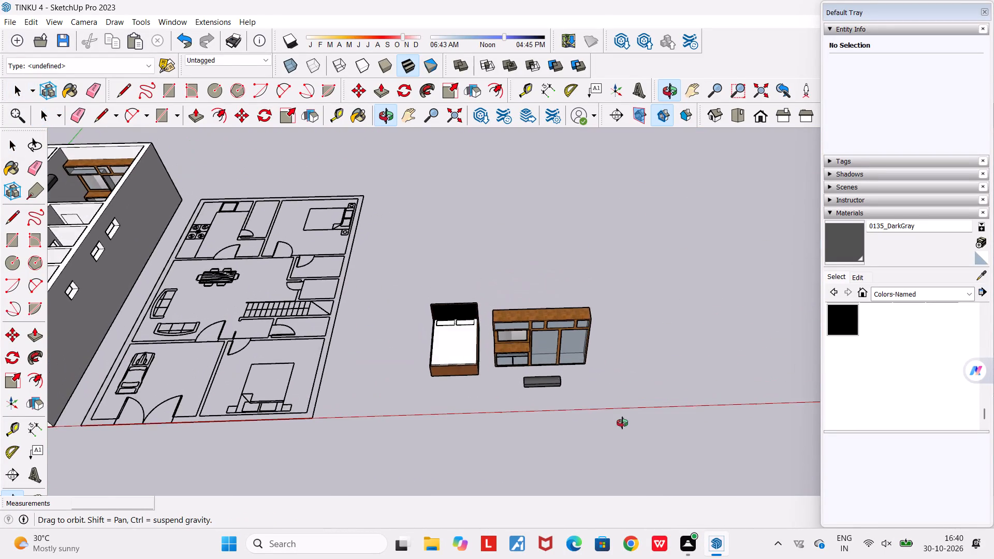
pyautogui.moveTo(622, 423); pyautogui.dragTo(622, 423, button='middle')
pyautogui.scroll(3, 598, 408)
pyautogui.moveTo(342, 205); pyautogui.dragTo(521, 356)
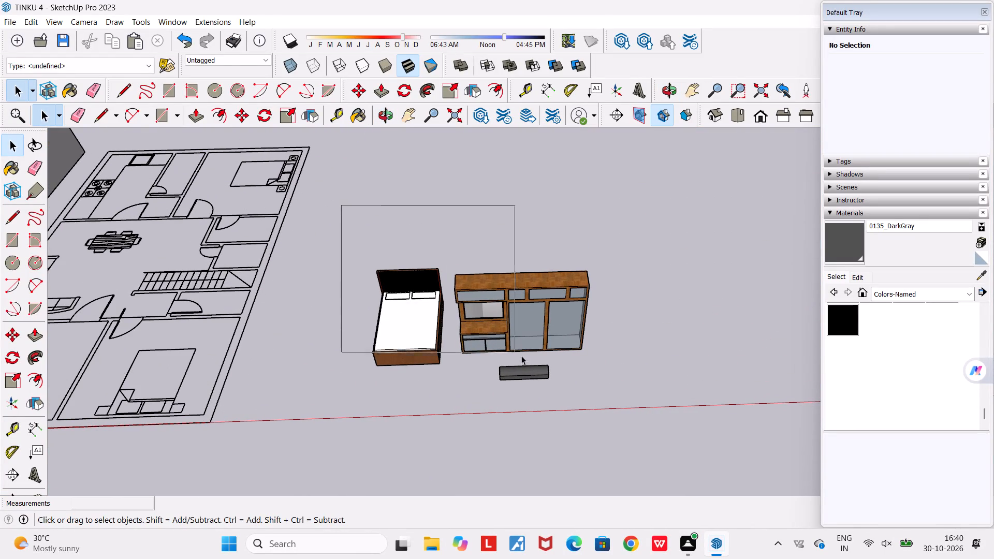
pyautogui.moveTo(521, 356); pyautogui.dragTo(613, 390)
pyautogui.click(612, 390)
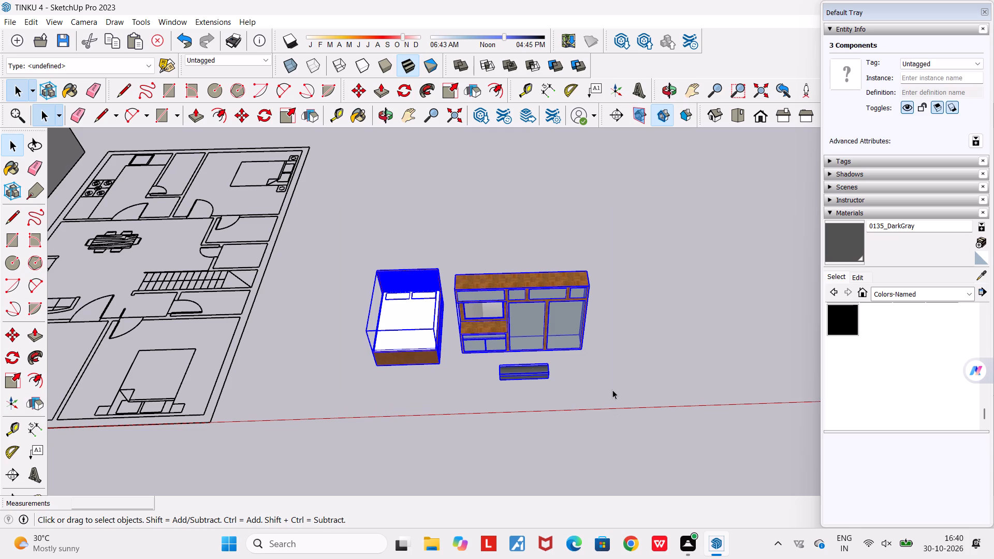
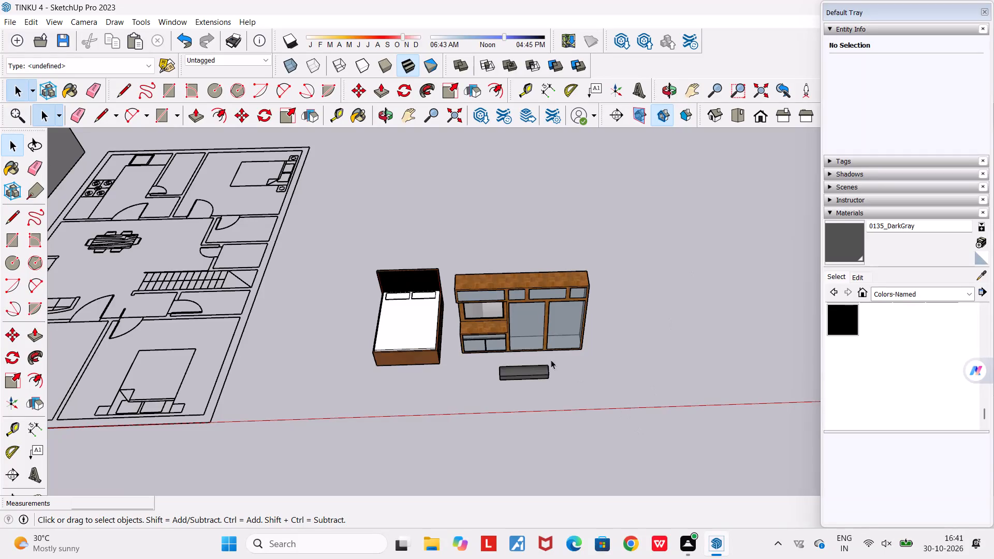
# Highlight the bed, wardrobe and dark grey bench as one selection beside the floor plan, and clear the selection.
pyautogui.scroll(3, 520, 360)
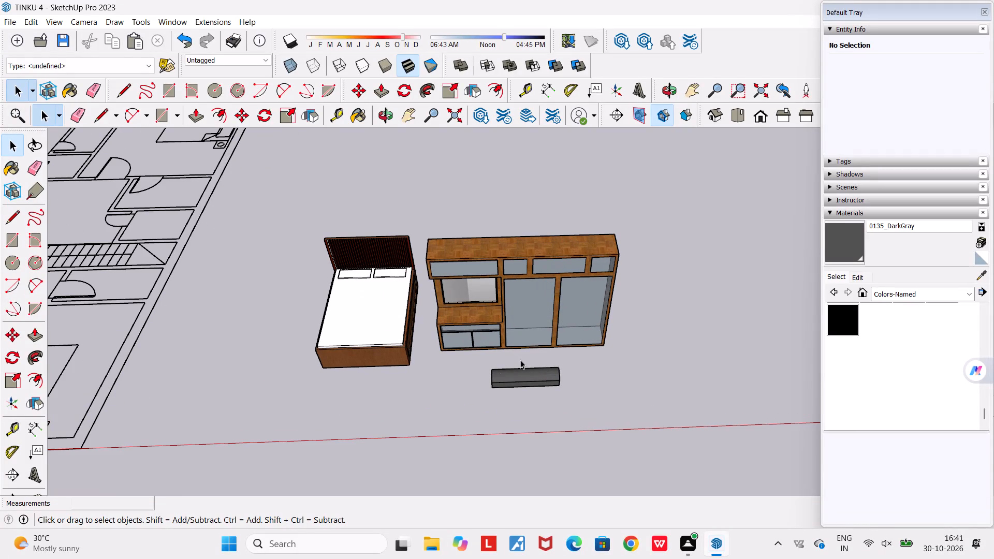
pyautogui.scroll(-3, 520, 360)
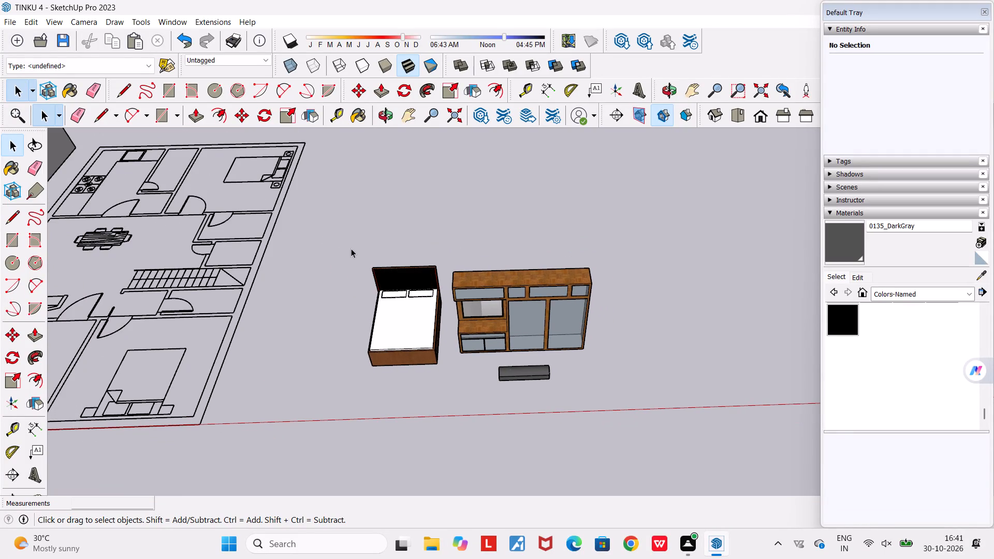
pyautogui.moveTo(350, 237); pyautogui.dragTo(608, 393)
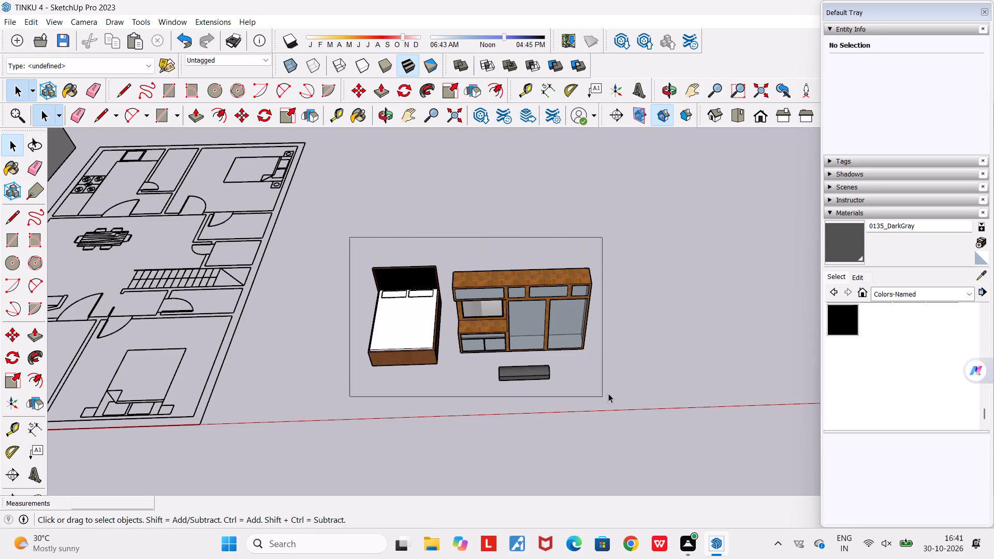
pyautogui.moveTo(608, 393); pyautogui.dragTo(608, 388)
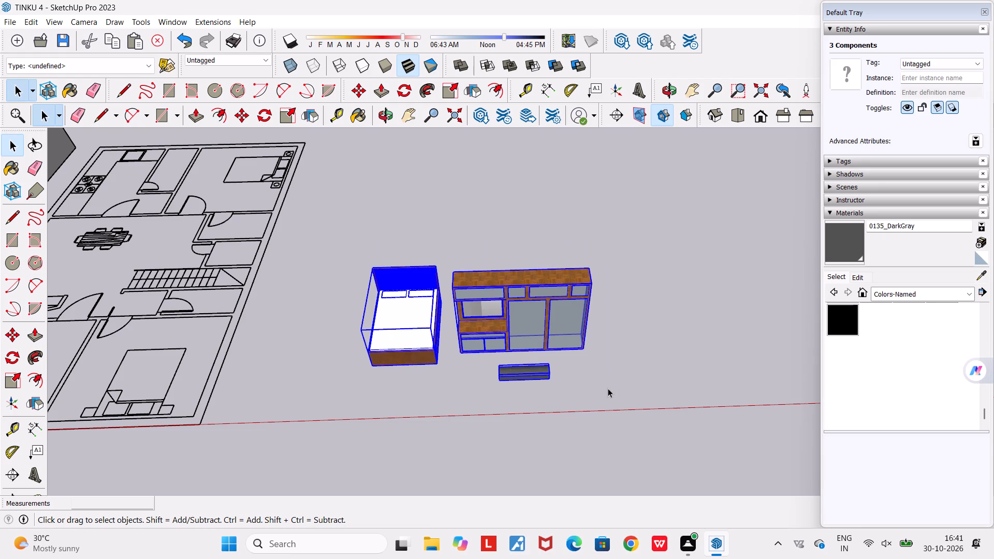
pyautogui.press('space')
pyautogui.click(604, 365)
# Examine the bed, wardrobe and dark grey bench from slightly different raised front angles, both close up and beside the floor plan.
pyautogui.moveTo(593, 360); pyautogui.dragTo(577, 350, button='middle')
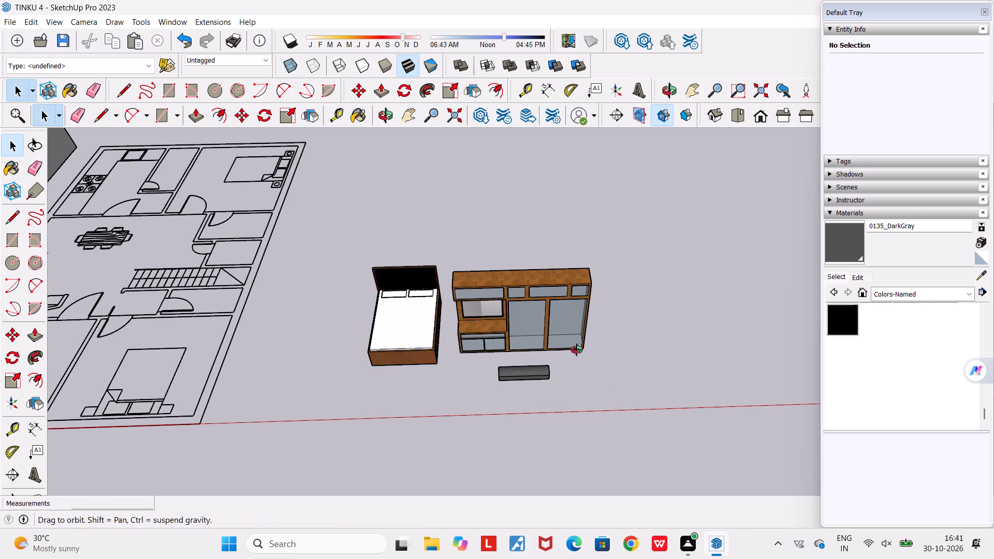
pyautogui.moveTo(577, 350); pyautogui.dragTo(575, 348, button='middle')
pyautogui.scroll(-4, 575, 348)
pyautogui.scroll(4, 575, 348)
pyautogui.moveTo(588, 368); pyautogui.dragTo(595, 372, button='middle')
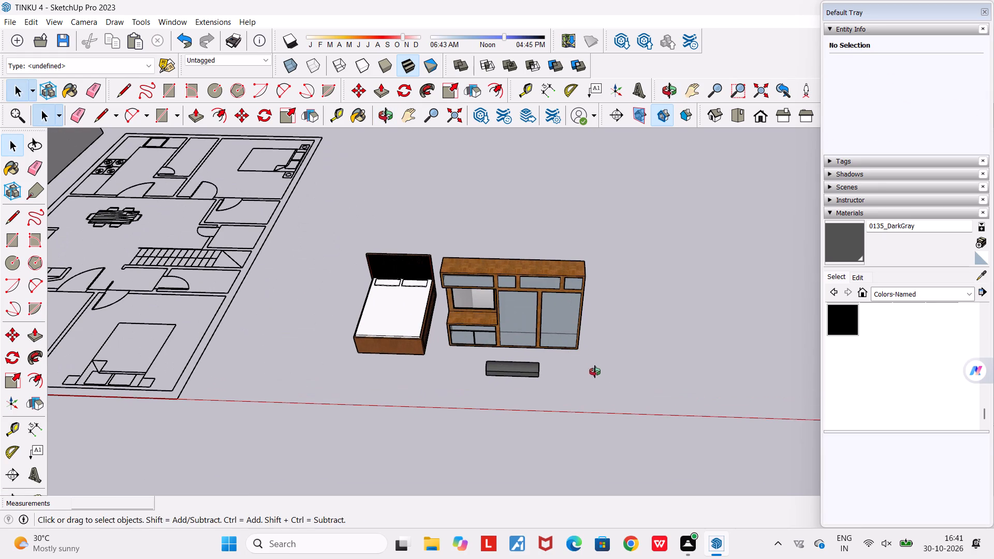
pyautogui.moveTo(595, 372); pyautogui.dragTo(595, 373, button='middle')
pyautogui.scroll(2, 568, 375)
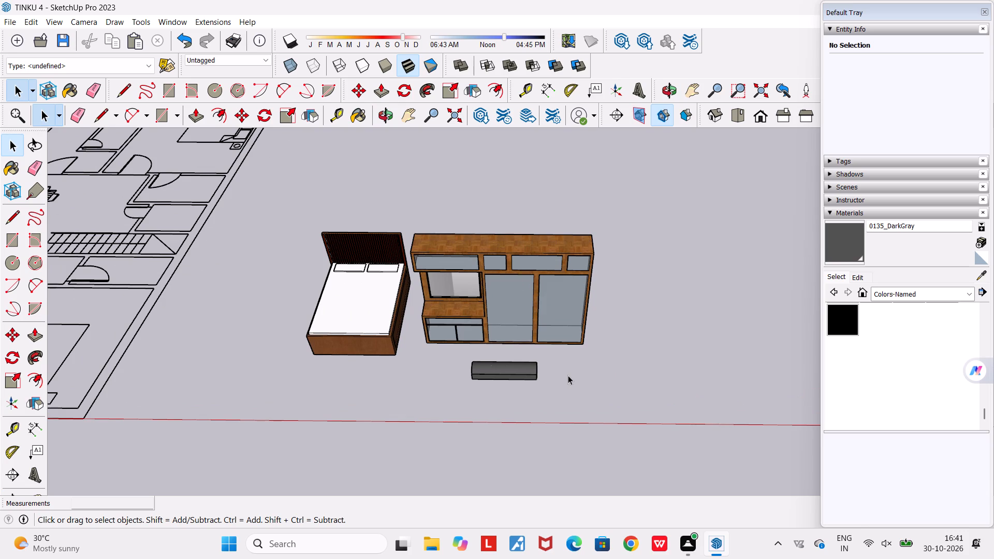
pyautogui.scroll(-3, 572, 390)
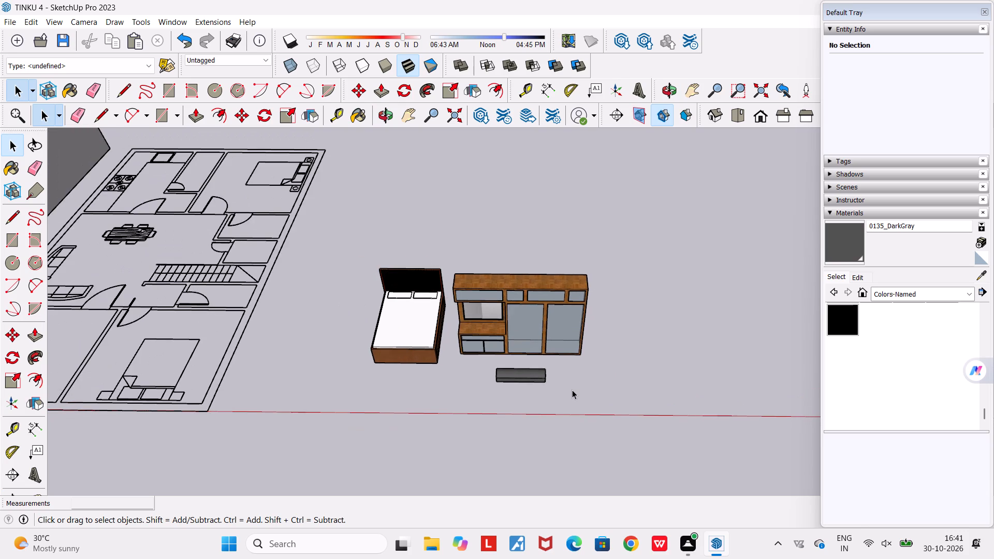
pyautogui.scroll(3, 559, 389)
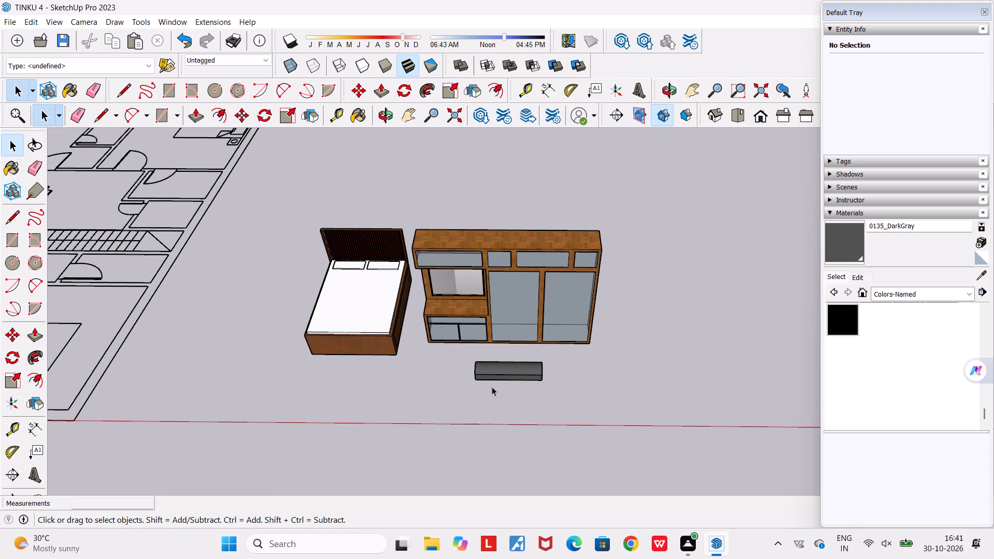
pyautogui.moveTo(492, 403); pyautogui.dragTo(476, 440, button='middle')
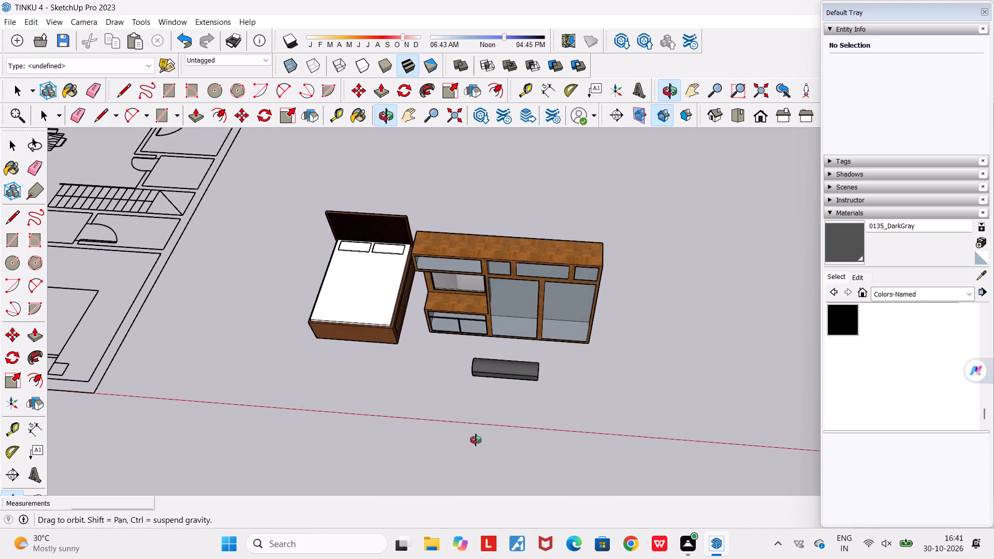
pyautogui.moveTo(476, 440); pyautogui.dragTo(520, 413, button='middle')
pyautogui.scroll(-4, 520, 413)
pyautogui.moveTo(486, 398); pyautogui.dragTo(465, 400, button='middle')
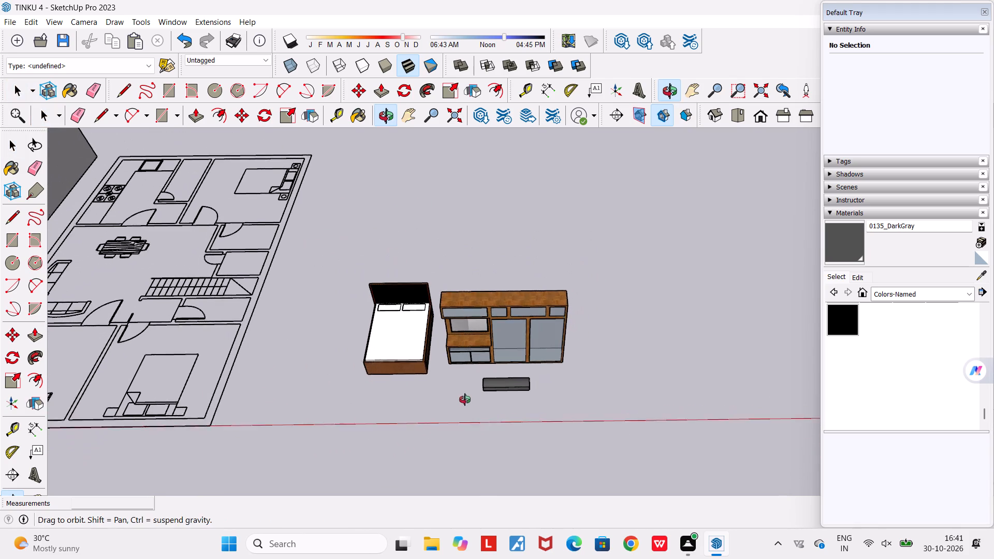
pyautogui.moveTo(465, 400); pyautogui.dragTo(463, 399, button='middle')
pyautogui.scroll(3, 462, 399)
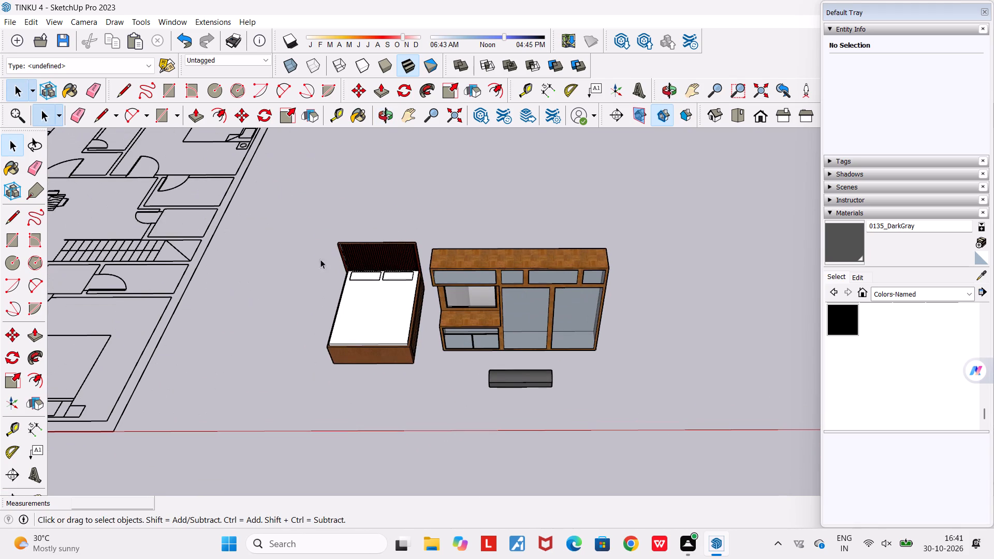
# Highlight the bed, wardrobe and dark grey bench together again, and clear the selection.
pyautogui.moveTo(300, 157); pyautogui.dragTo(627, 400)
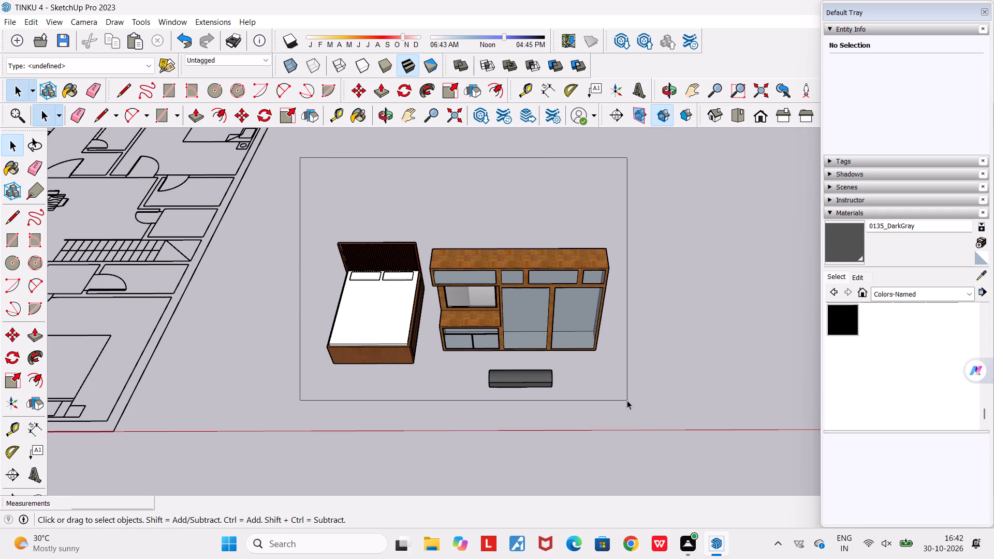
pyautogui.moveTo(627, 400); pyautogui.dragTo(615, 392)
pyautogui.click(591, 378)
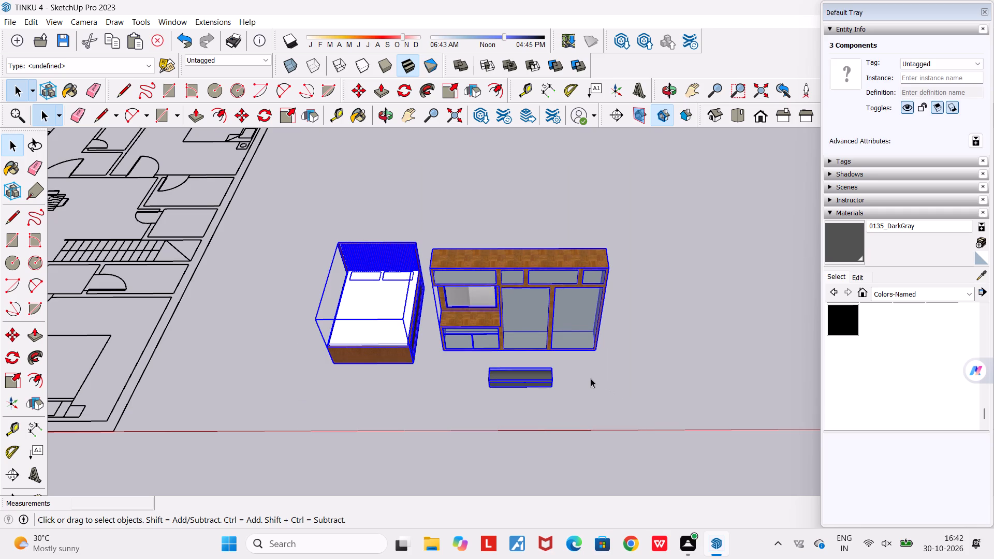
# Inspect the furniture set close up and from farther back, with the floor plan and walled house in view.
pyautogui.moveTo(591, 378); pyautogui.dragTo(586, 376, button='middle')
pyautogui.scroll(-4, 586, 376)
pyautogui.scroll(3, 586, 376)
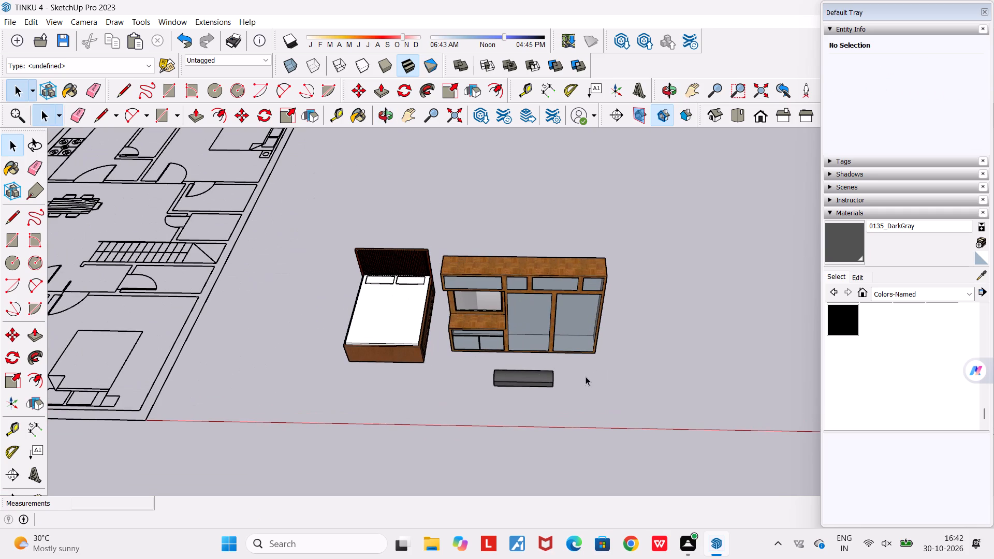
pyautogui.scroll(-2, 586, 376)
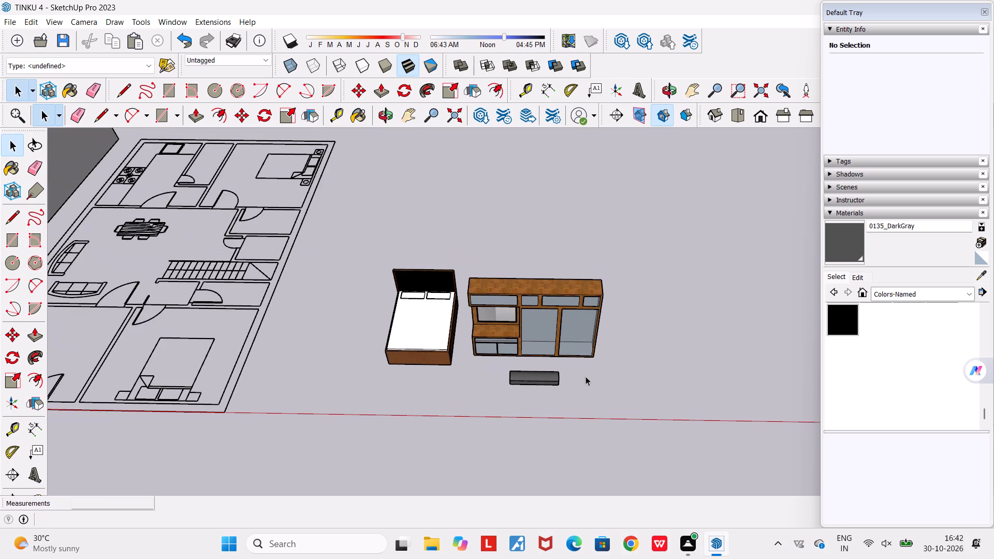
pyautogui.scroll(3, 586, 376)
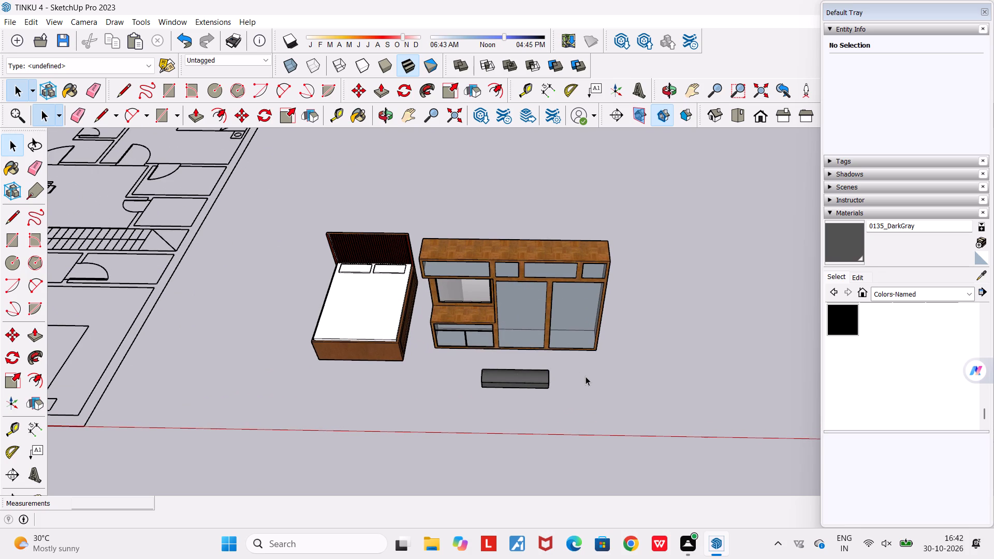
pyautogui.scroll(-4, 586, 376)
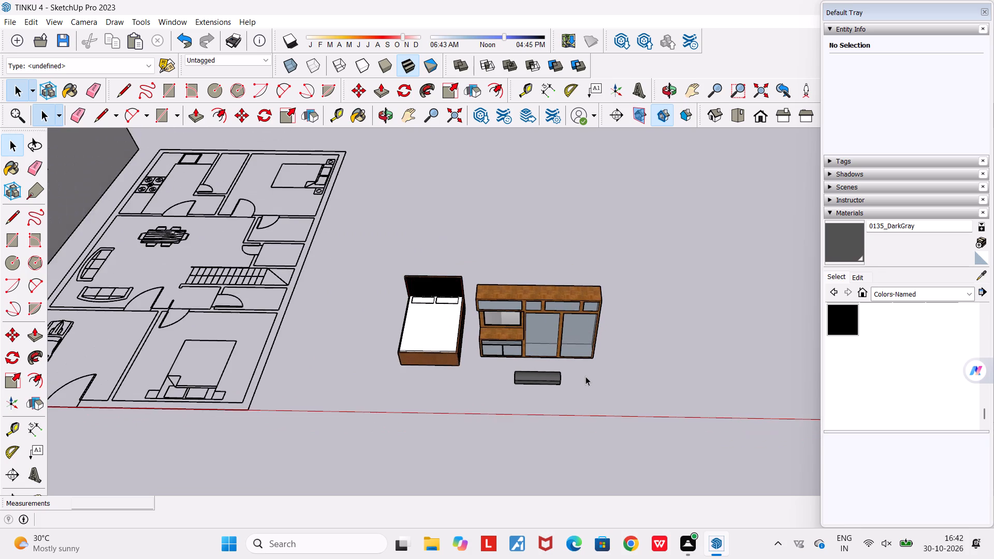
pyautogui.scroll(4, 586, 376)
pyautogui.scroll(-4, 586, 376)
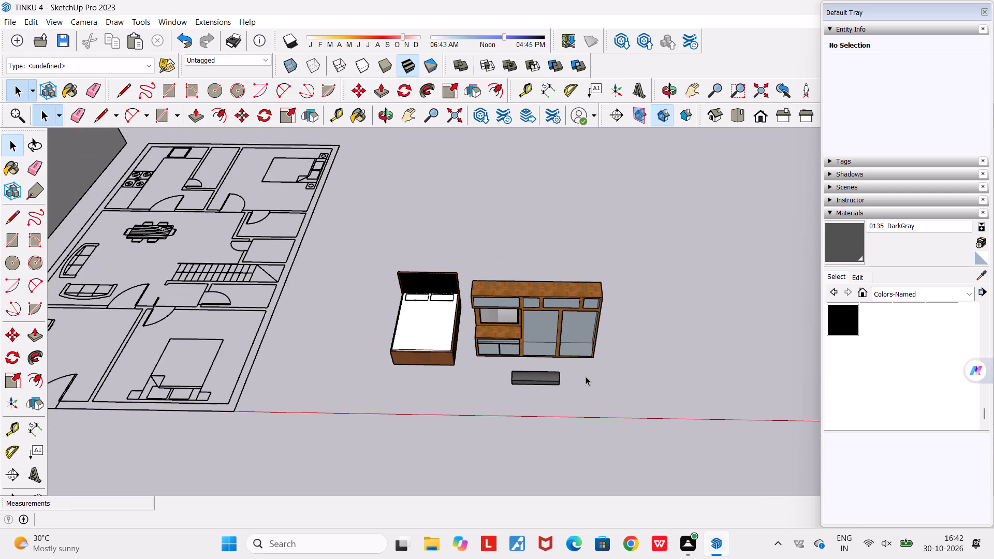
pyautogui.scroll(-3, 586, 376)
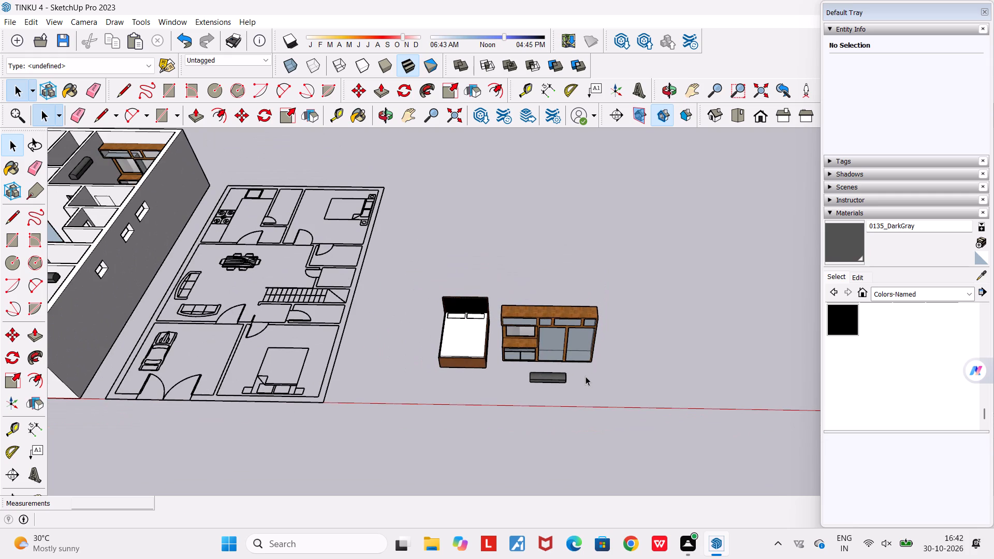
# Examine the bed, wardrobe and dark grey bench from angled side and raised front views beside the floor plan.
pyautogui.moveTo(586, 376); pyautogui.dragTo(666, 356, button='middle')
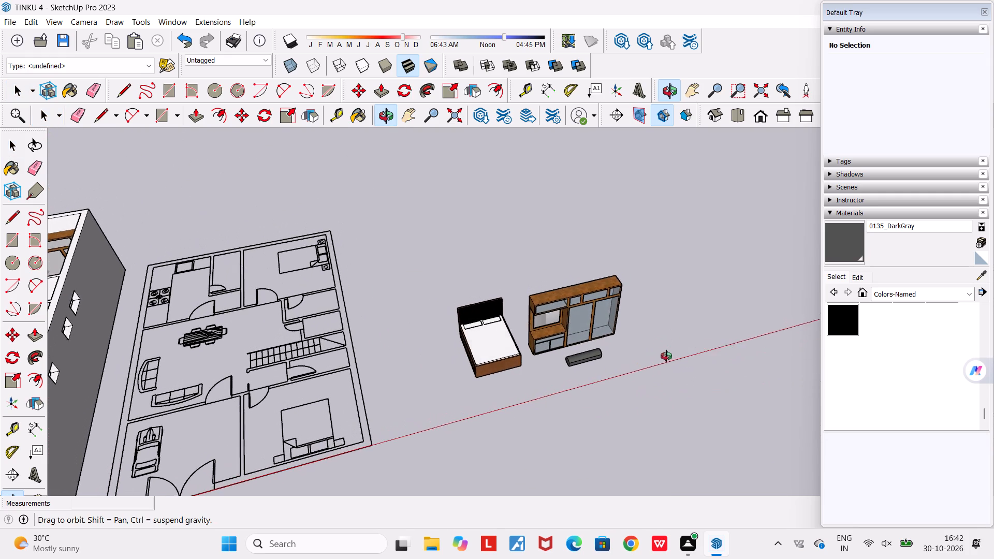
pyautogui.moveTo(666, 356); pyautogui.dragTo(664, 357, button='middle')
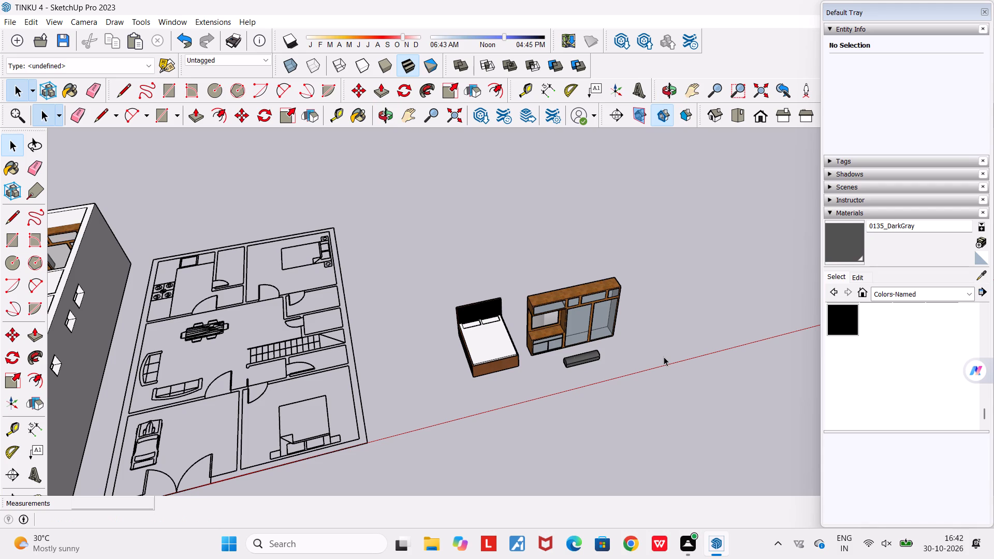
pyautogui.moveTo(664, 357); pyautogui.dragTo(587, 356, button='middle')
pyautogui.scroll(-1, 587, 356)
pyautogui.scroll(5, 554, 378)
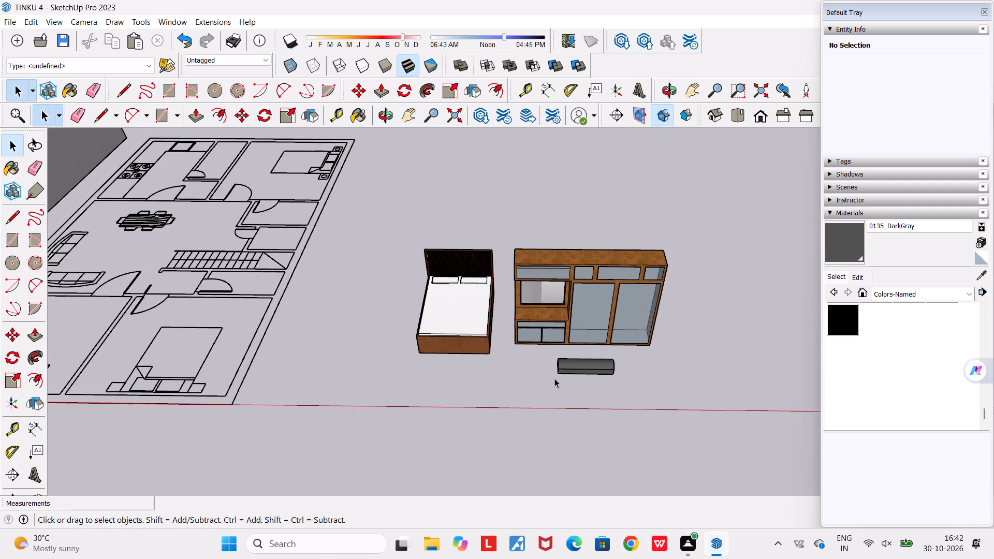
pyautogui.scroll(-2, 554, 378)
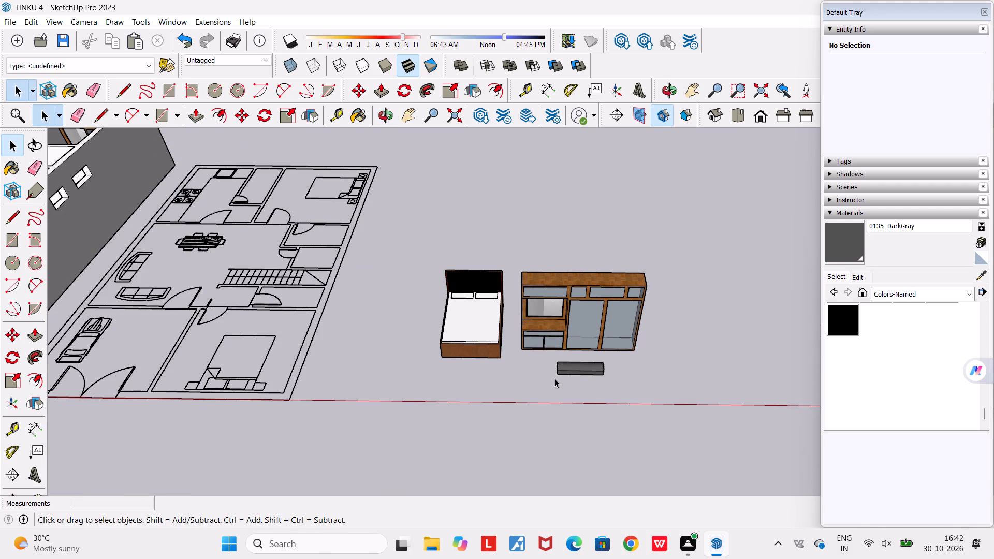
pyautogui.scroll(2, 554, 378)
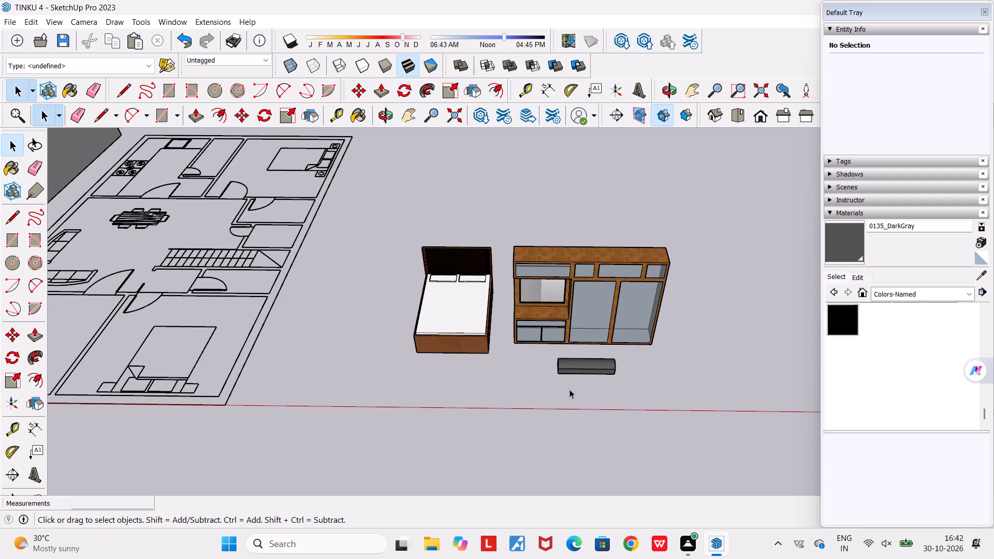
pyautogui.scroll(-5, 569, 389)
pyautogui.scroll(4, 569, 389)
pyautogui.moveTo(569, 389); pyautogui.dragTo(536, 389, button='middle')
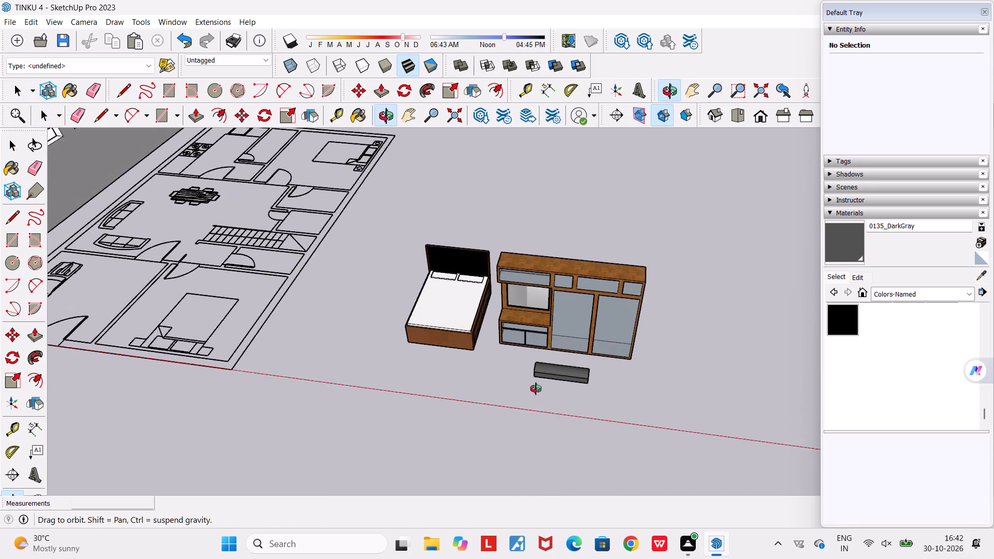
pyautogui.moveTo(536, 389); pyautogui.dragTo(565, 406, button='middle')
pyautogui.scroll(-3, 565, 406)
pyautogui.scroll(4, 565, 406)
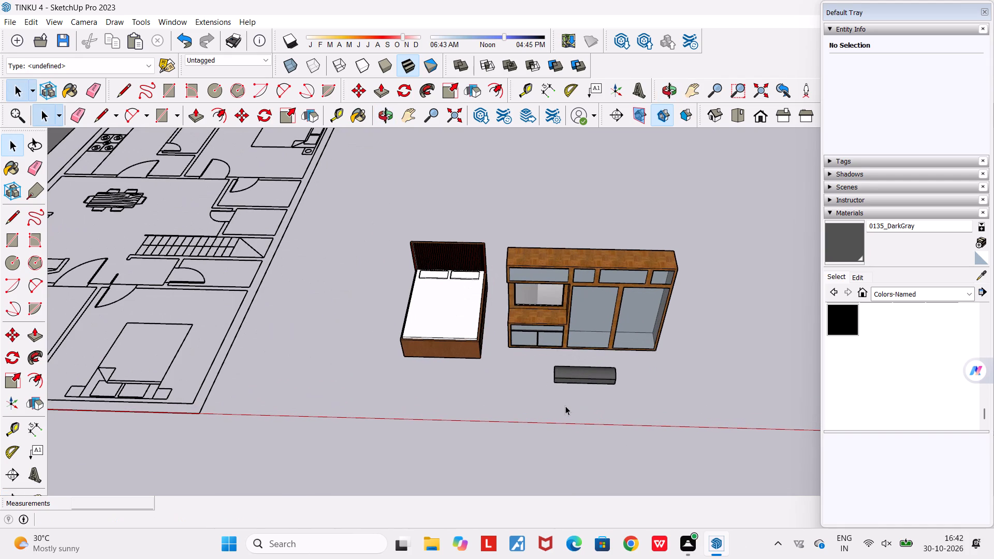
pyautogui.scroll(-3, 565, 406)
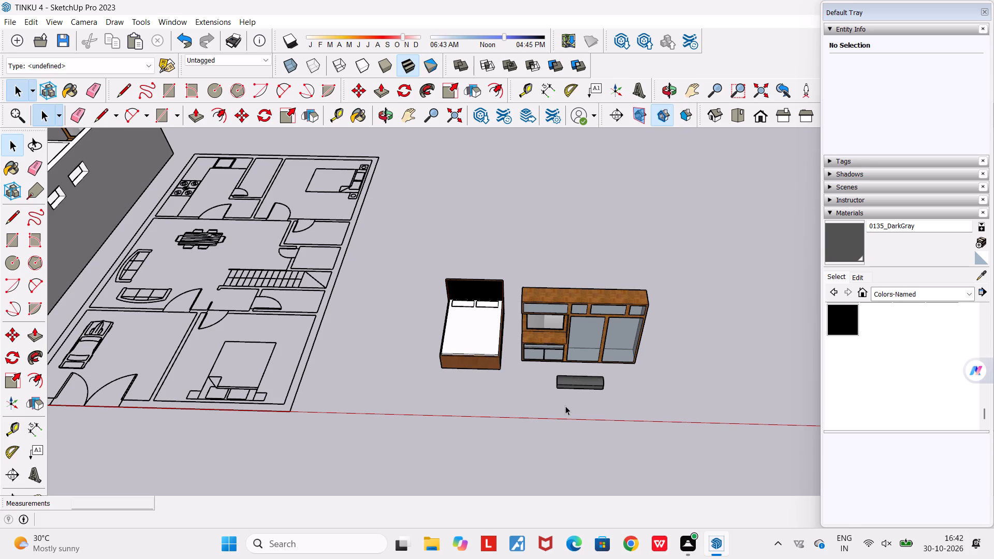
pyautogui.scroll(-3, 461, 410)
pyautogui.scroll(4, 503, 367)
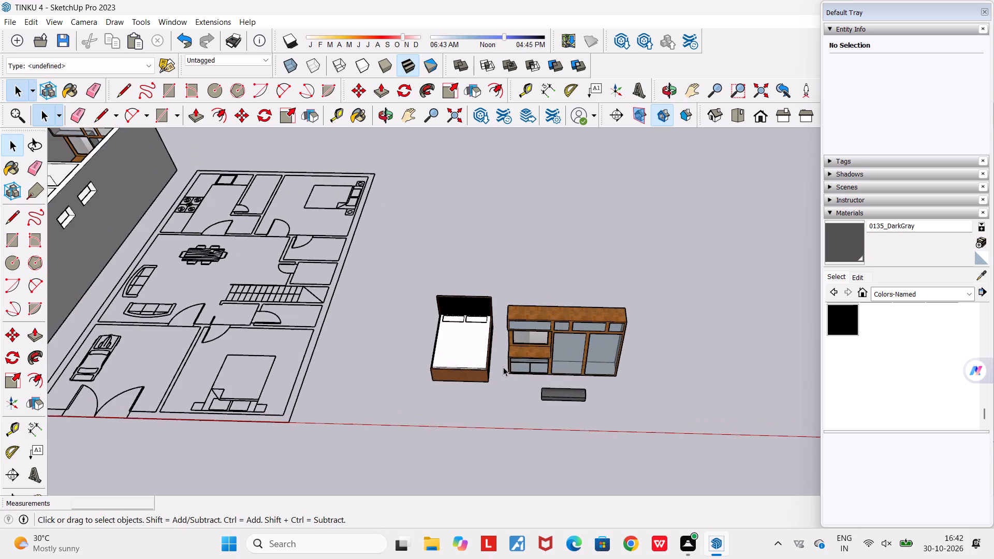
pyautogui.scroll(2, 485, 392)
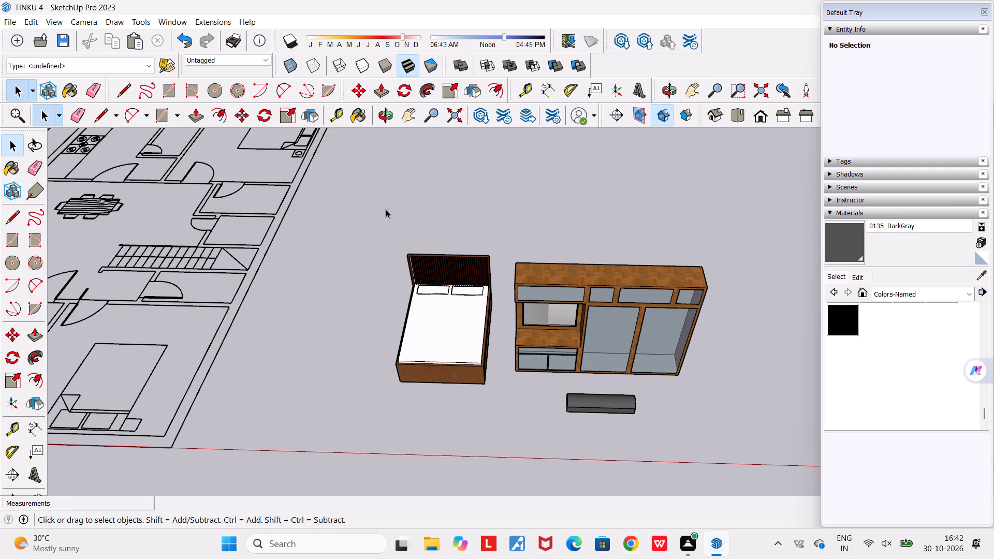
# Highlight the bed, wardrobe and dark grey bench together from the front, and clear the selection.
pyautogui.moveTo(382, 208); pyautogui.dragTo(708, 423)
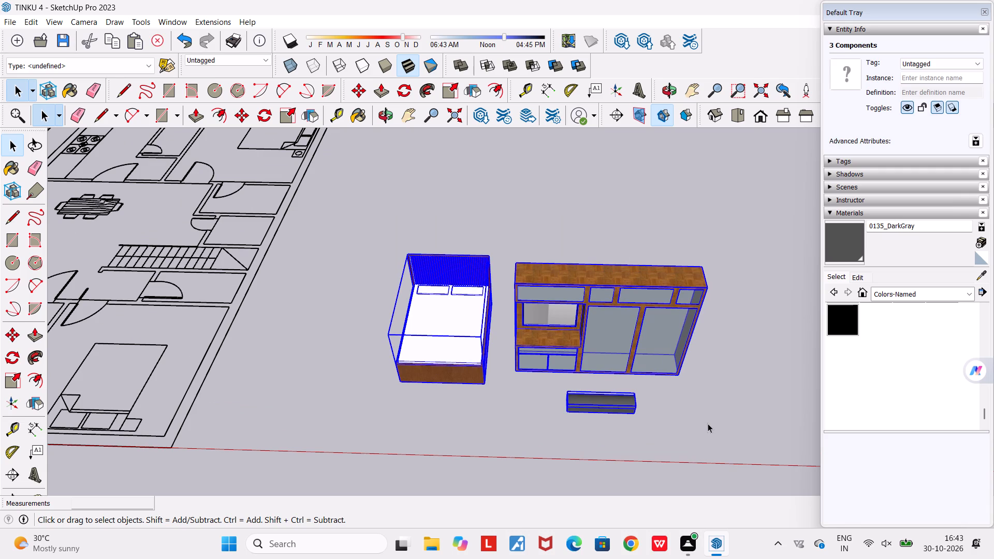
pyautogui.click(705, 423)
pyautogui.press('space')
# Select the floor plan component between the walled house model and the furniture set, keeping the whole layout in view.
pyautogui.scroll(-5, 704, 422)
pyautogui.moveTo(698, 420); pyautogui.dragTo(668, 404, button='middle')
pyautogui.scroll(-12, 668, 404)
pyautogui.moveTo(642, 409); pyautogui.dragTo(686, 421, button='middle')
pyautogui.scroll(3, 495, 385)
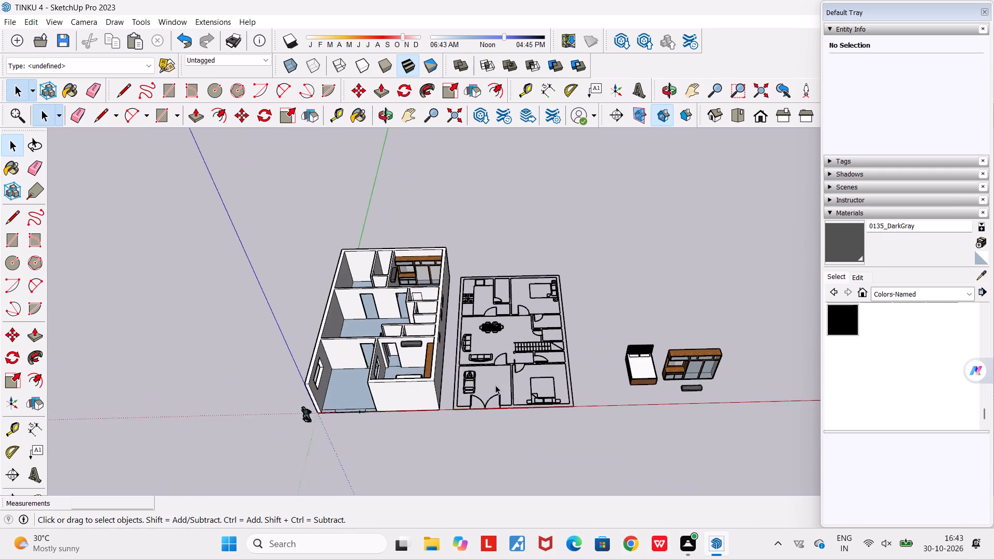
pyautogui.scroll(1, 507, 391)
pyautogui.moveTo(507, 391); pyautogui.dragTo(481, 395, button='middle')
pyautogui.scroll(4, 510, 394)
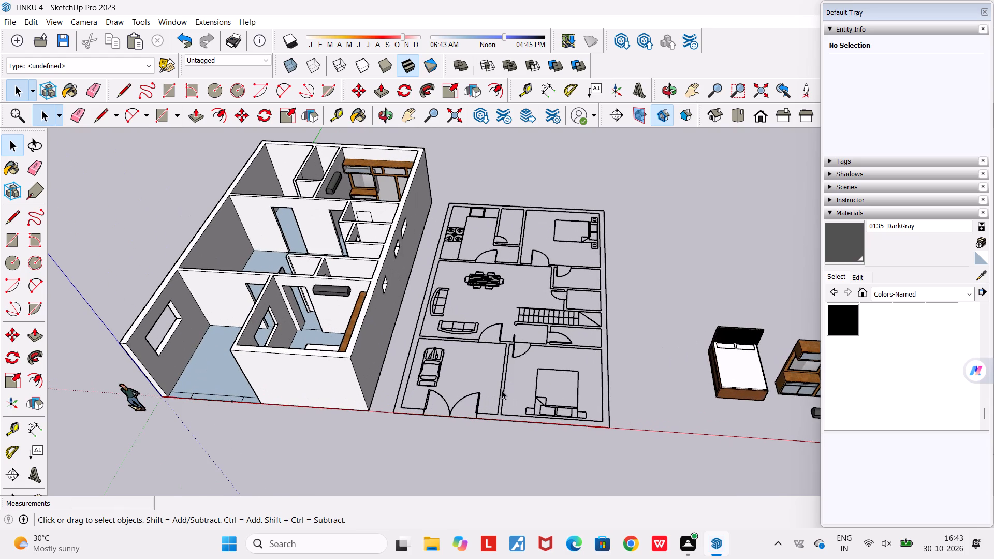
pyautogui.click(502, 390)
pyautogui.scroll(-5, 502, 390)
pyautogui.moveTo(502, 390); pyautogui.dragTo(538, 390, button='middle')
pyautogui.scroll(-5, 538, 390)
pyautogui.moveTo(537, 390); pyautogui.dragTo(521, 381, button='middle')
pyautogui.scroll(2, 521, 381)
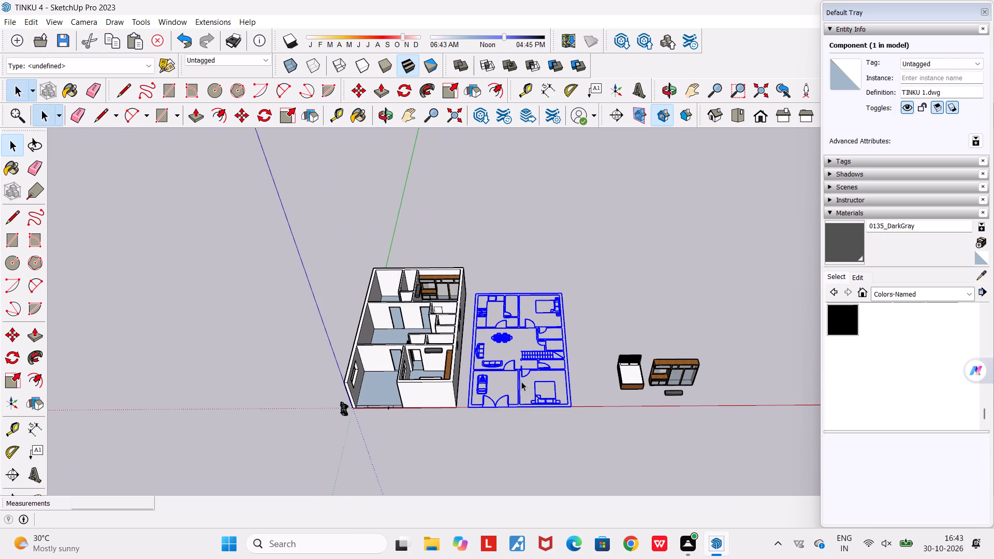
pyautogui.moveTo(519, 383); pyautogui.dragTo(515, 452, button='middle')
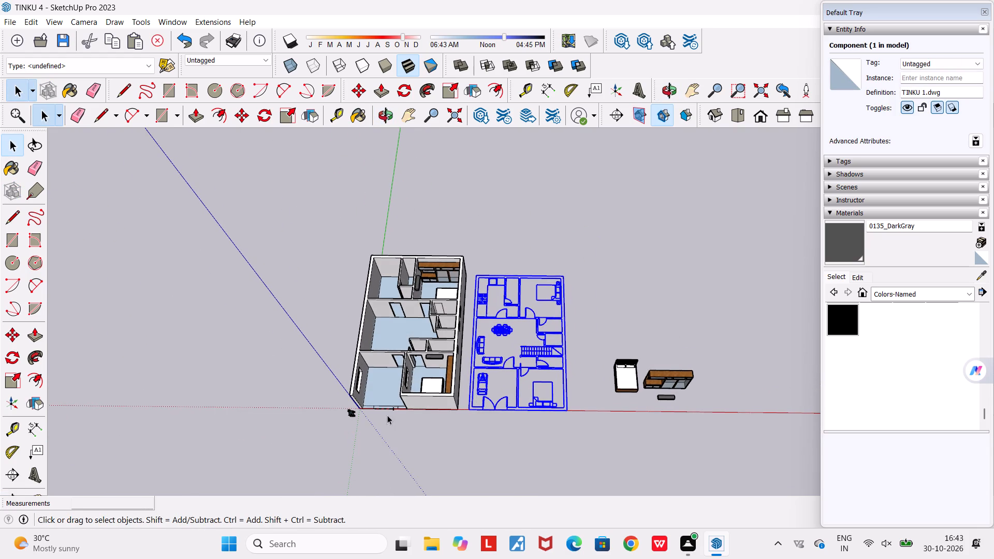
# Delete the two short edges crossing the floor strip at the open front of the walled house's front room.
pyautogui.scroll(17, 387, 415)
pyautogui.scroll(5, 408, 401)
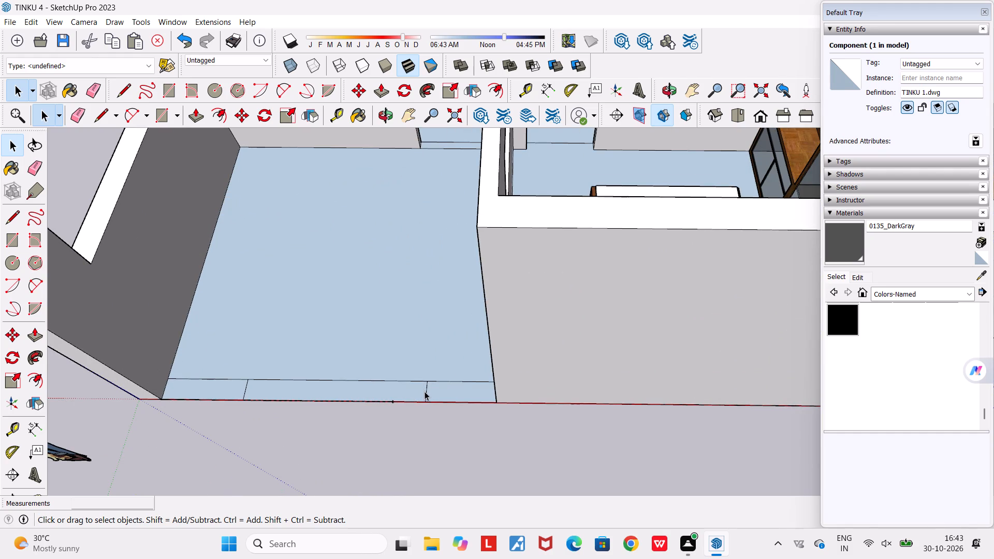
pyautogui.click(427, 393)
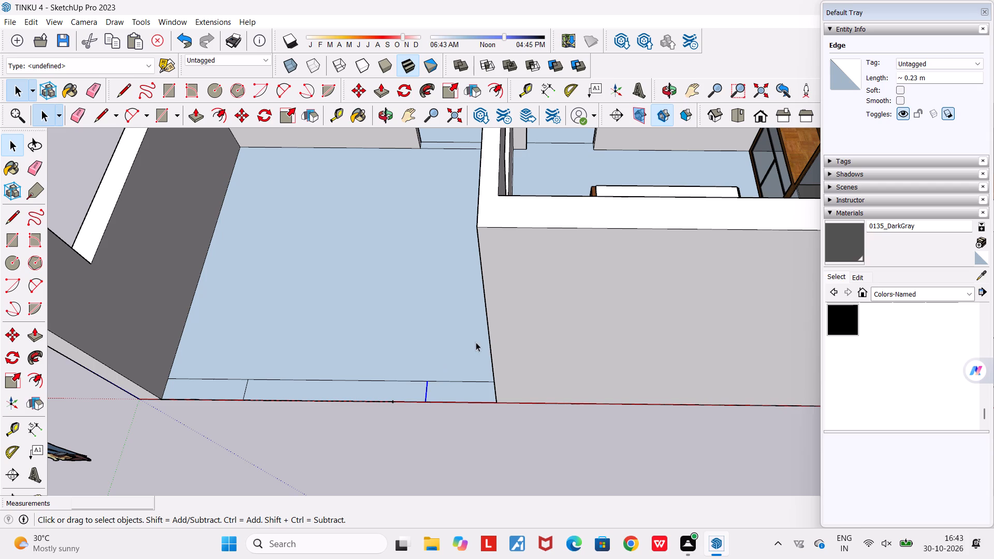
pyautogui.press('Delete')
pyautogui.click(243, 389)
pyautogui.click(246, 387)
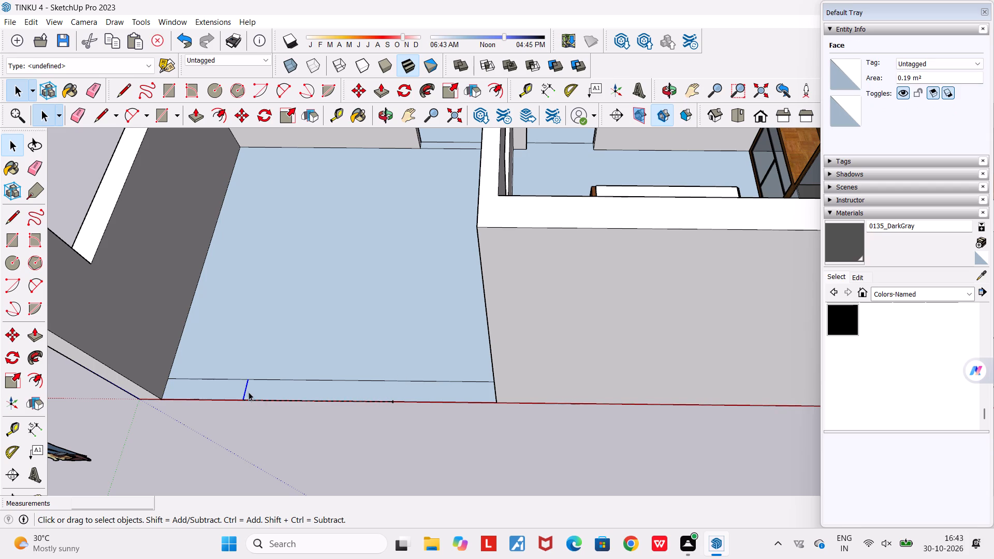
pyautogui.press('Delete')
# Inspect the walled house from its front, window side and raised angled views, with the floor plan alongside.
pyautogui.scroll(-4, 251, 395)
pyautogui.moveTo(272, 442); pyautogui.dragTo(254, 440, button='middle')
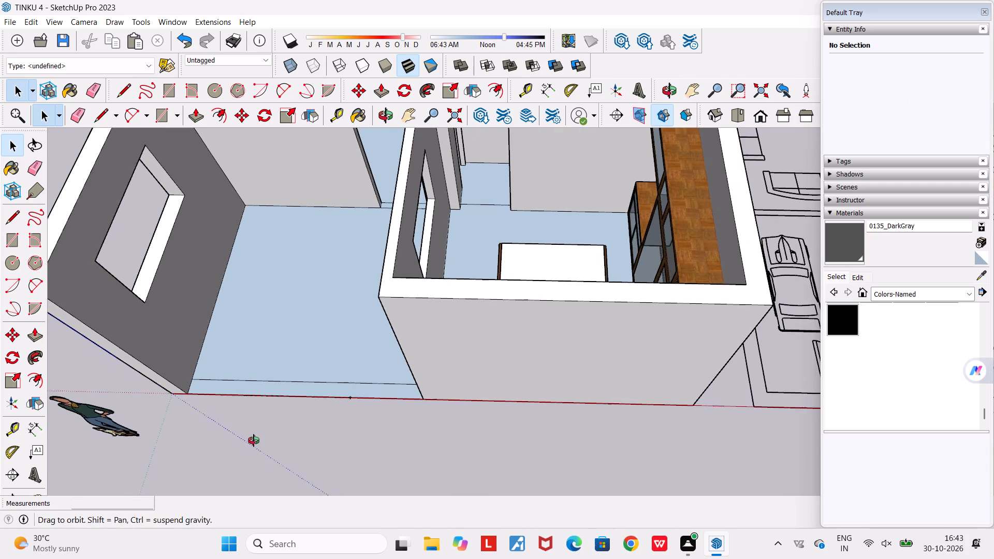
pyautogui.moveTo(254, 440); pyautogui.dragTo(252, 440, button='middle')
pyautogui.scroll(-5, 252, 440)
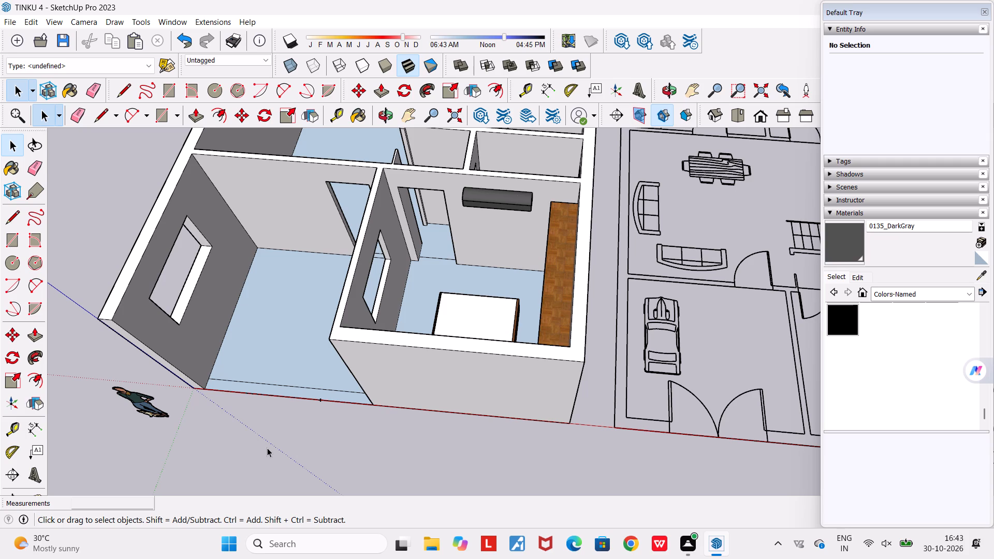
pyautogui.moveTo(286, 430); pyautogui.dragTo(392, 383, button='middle')
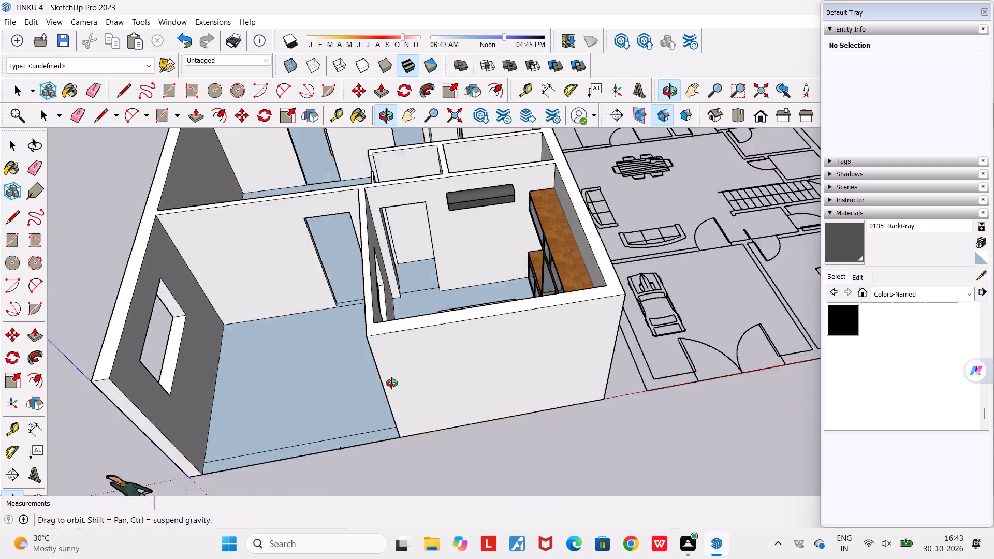
pyautogui.moveTo(392, 383); pyautogui.dragTo(420, 391, button='middle')
pyautogui.scroll(-6, 420, 391)
pyautogui.moveTo(390, 404); pyautogui.dragTo(589, 298, button='middle')
pyautogui.scroll(-4, 589, 298)
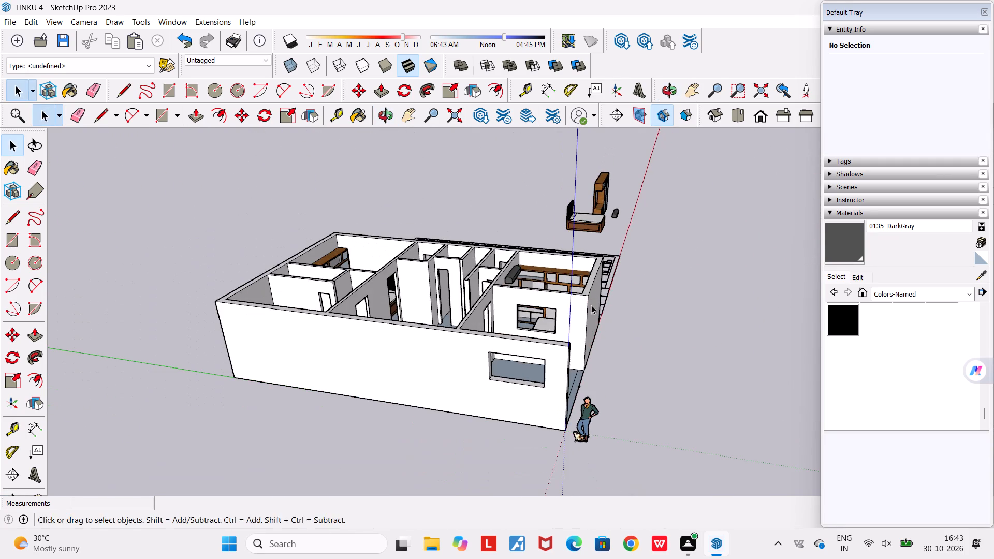
pyautogui.moveTo(611, 382); pyautogui.dragTo(308, 377, button='middle')
pyautogui.scroll(-5, 308, 377)
pyautogui.moveTo(455, 401); pyautogui.dragTo(436, 405, button='middle')
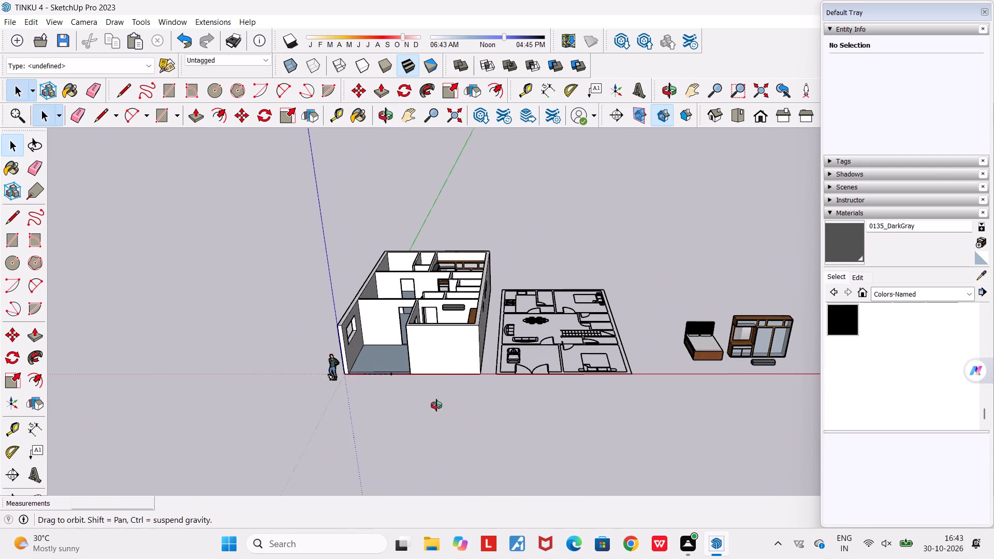
pyautogui.moveTo(436, 405); pyautogui.dragTo(352, 423, button='middle')
pyautogui.scroll(-6, 352, 423)
pyautogui.scroll(6, 362, 334)
pyautogui.moveTo(399, 388); pyautogui.dragTo(300, 473, button='middle')
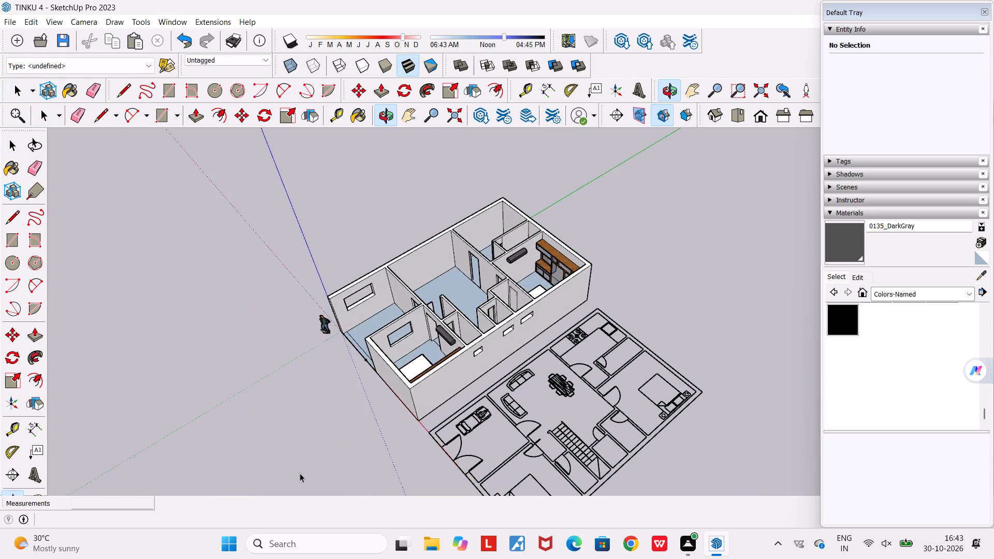
# Delete the face closing the doorway between the small room and the rear bedroom in the walled house.
pyautogui.scroll(6, 392, 304)
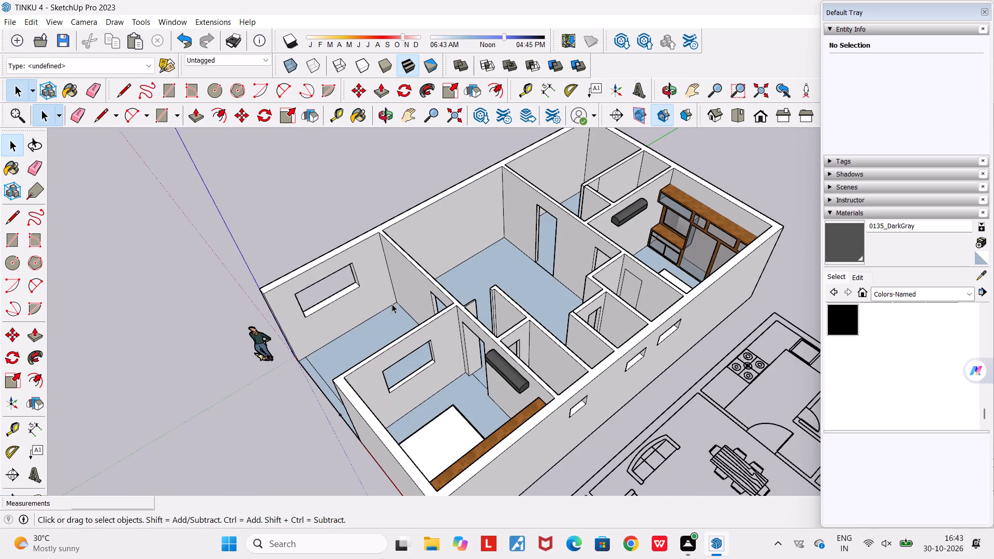
pyautogui.moveTo(392, 304); pyautogui.dragTo(413, 306, button='middle')
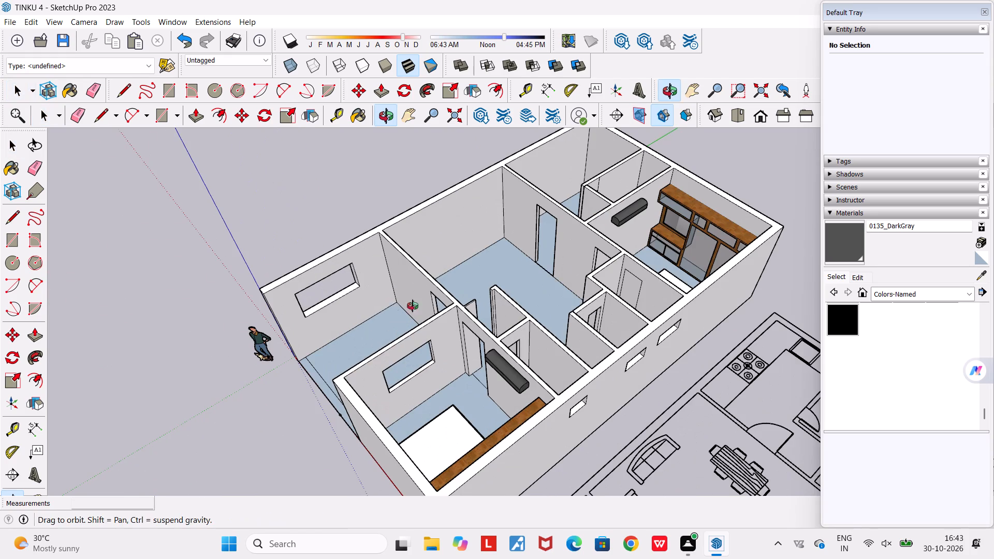
pyautogui.moveTo(413, 306); pyautogui.dragTo(615, 348, button='middle')
pyautogui.scroll(5, 561, 201)
pyautogui.scroll(6, 622, 268)
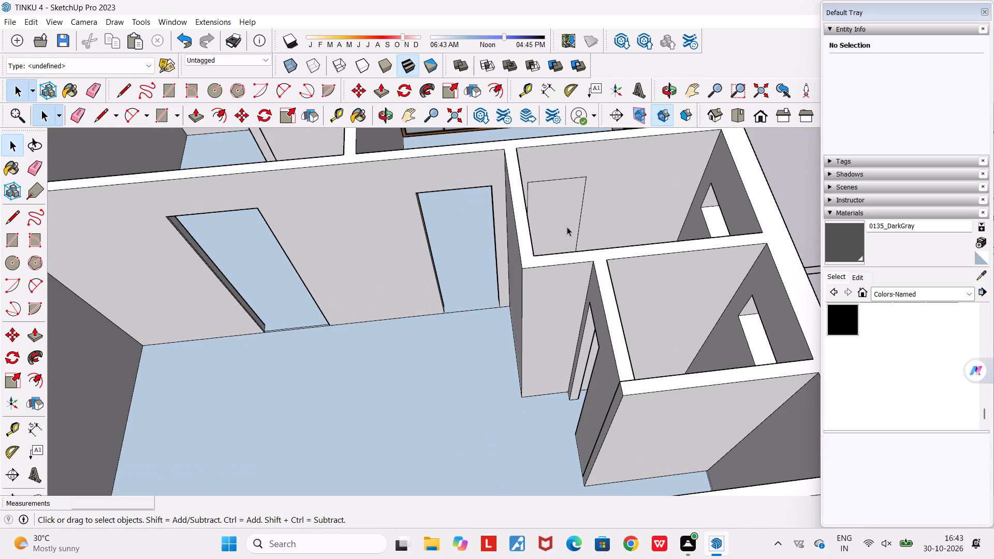
pyautogui.click(567, 227)
pyautogui.press('Delete')
pyautogui.moveTo(566, 227); pyautogui.dragTo(523, 204, button='middle')
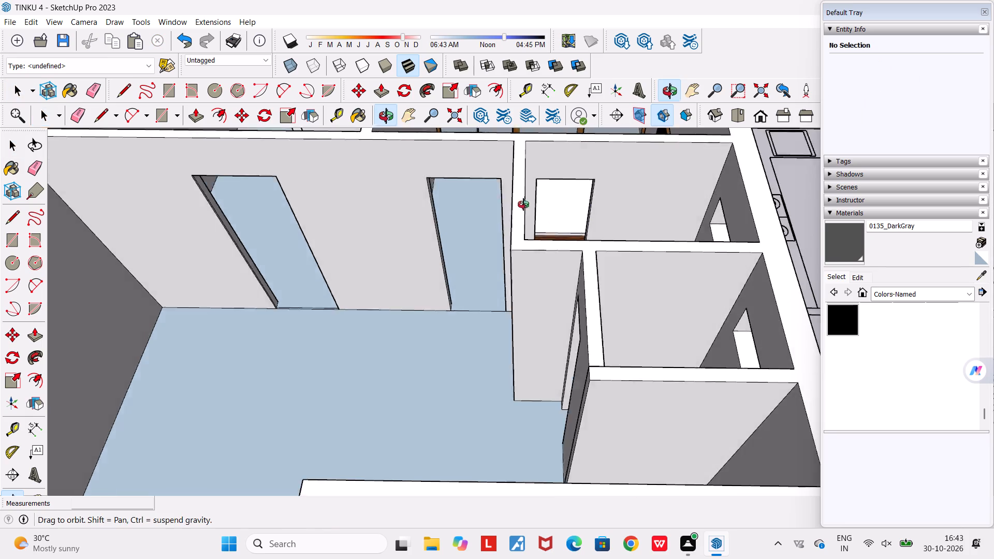
pyautogui.moveTo(523, 204); pyautogui.dragTo(505, 194, button='middle')
pyautogui.scroll(-6, 505, 194)
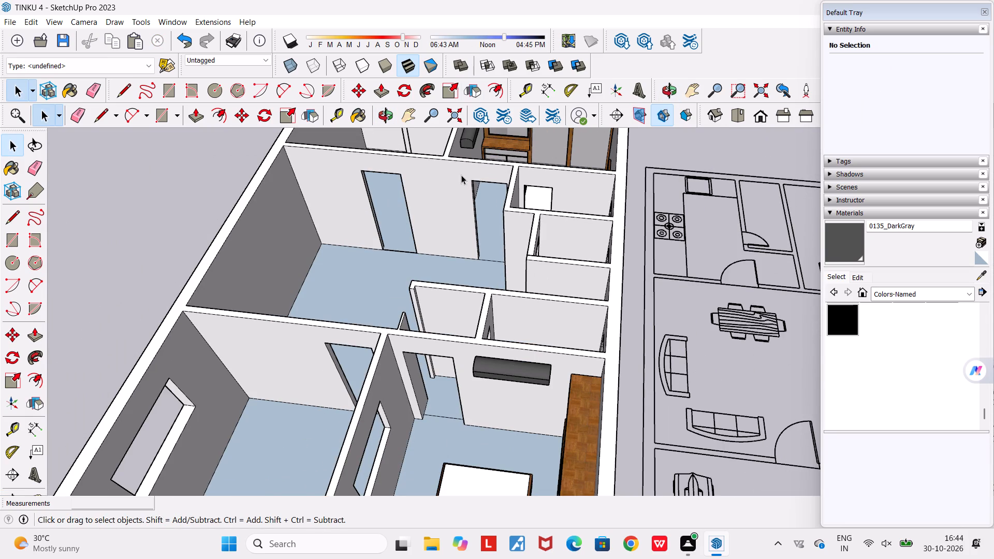
# Inspect the walled house's rooms, doorways and windows from raised views around the model.
pyautogui.scroll(-6, 479, 251)
pyautogui.moveTo(456, 265); pyautogui.dragTo(740, 248, button='middle')
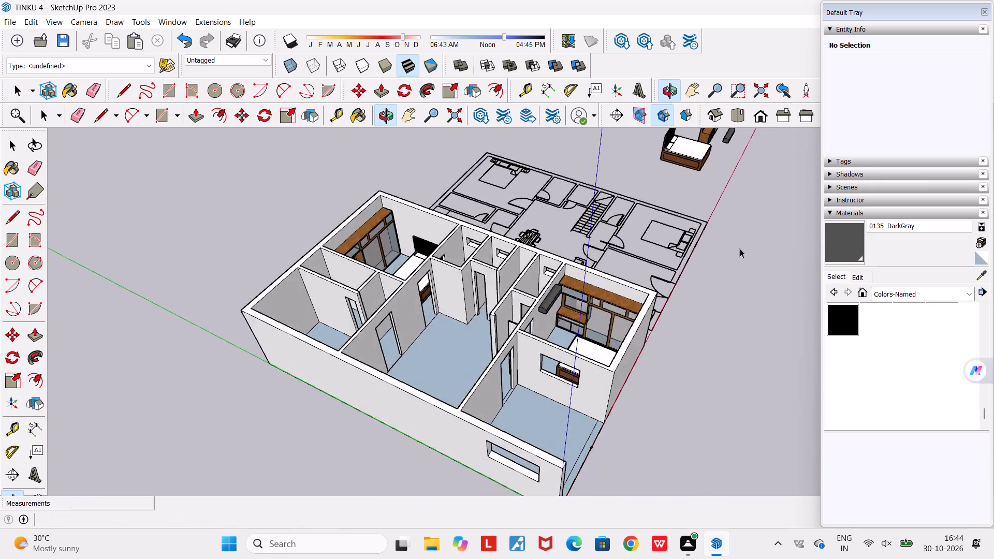
pyautogui.scroll(-5, 740, 248)
pyautogui.moveTo(532, 328); pyautogui.dragTo(773, 353, button='middle')
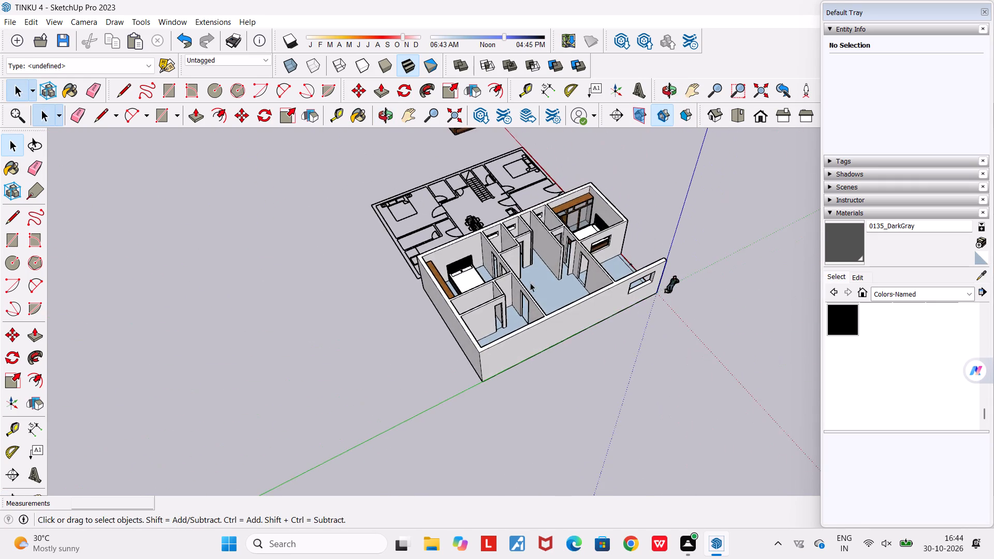
pyautogui.scroll(6, 527, 282)
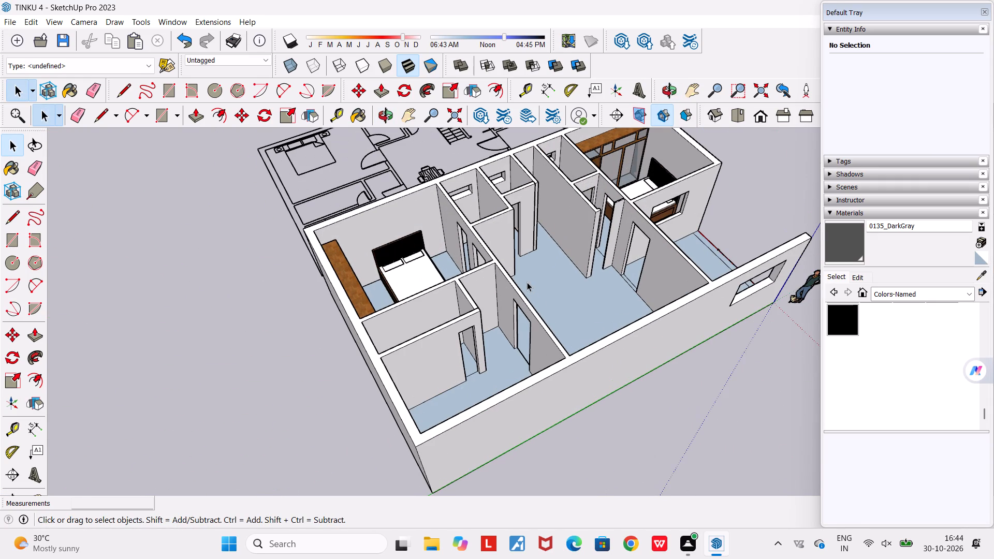
pyautogui.scroll(-4, 527, 282)
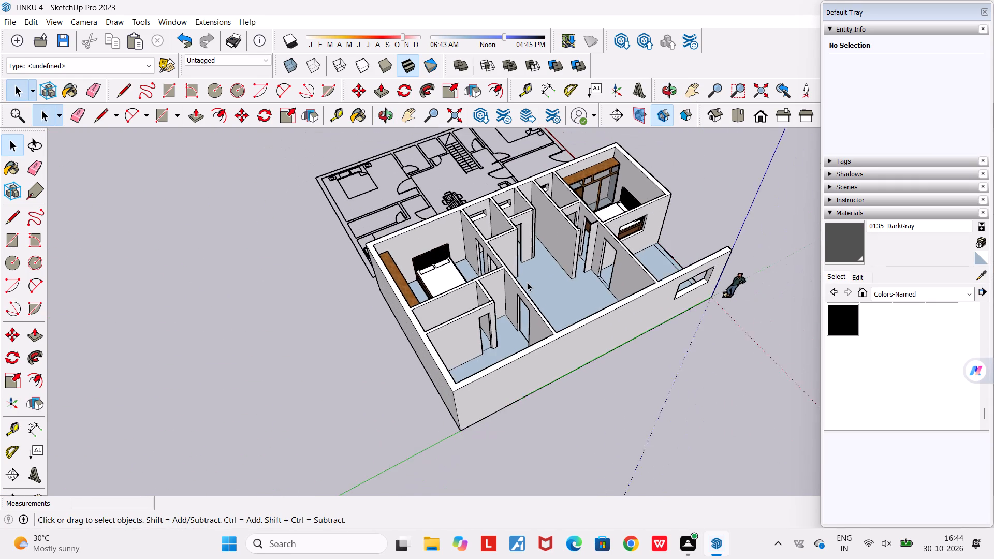
pyautogui.moveTo(527, 282); pyautogui.dragTo(668, 254, button='middle')
pyautogui.scroll(-4, 668, 254)
pyautogui.moveTo(634, 259); pyautogui.dragTo(609, 250, button='middle')
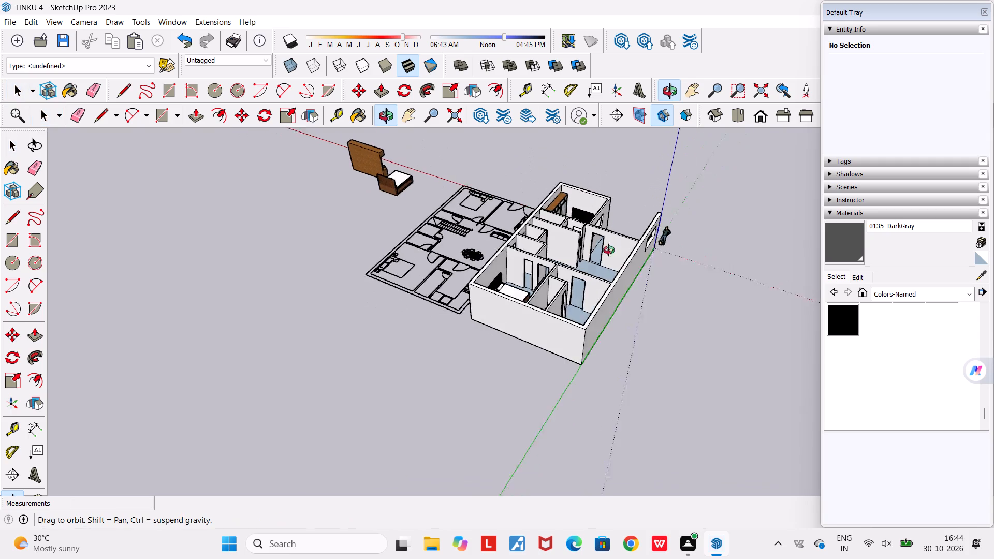
pyautogui.moveTo(609, 250); pyautogui.dragTo(273, 226, button='middle')
pyautogui.scroll(-5, 273, 226)
pyautogui.moveTo(492, 381); pyautogui.dragTo(379, 396, button='middle')
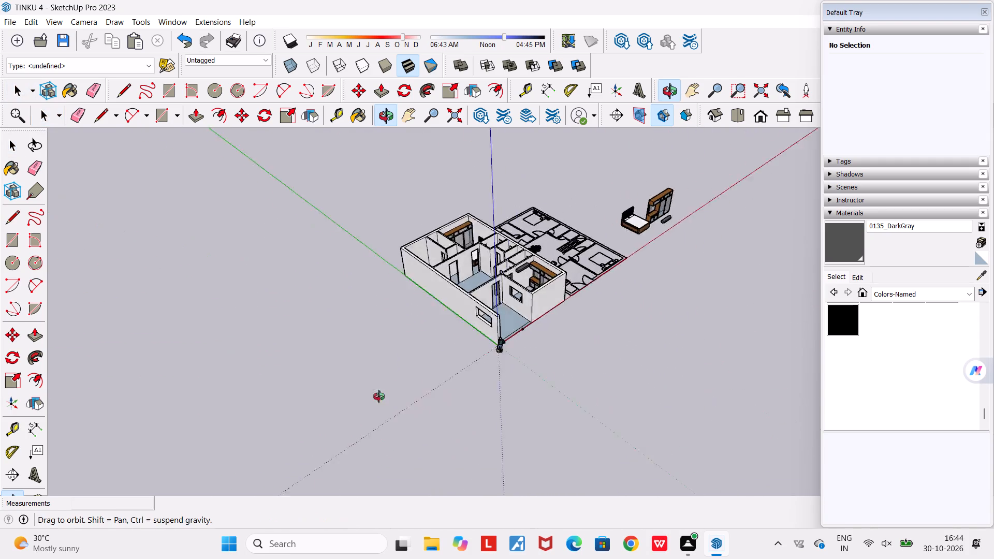
pyautogui.moveTo(379, 396); pyautogui.dragTo(224, 402, button='middle')
pyautogui.scroll(3, 397, 320)
pyautogui.moveTo(463, 361); pyautogui.dragTo(280, 335, button='middle')
pyautogui.scroll(-5, 280, 335)
pyautogui.scroll(6, 349, 380)
pyautogui.moveTo(457, 381); pyautogui.dragTo(677, 448, button='middle')
pyautogui.scroll(-3, 677, 448)
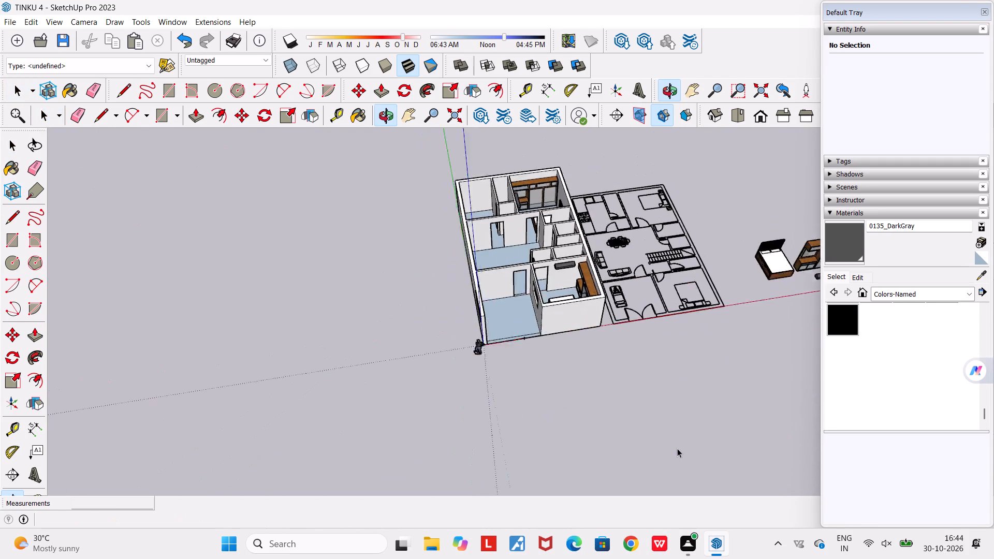
# Examine the two furnished bedrooms and the surrounding rooms of the walled house close up and from several sides.
pyautogui.scroll(-2, 677, 448)
pyautogui.moveTo(534, 364); pyautogui.dragTo(784, 334, button='middle')
pyautogui.scroll(7, 630, 255)
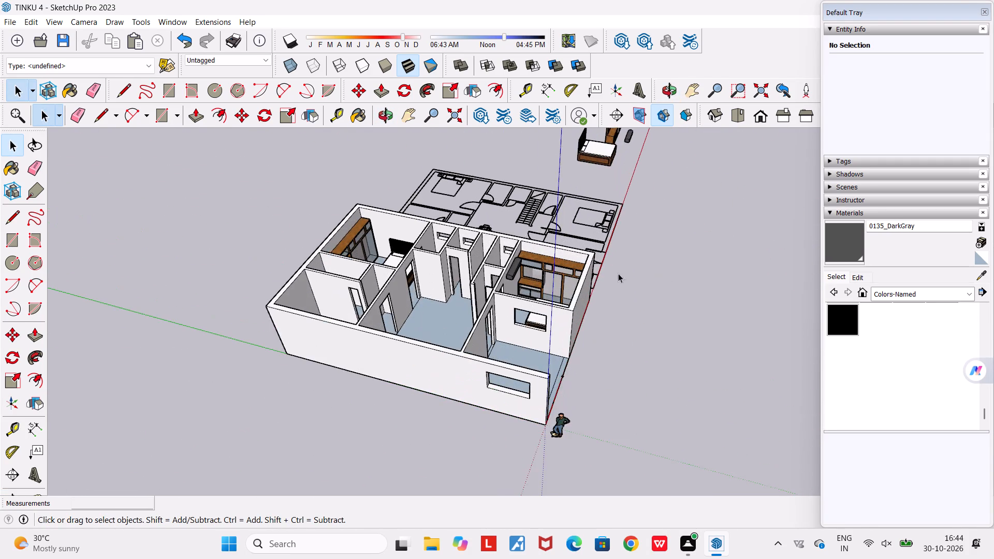
pyautogui.scroll(3, 623, 286)
pyautogui.moveTo(624, 292); pyautogui.dragTo(579, 285, button='middle')
pyautogui.scroll(6, 590, 299)
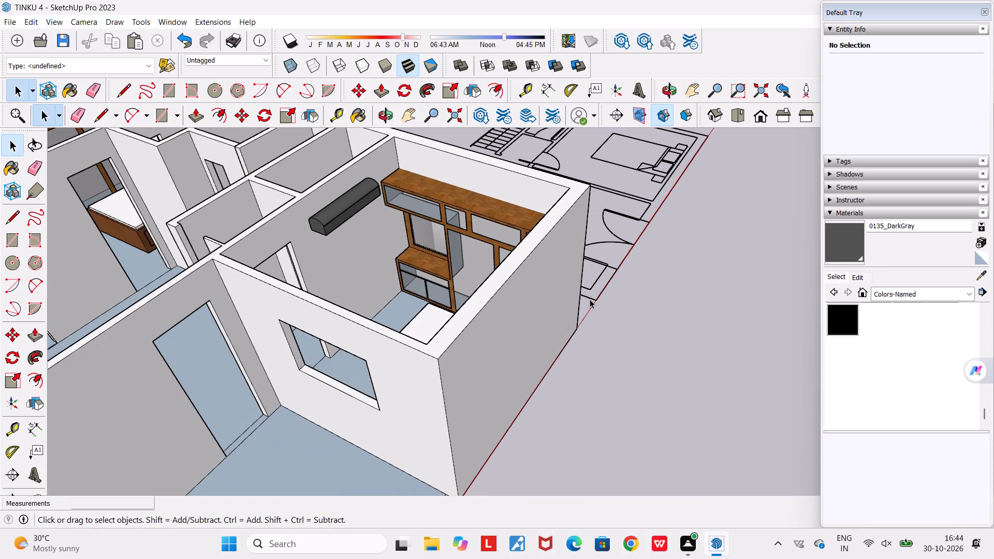
pyautogui.scroll(-4, 590, 299)
pyautogui.moveTo(571, 356); pyautogui.dragTo(708, 378, button='middle')
pyautogui.scroll(-4, 708, 378)
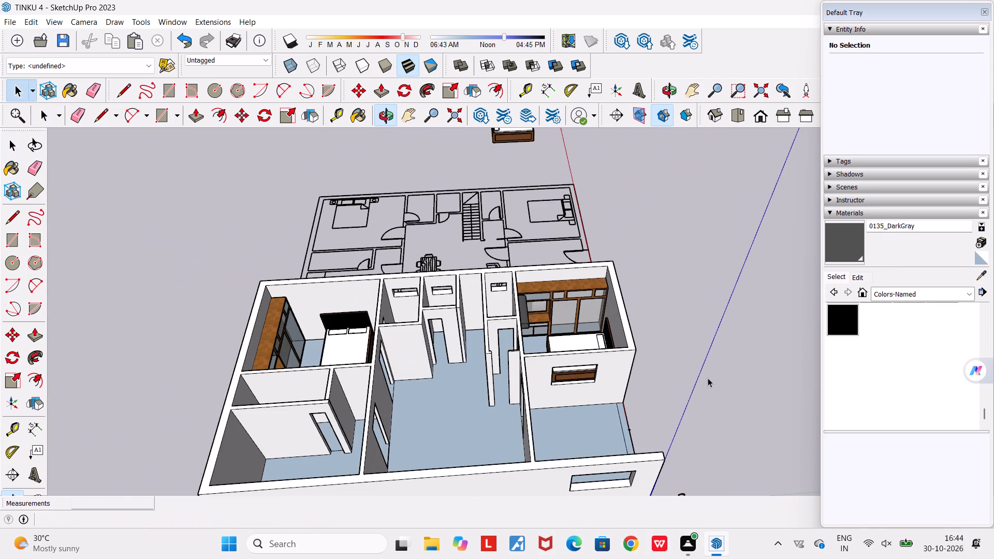
pyautogui.moveTo(652, 393); pyautogui.dragTo(759, 421, button='middle')
pyautogui.scroll(-4, 759, 421)
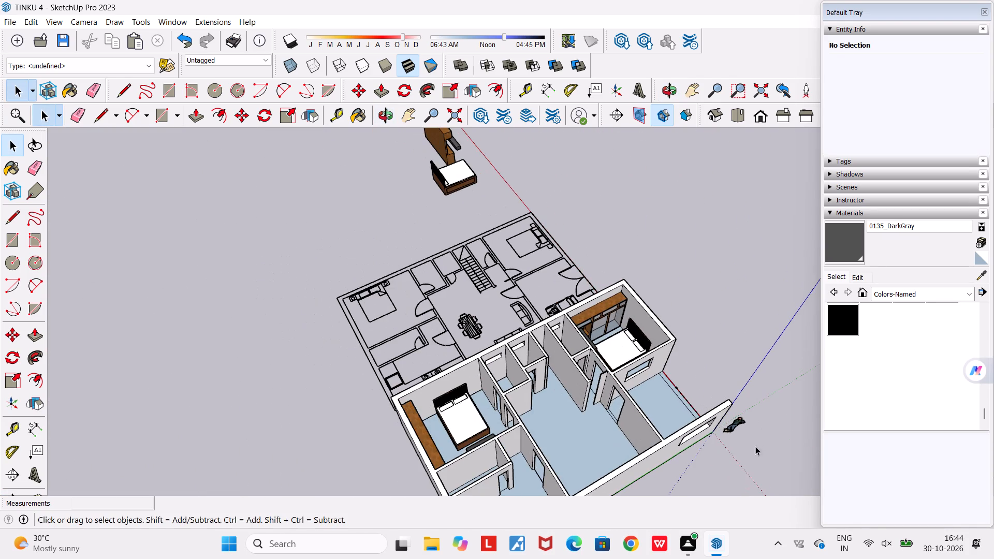
pyautogui.moveTo(735, 443); pyautogui.dragTo(189, 332, button='middle')
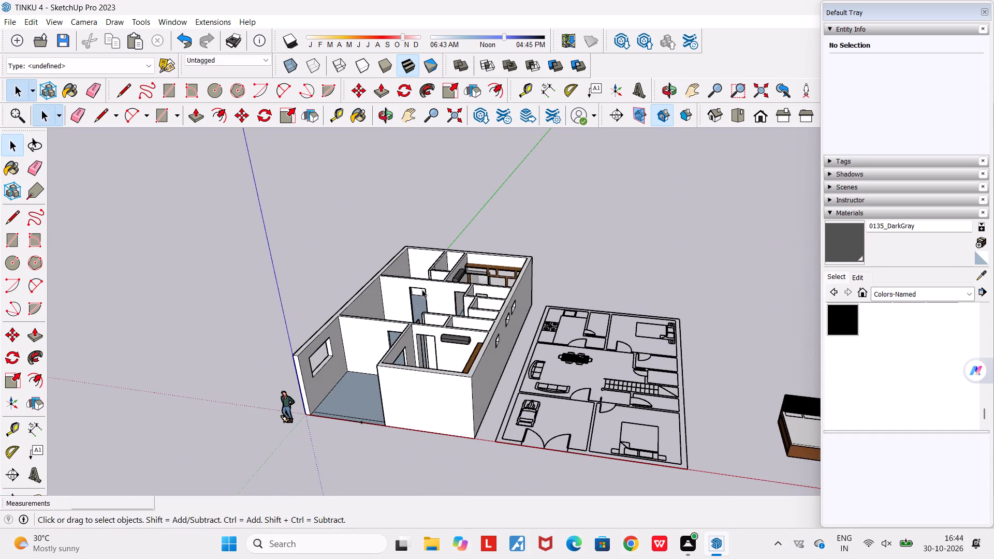
pyautogui.scroll(5, 422, 289)
pyautogui.moveTo(420, 288); pyautogui.dragTo(625, 426, button='middle')
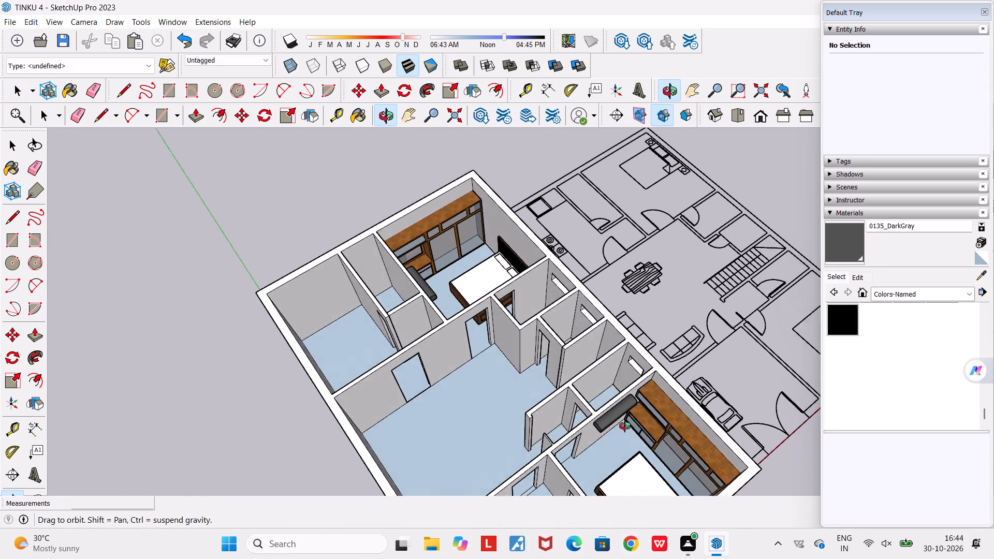
pyautogui.moveTo(625, 426); pyautogui.dragTo(317, 266, button='middle')
pyautogui.scroll(-5, 317, 266)
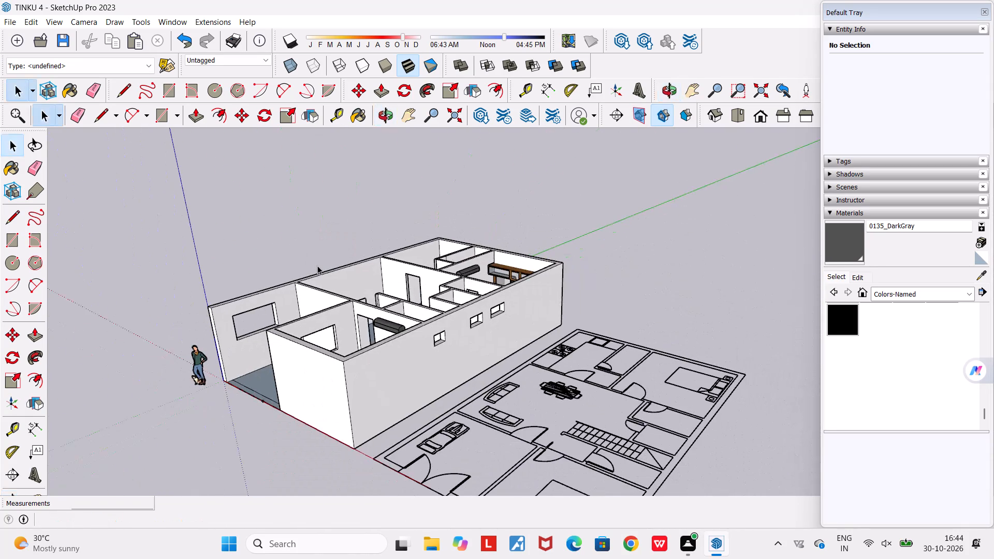
# Review the house, floor plan and separate furniture set from farther back, and examine the bed, wardrobe and bench more closely.
pyautogui.scroll(-10, 513, 196)
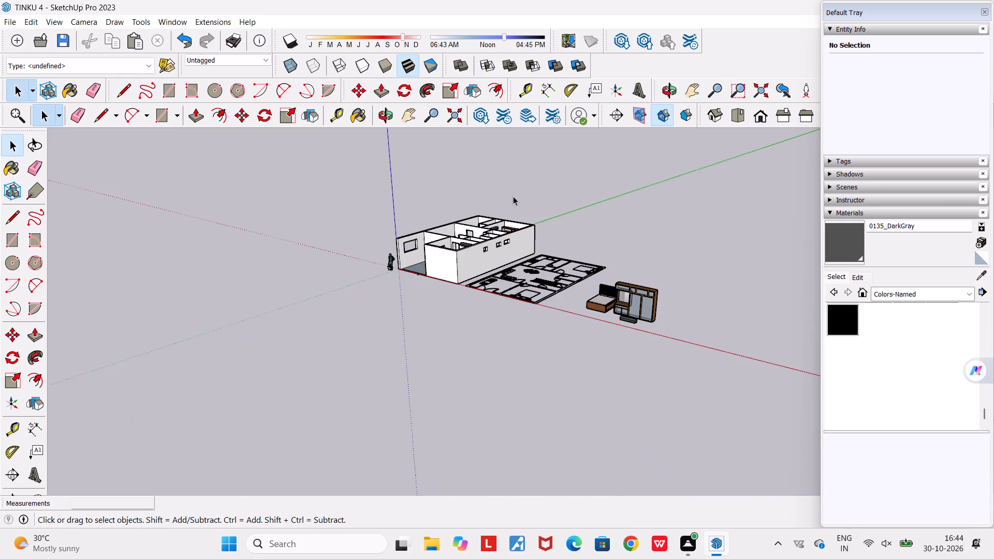
pyautogui.scroll(-4, 513, 196)
pyautogui.moveTo(469, 345); pyautogui.dragTo(572, 398, button='middle')
pyautogui.scroll(-4, 572, 398)
pyautogui.moveTo(538, 412); pyautogui.dragTo(637, 410, button='middle')
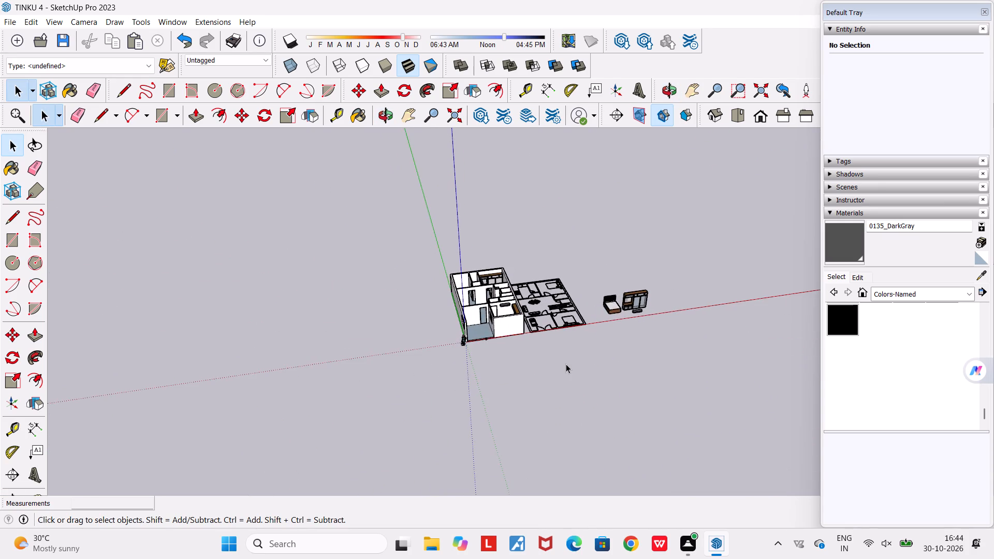
pyautogui.scroll(5, 566, 364)
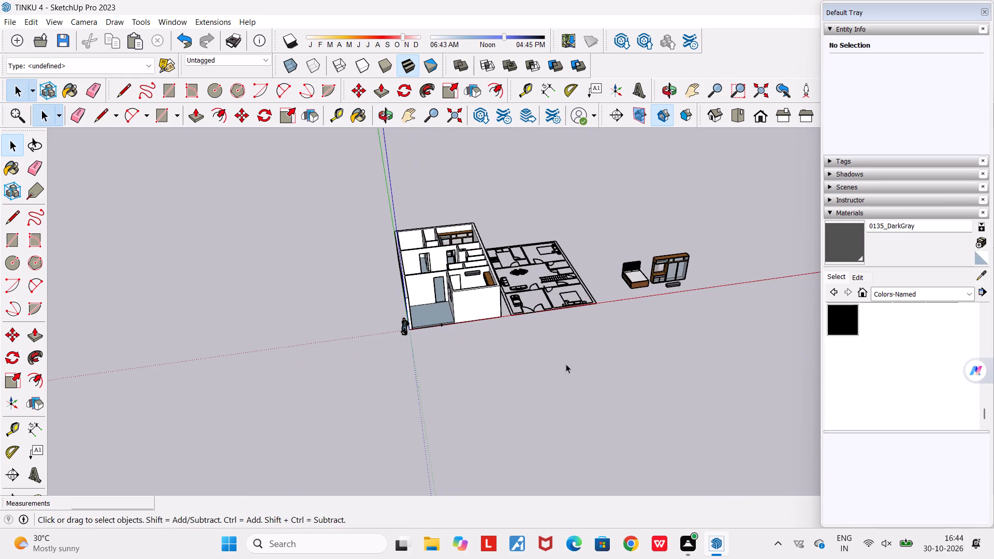
pyautogui.scroll(1, 566, 364)
pyautogui.moveTo(566, 364); pyautogui.dragTo(454, 356, button='middle')
pyautogui.scroll(-5, 454, 356)
pyautogui.scroll(6, 653, 310)
pyautogui.moveTo(684, 346); pyautogui.dragTo(777, 334, button='middle')
pyautogui.scroll(1, 697, 318)
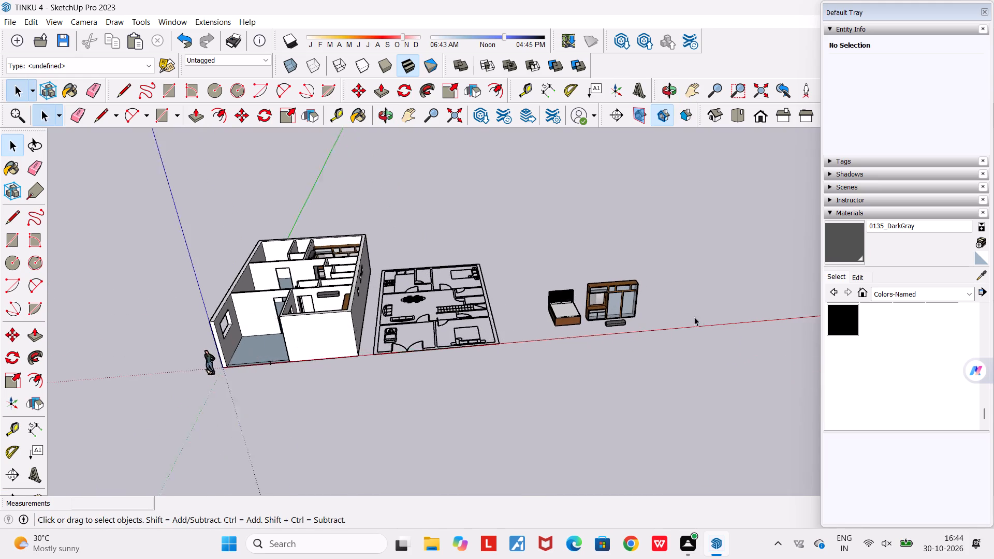
pyautogui.scroll(1, 694, 317)
pyautogui.scroll(3, 646, 313)
pyautogui.moveTo(618, 331); pyautogui.dragTo(707, 349, button='middle')
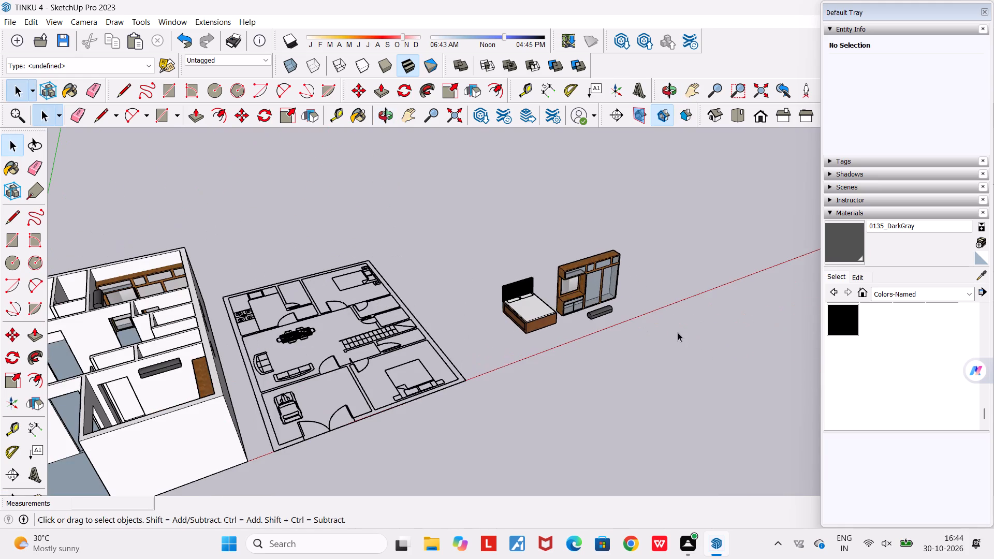
pyautogui.scroll(3, 678, 332)
pyautogui.moveTo(667, 327); pyautogui.dragTo(527, 245, button='middle')
pyautogui.scroll(-4, 527, 245)
pyautogui.scroll(5, 527, 245)
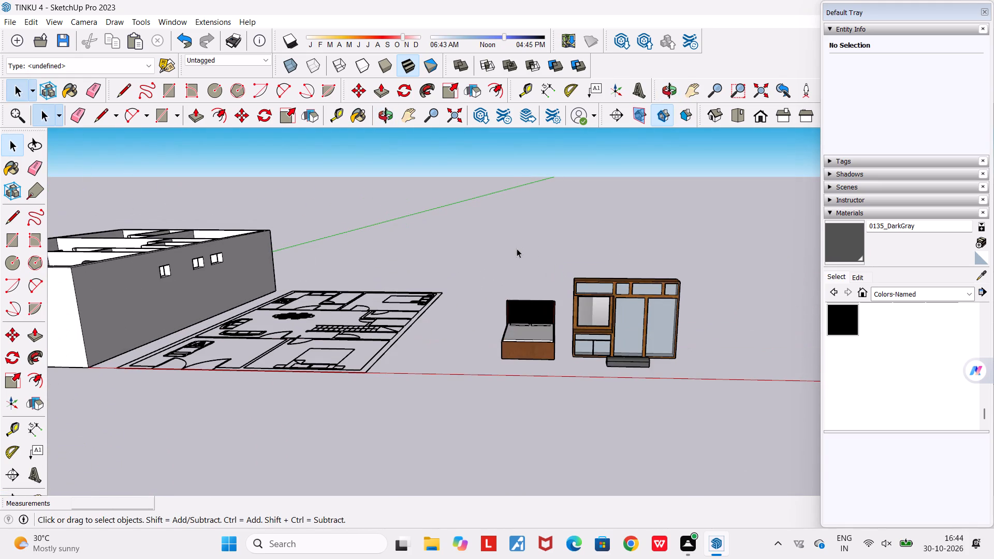
# Examine the separate bed, wardrobe and bench beside the floor plan from several angles and distances.
pyautogui.moveTo(475, 242); pyautogui.dragTo(765, 428)
pyautogui.moveTo(722, 421); pyautogui.dragTo(660, 422, button='middle')
pyautogui.press('space')
pyautogui.click(666, 384)
pyautogui.moveTo(666, 384); pyautogui.dragTo(696, 400, button='middle')
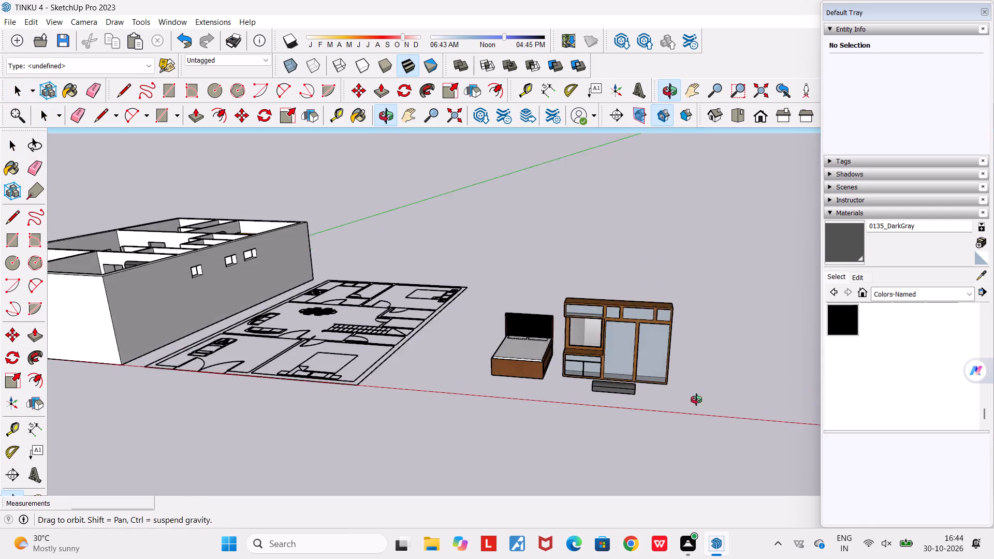
pyautogui.moveTo(696, 400); pyautogui.dragTo(709, 407, button='middle')
pyautogui.scroll(-9, 709, 407)
pyautogui.moveTo(715, 410); pyautogui.dragTo(779, 438, button='middle')
pyautogui.scroll(8, 780, 438)
pyautogui.moveTo(733, 413); pyautogui.dragTo(714, 403, button='middle')
pyautogui.scroll(2, 714, 403)
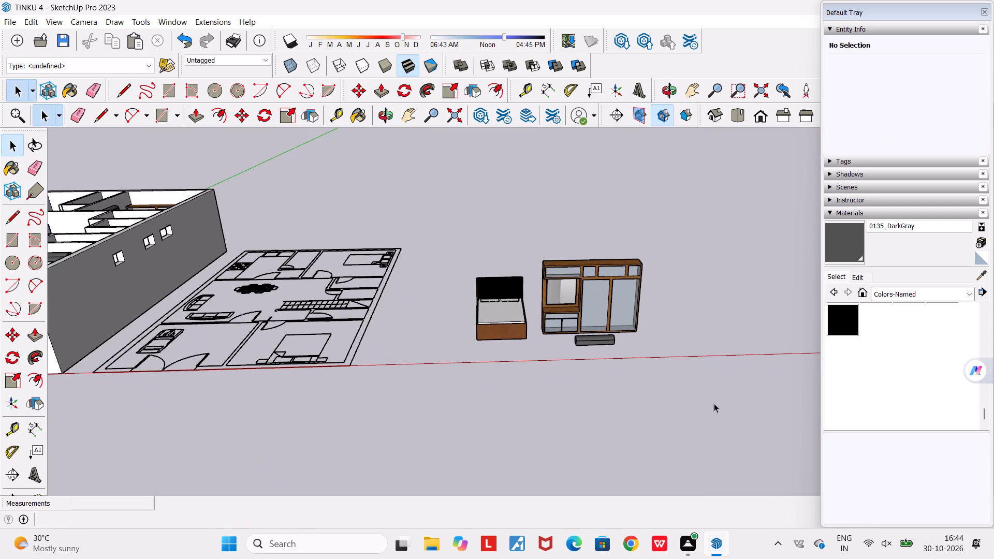
pyautogui.scroll(1, 714, 403)
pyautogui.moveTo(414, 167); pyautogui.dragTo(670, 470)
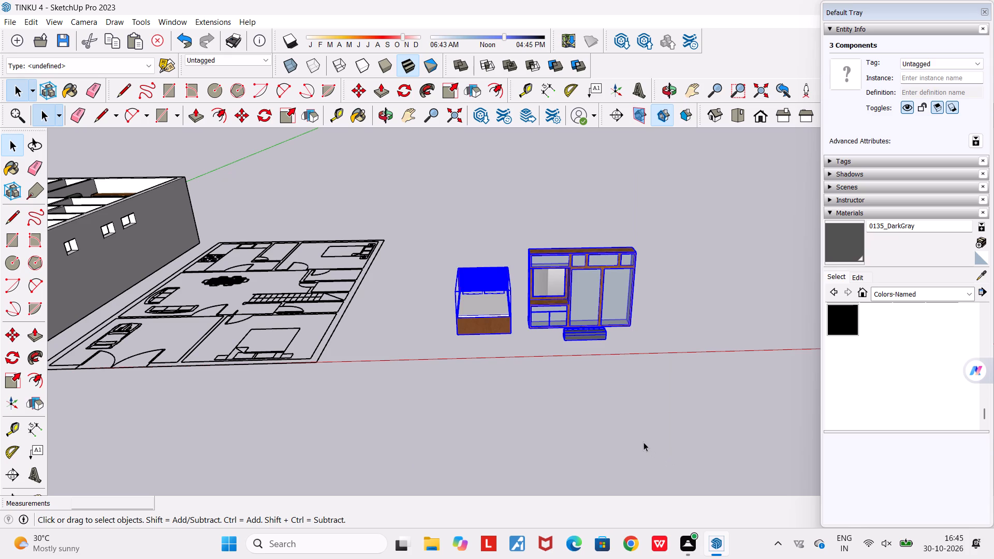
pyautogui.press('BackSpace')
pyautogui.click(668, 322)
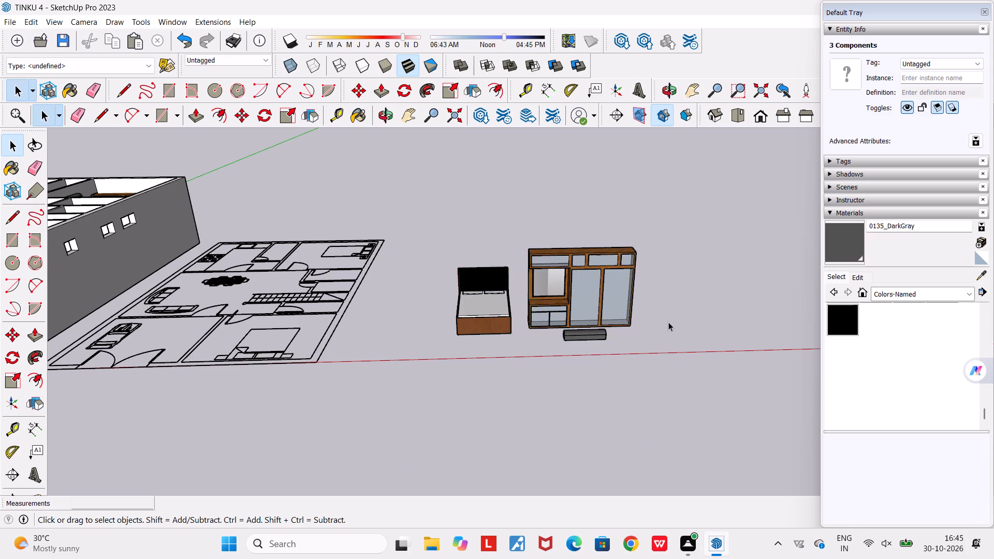
# Review the walled house, floor plan and separate furniture set together from below, from above and from both sides.
pyautogui.scroll(-4, 668, 322)
pyautogui.moveTo(667, 322); pyautogui.dragTo(646, 189, button='middle')
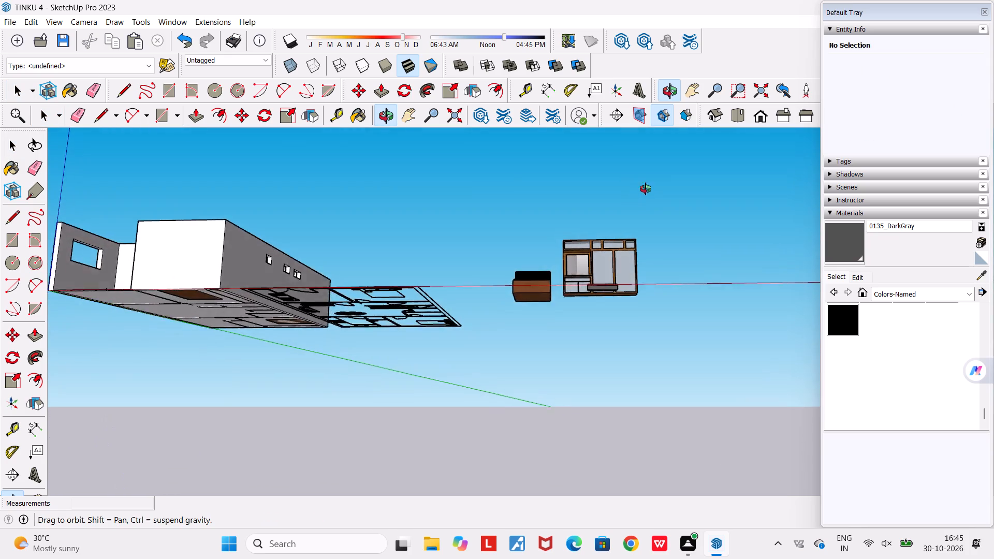
pyautogui.moveTo(646, 189); pyautogui.dragTo(753, 386, button='middle')
pyautogui.scroll(4, 727, 385)
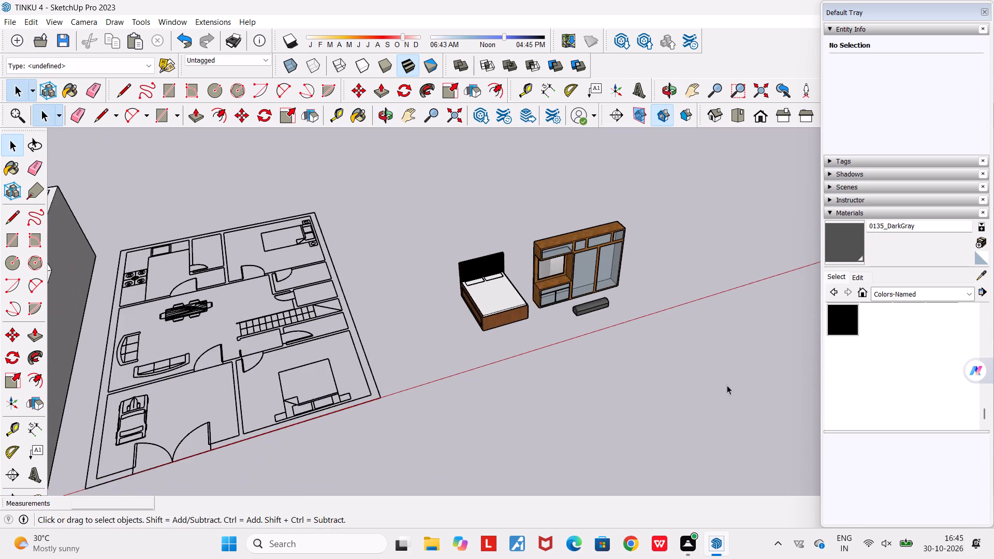
pyautogui.moveTo(705, 374); pyautogui.dragTo(623, 375, button='middle')
pyautogui.scroll(-7, 623, 375)
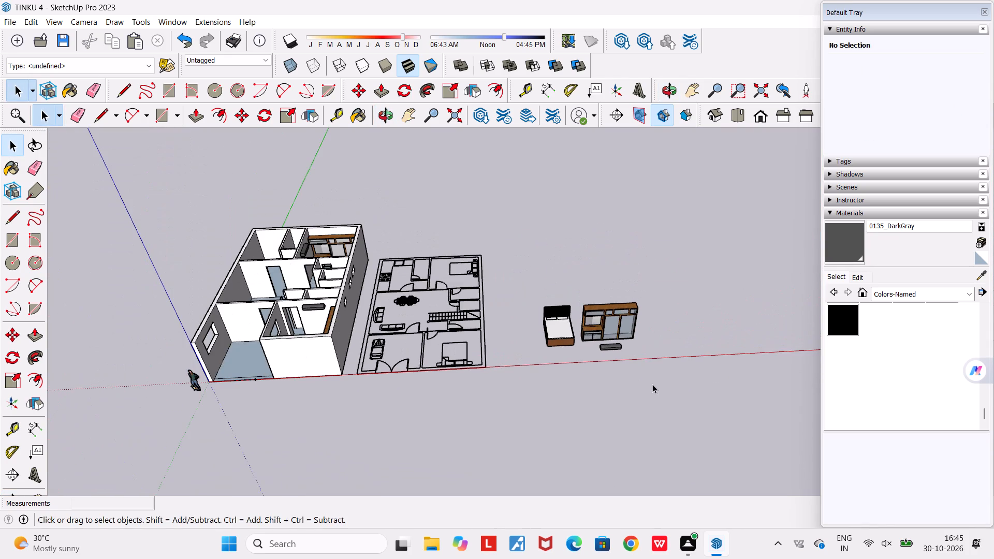
pyautogui.moveTo(652, 384); pyautogui.dragTo(630, 377, button='middle')
pyautogui.scroll(-6, 630, 377)
pyautogui.scroll(7, 630, 377)
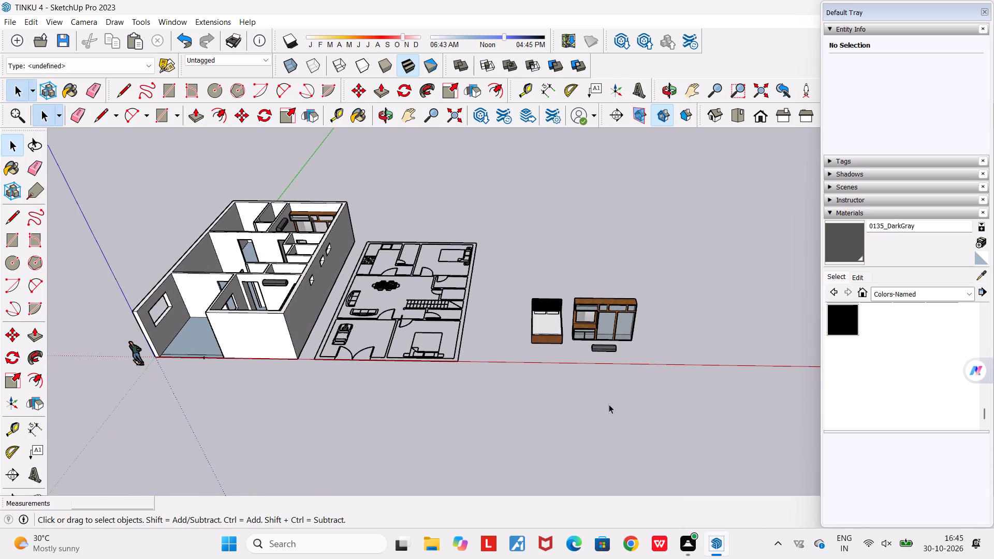
pyautogui.scroll(4, 631, 370)
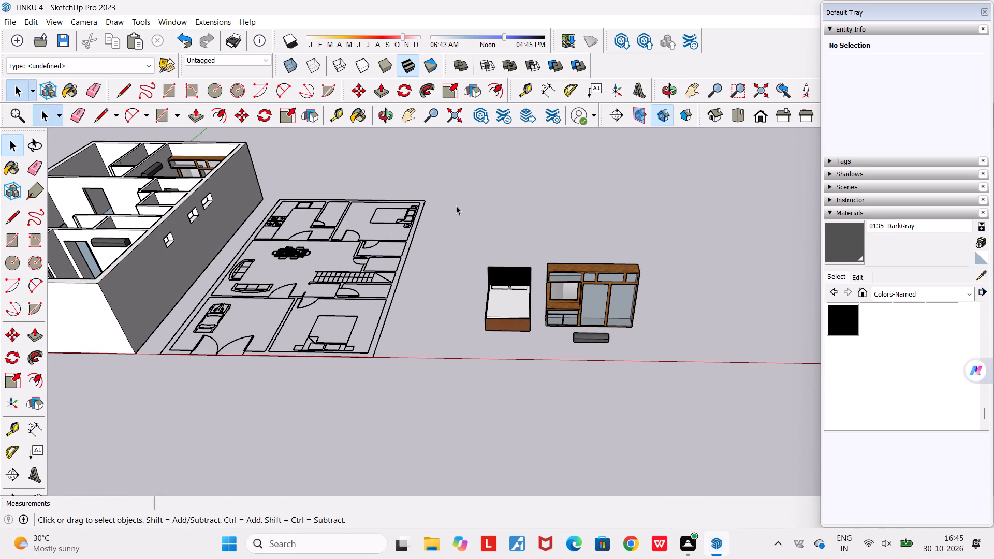
pyautogui.moveTo(457, 207); pyautogui.dragTo(687, 408)
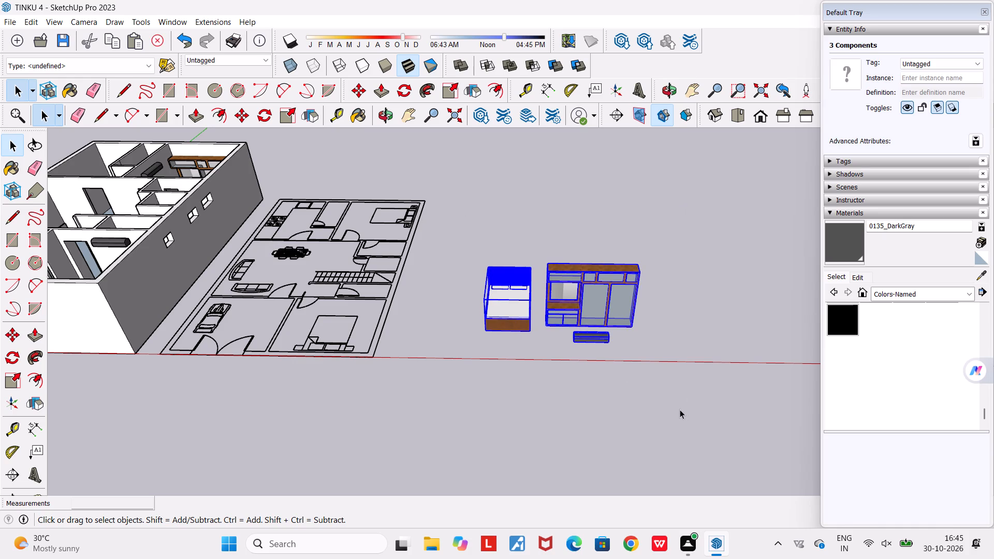
pyautogui.click(679, 409)
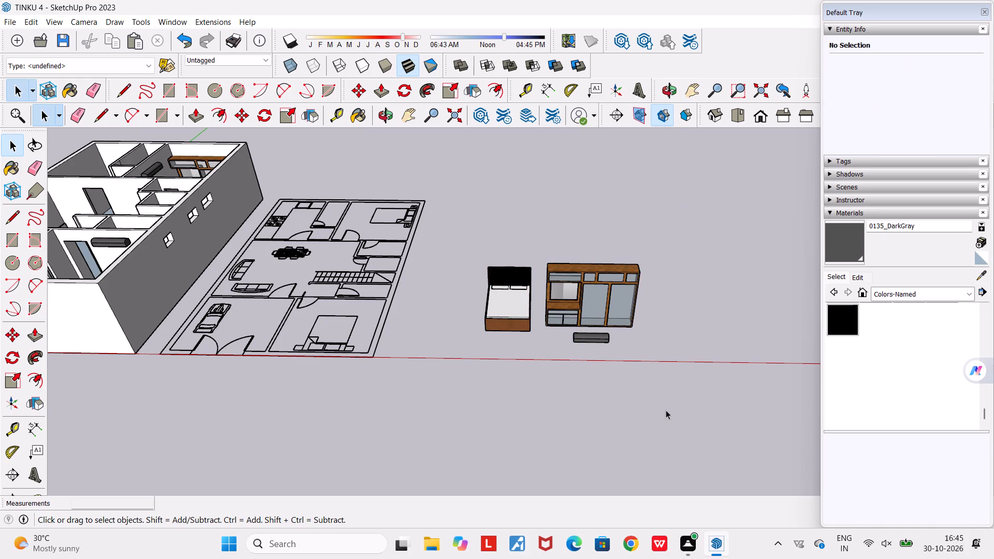
pyautogui.scroll(-3, 666, 410)
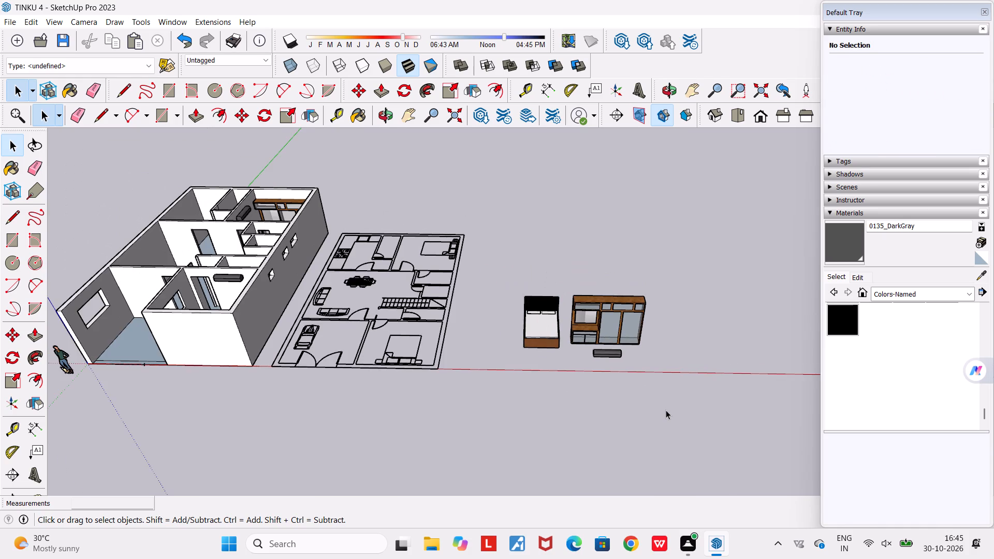
pyautogui.moveTo(666, 410); pyautogui.dragTo(758, 407, button='middle')
pyautogui.scroll(4, 720, 330)
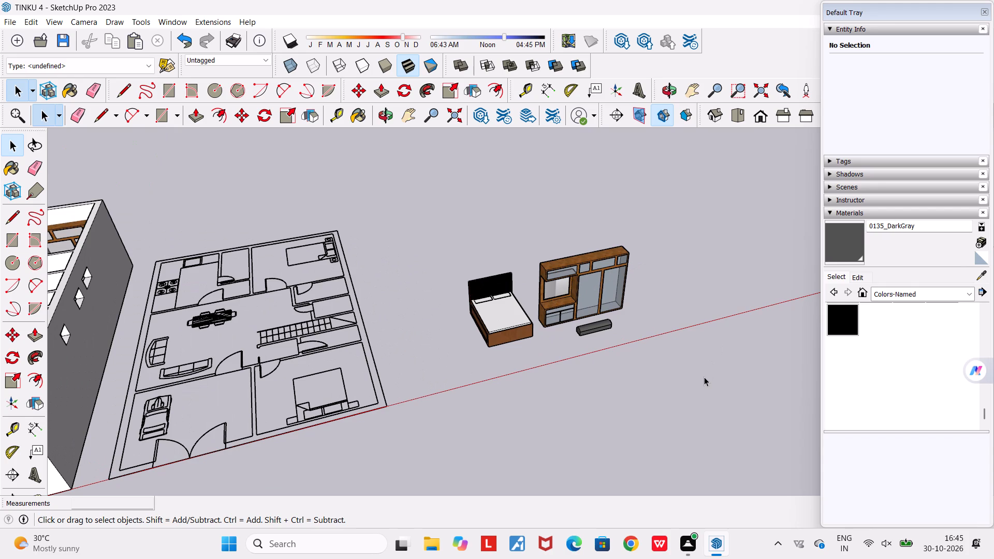
pyautogui.moveTo(694, 372); pyautogui.dragTo(690, 370, button='middle')
pyautogui.moveTo(690, 370); pyautogui.dragTo(637, 346, button='middle')
pyautogui.scroll(-5, 637, 346)
pyautogui.moveTo(656, 364); pyautogui.dragTo(752, 378, button='middle')
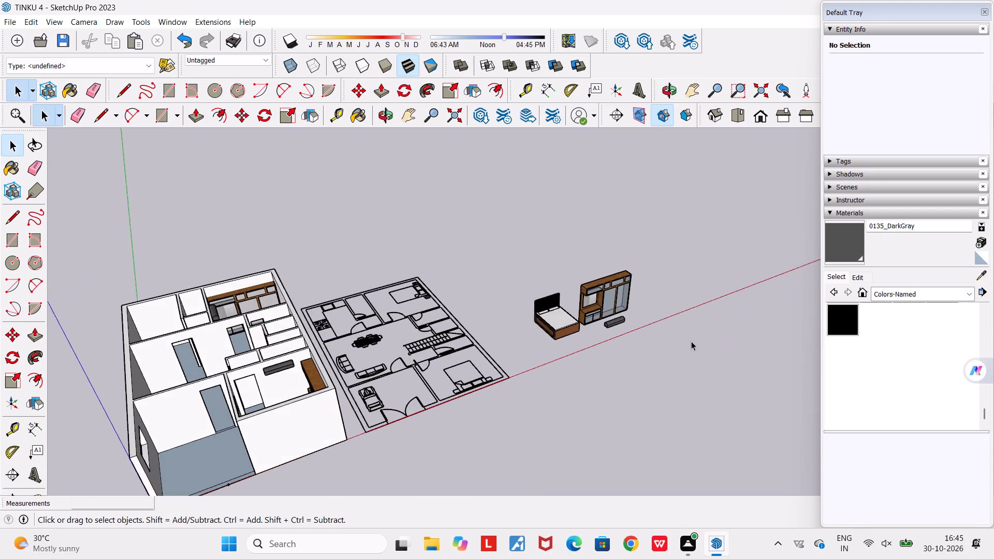
pyautogui.scroll(4, 691, 341)
pyautogui.moveTo(691, 341); pyautogui.dragTo(599, 354, button='middle')
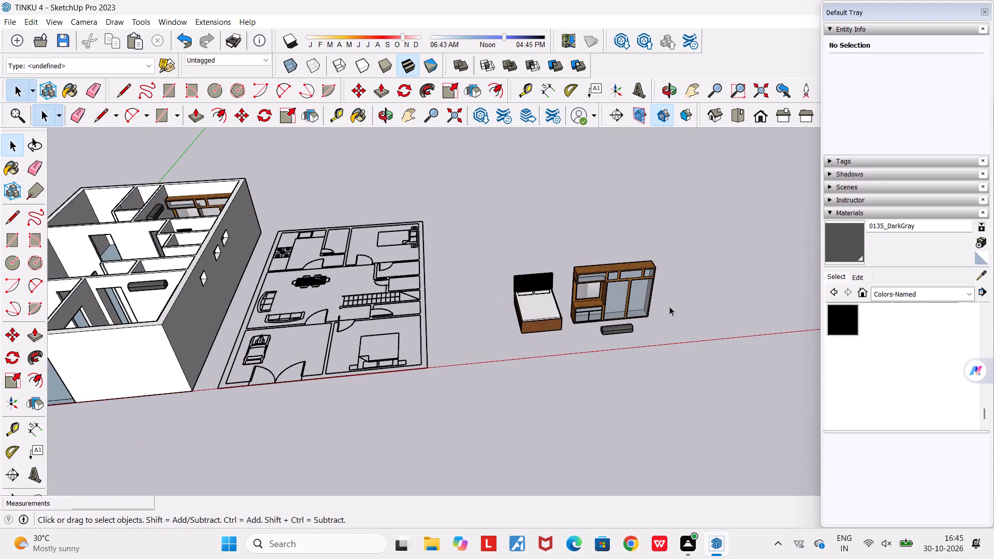
pyautogui.scroll(6, 674, 306)
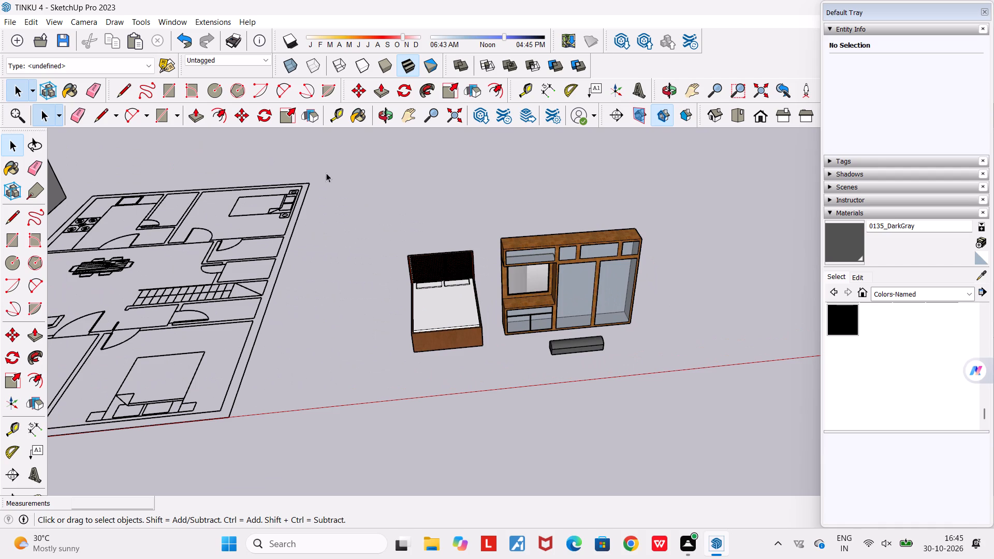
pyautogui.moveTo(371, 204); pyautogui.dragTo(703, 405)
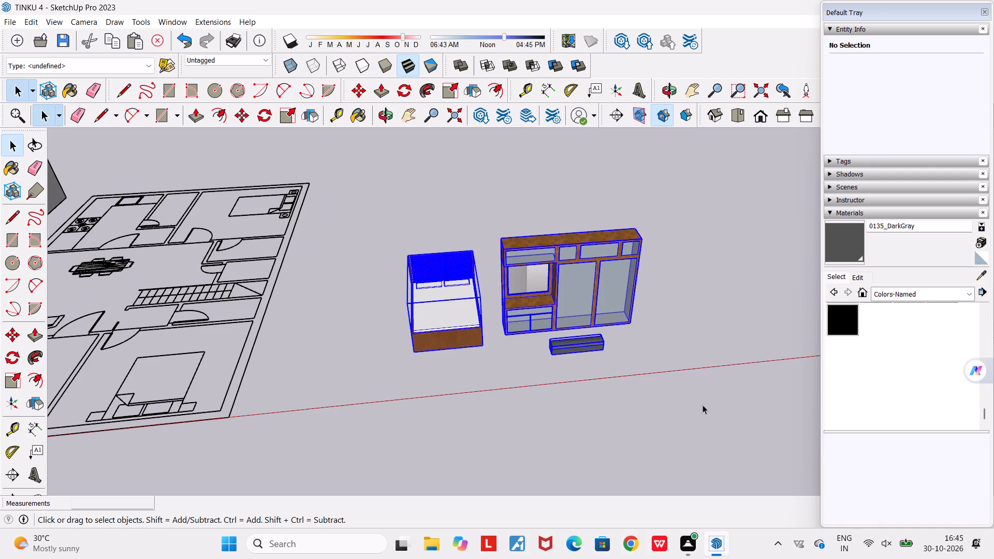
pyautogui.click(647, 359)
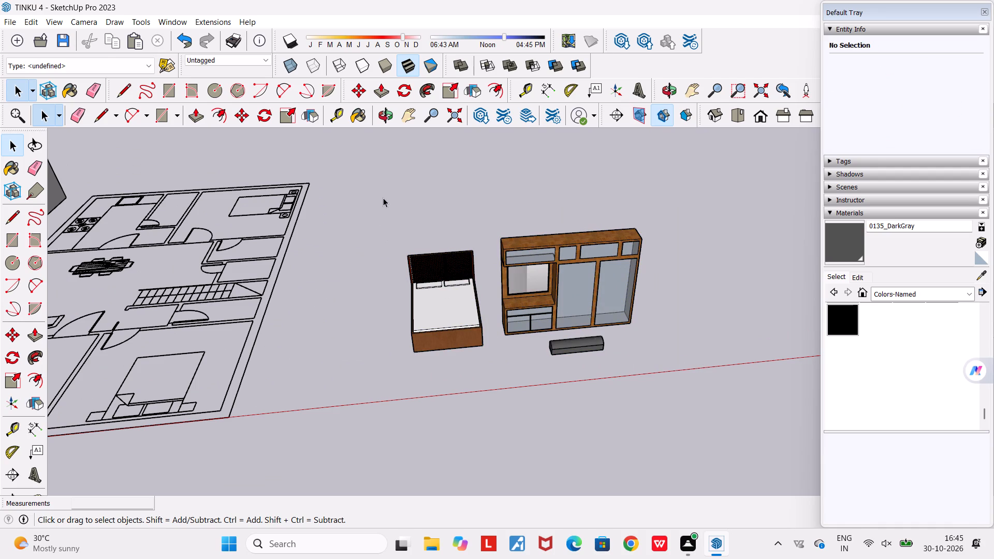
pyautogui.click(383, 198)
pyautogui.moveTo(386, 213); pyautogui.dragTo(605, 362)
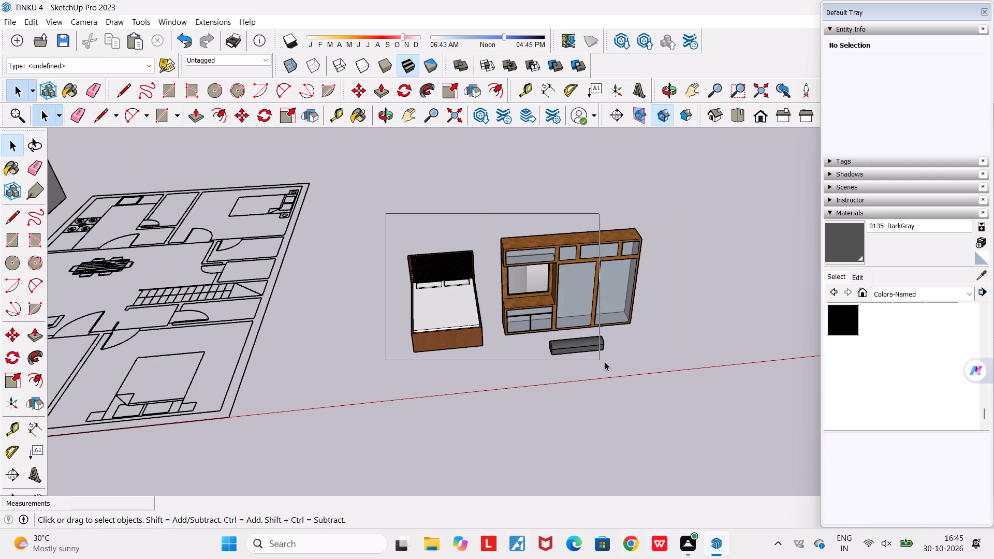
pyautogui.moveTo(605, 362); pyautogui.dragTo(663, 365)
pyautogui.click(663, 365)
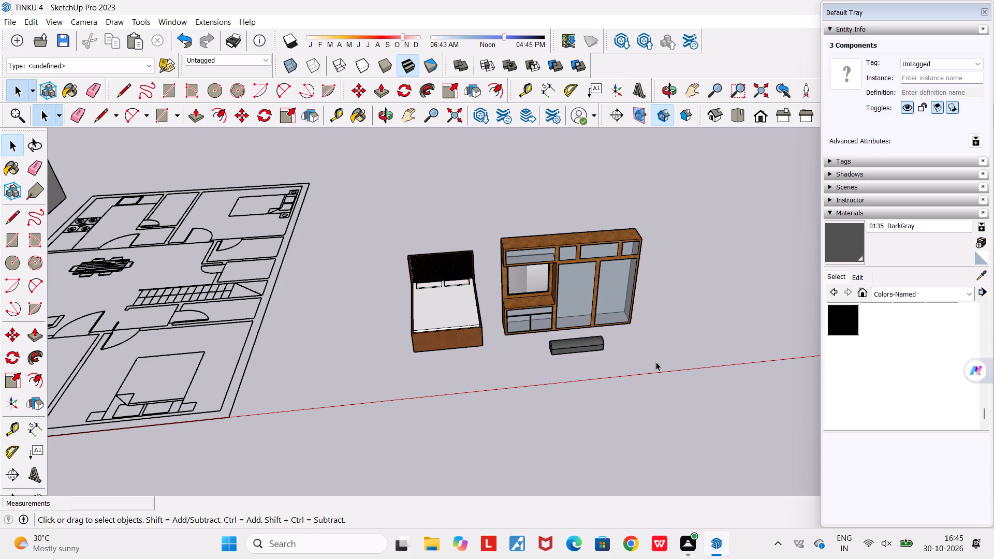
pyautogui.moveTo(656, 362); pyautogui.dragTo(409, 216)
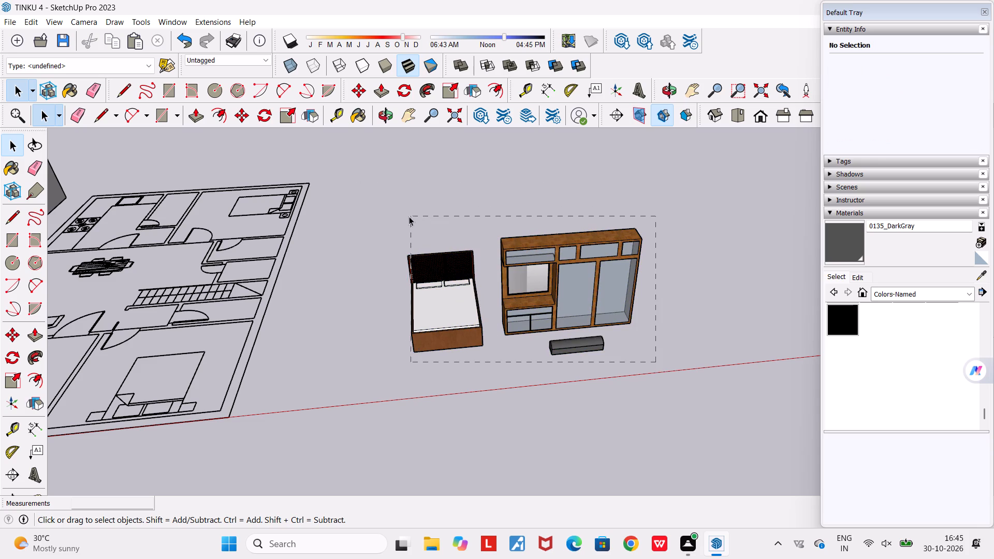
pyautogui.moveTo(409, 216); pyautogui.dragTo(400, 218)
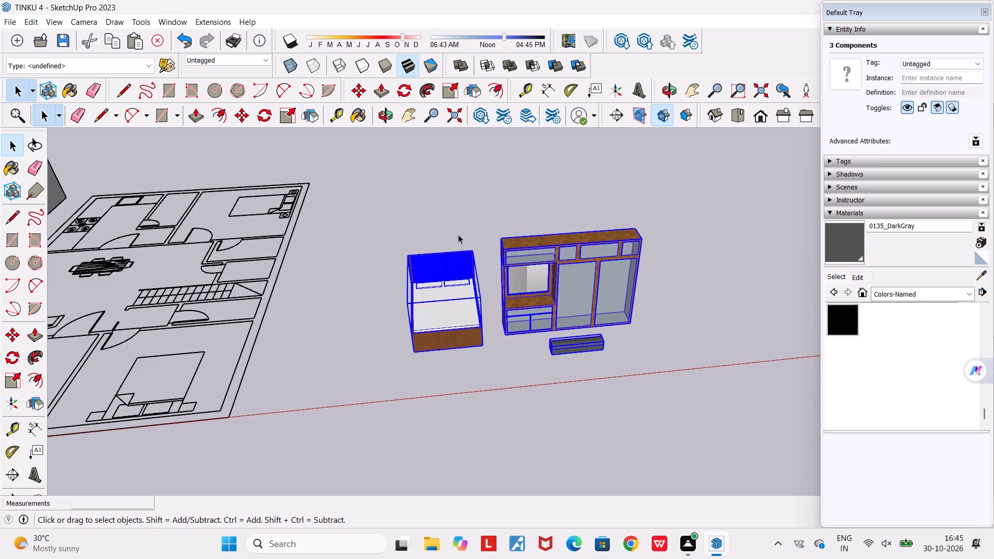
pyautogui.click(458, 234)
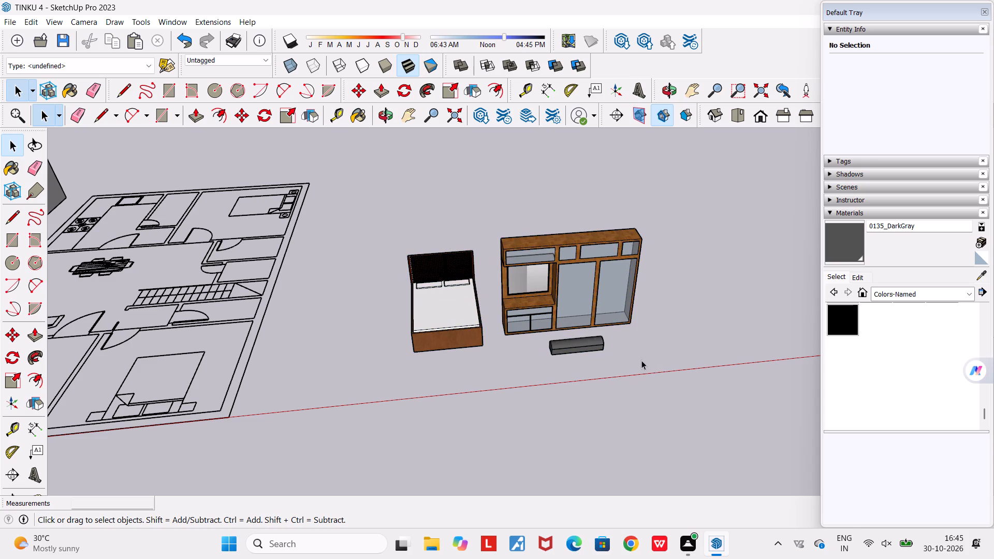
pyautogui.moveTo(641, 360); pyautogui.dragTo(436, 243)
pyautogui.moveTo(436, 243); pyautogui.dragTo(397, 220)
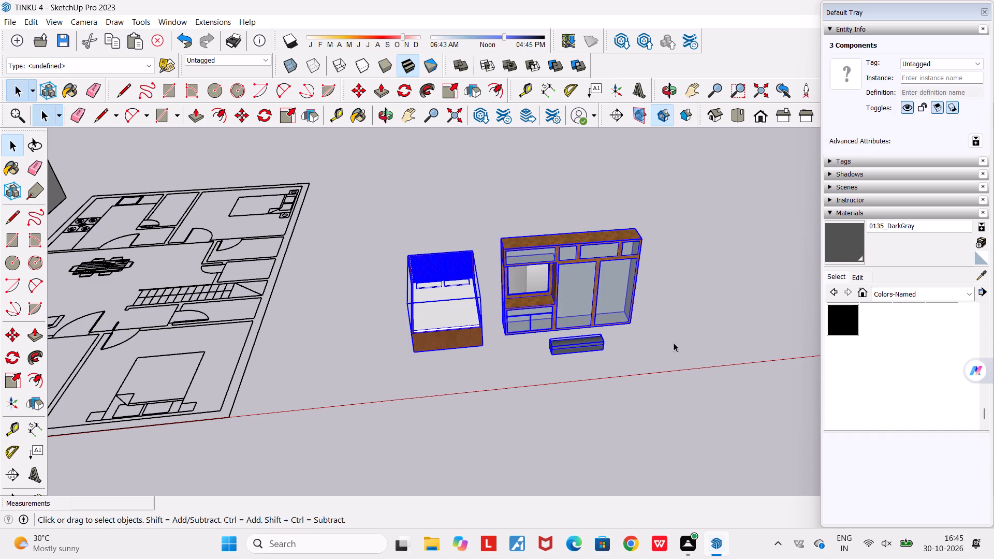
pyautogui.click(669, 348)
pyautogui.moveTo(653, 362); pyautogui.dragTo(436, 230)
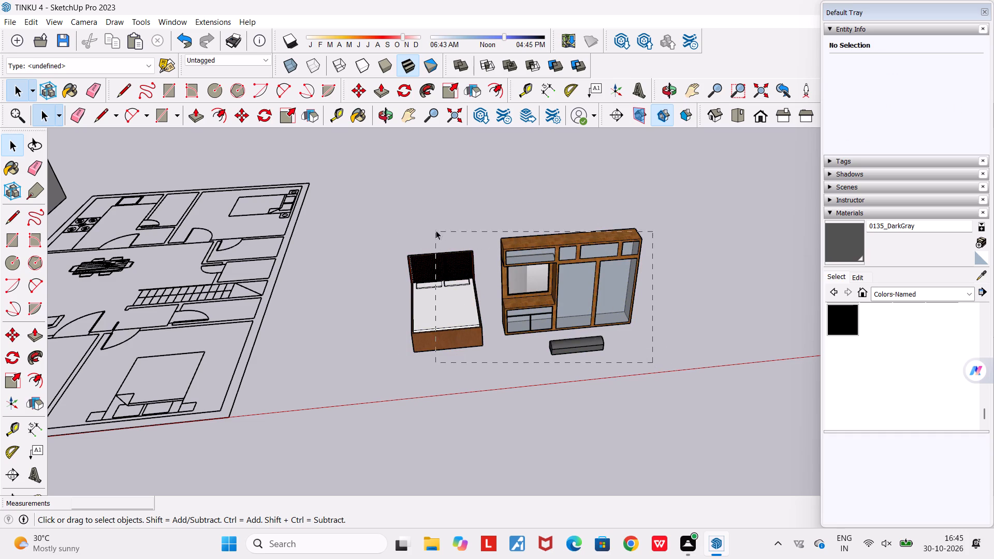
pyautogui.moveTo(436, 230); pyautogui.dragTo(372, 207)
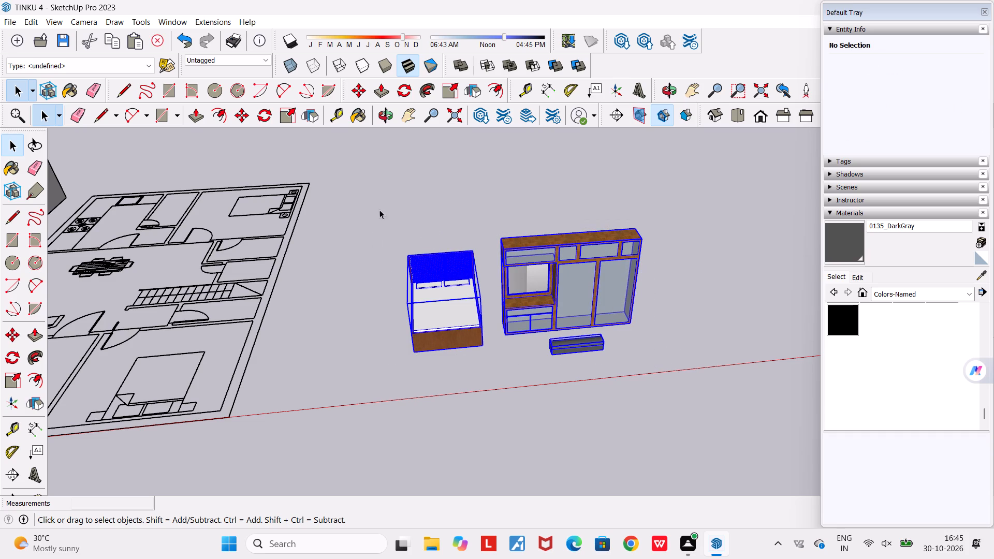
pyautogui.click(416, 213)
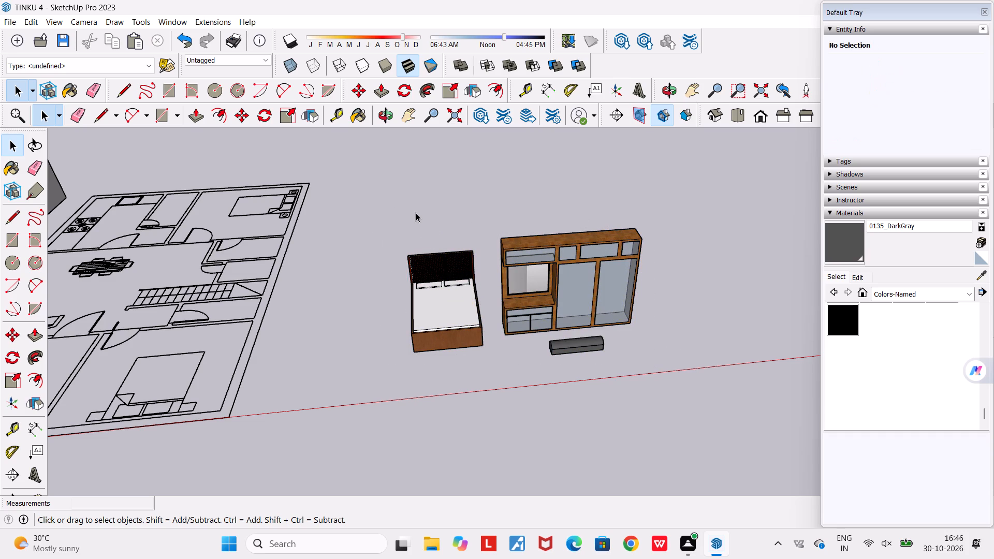
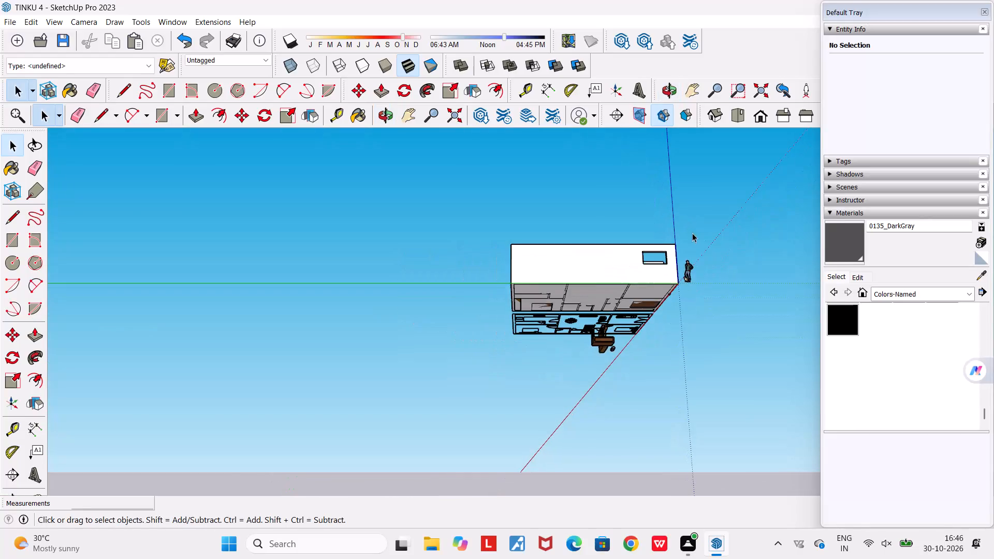
# Examine the walled house's front room and window opening, and review the house with the floor plan and furniture set.
pyautogui.moveTo(681, 289); pyautogui.dragTo(225, 451, button='middle')
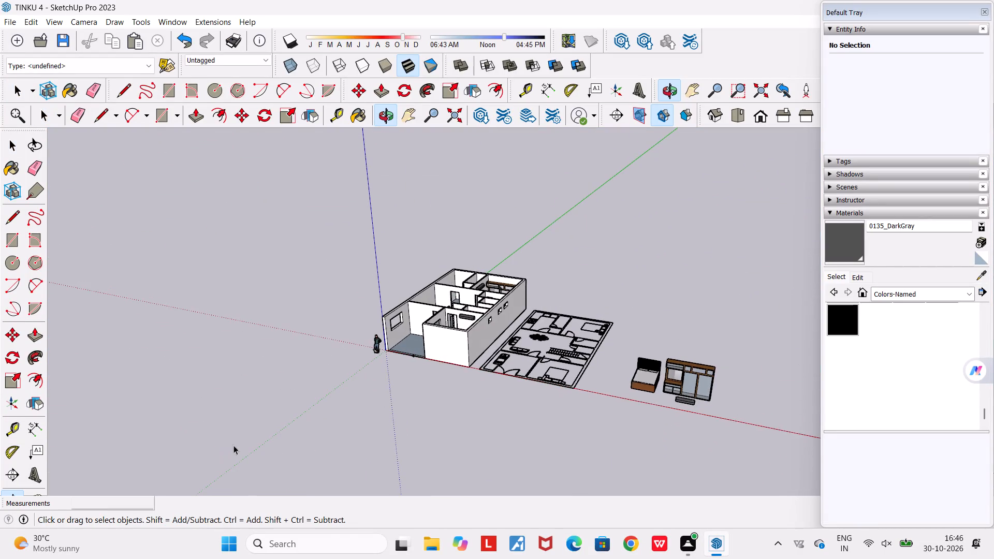
pyautogui.scroll(8, 412, 321)
pyautogui.moveTo(379, 334); pyautogui.dragTo(317, 354, button='middle')
pyautogui.scroll(4, 388, 310)
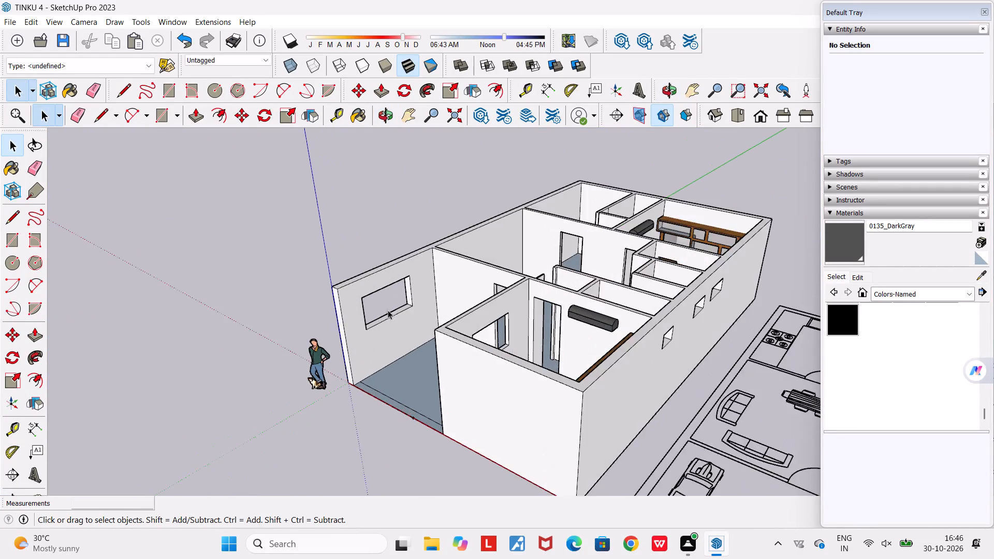
pyautogui.scroll(10, 388, 310)
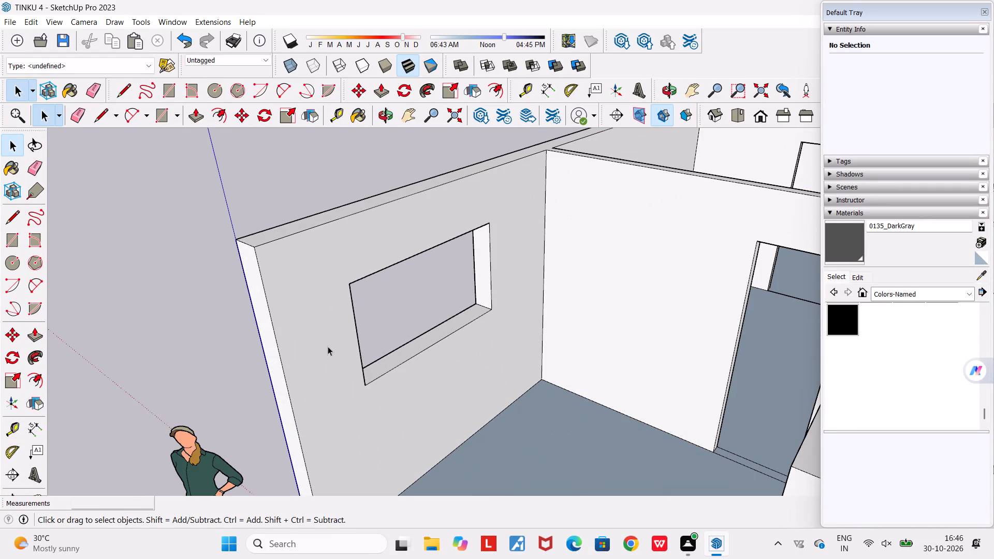
pyautogui.scroll(-16, 341, 343)
pyautogui.moveTo(385, 390); pyautogui.dragTo(443, 364, button='middle')
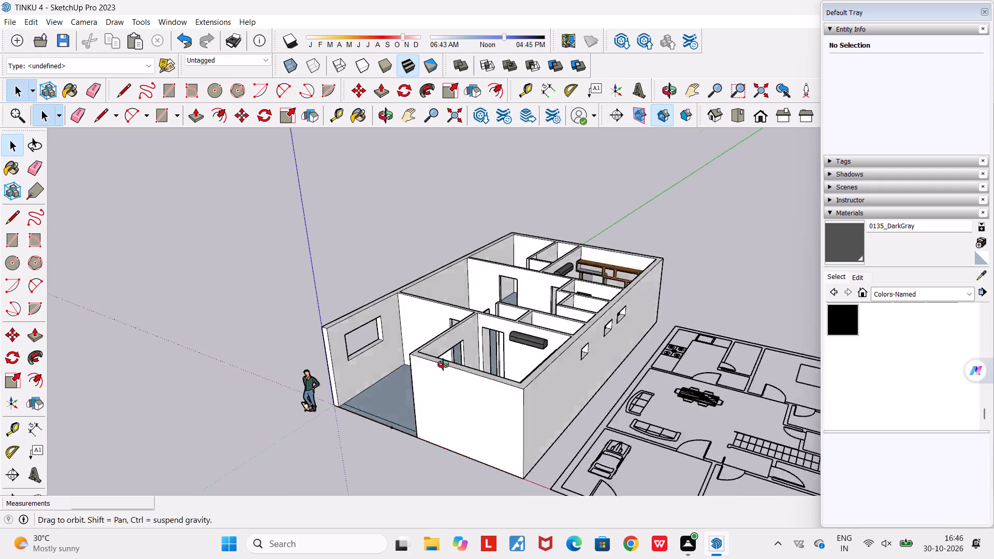
pyautogui.moveTo(443, 364); pyautogui.dragTo(478, 354, button='middle')
pyautogui.scroll(-17, 478, 354)
pyautogui.scroll(4, 711, 365)
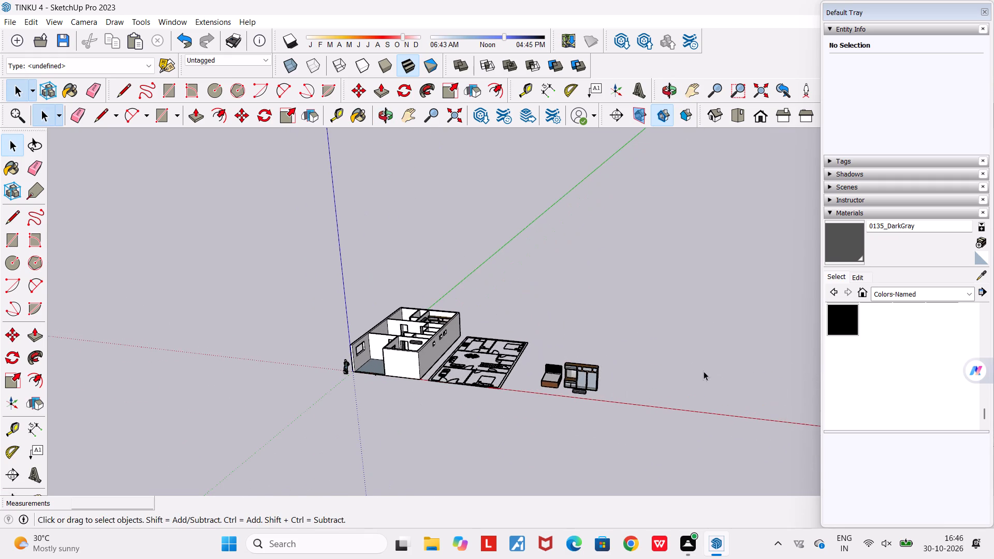
# Draw a rectangle about 1.56 m by 1.34 m on the ground beside the separate wardrobe.
pyautogui.moveTo(666, 397); pyautogui.dragTo(734, 419, button='middle')
pyautogui.scroll(9, 687, 373)
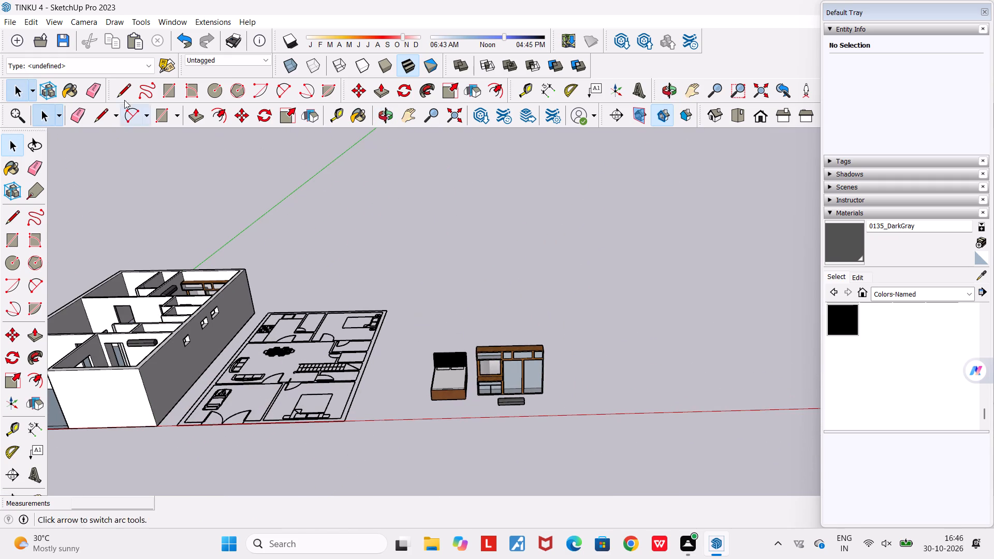
pyautogui.click(168, 93)
pyautogui.scroll(3, 607, 396)
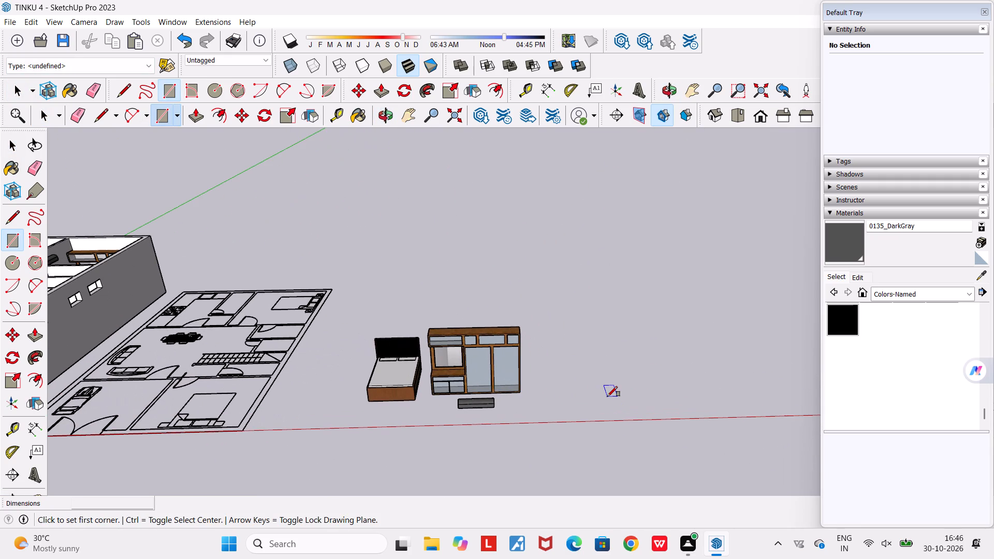
pyautogui.click(583, 369)
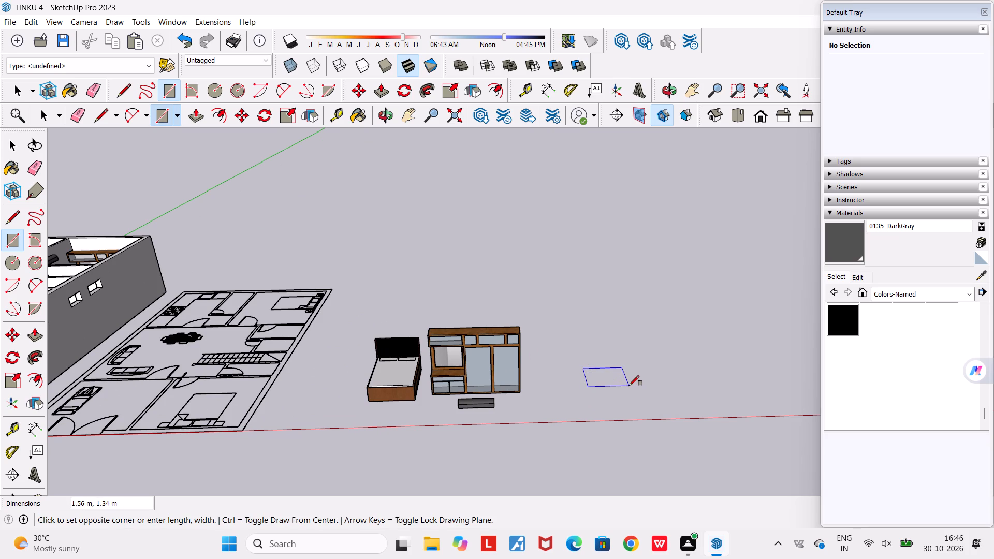
pyautogui.click(629, 386)
# Push/pull the new rectangle up about 1.30 m into a box.
pyautogui.scroll(1, 617, 376)
pyautogui.moveTo(610, 375); pyautogui.dragTo(558, 363, button='middle')
pyautogui.scroll(5, 596, 381)
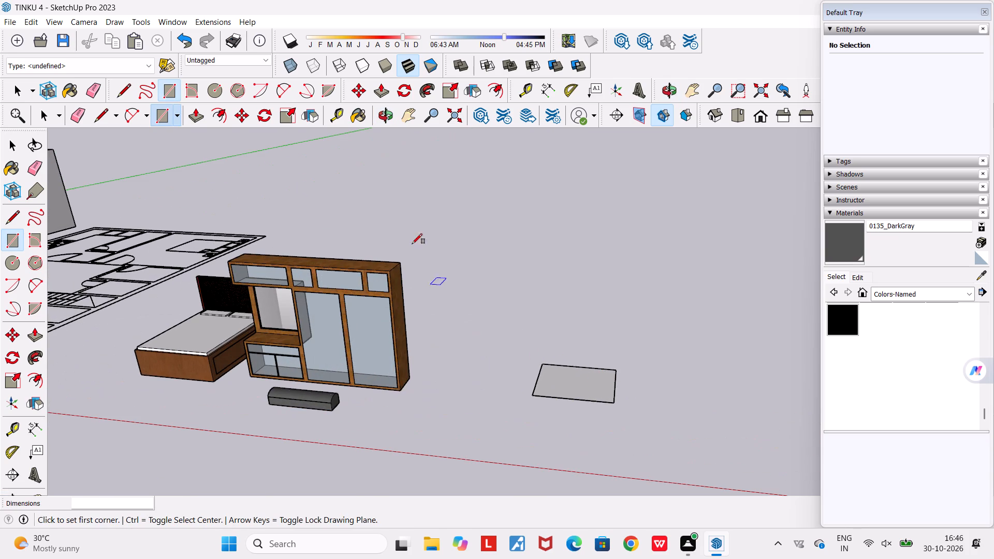
pyautogui.click(379, 87)
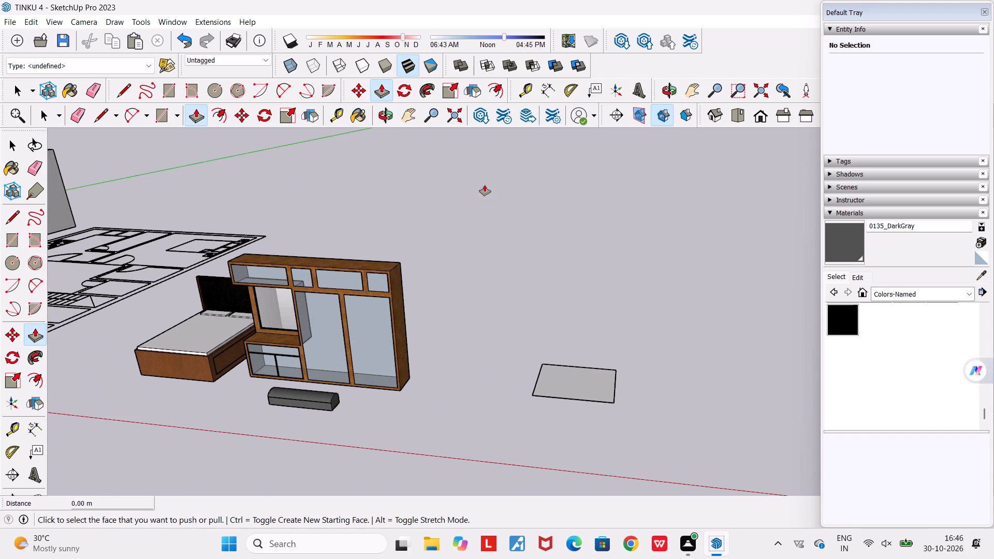
pyautogui.click(595, 372)
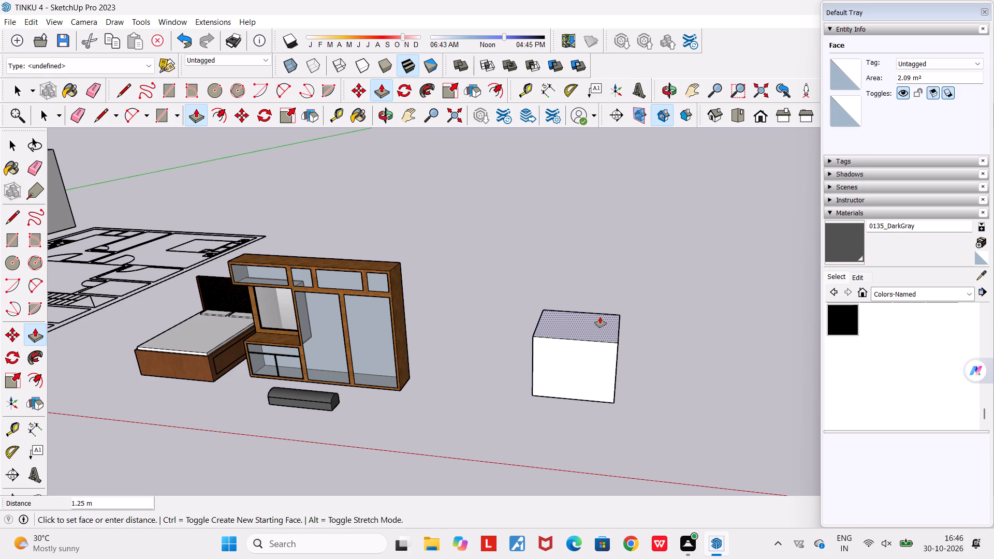
pyautogui.click(602, 315)
# Push the box's front face back about 1.26 m, leaving a thin upright panel.
pyautogui.scroll(1, 586, 375)
pyautogui.moveTo(586, 375); pyautogui.dragTo(625, 338, button='middle')
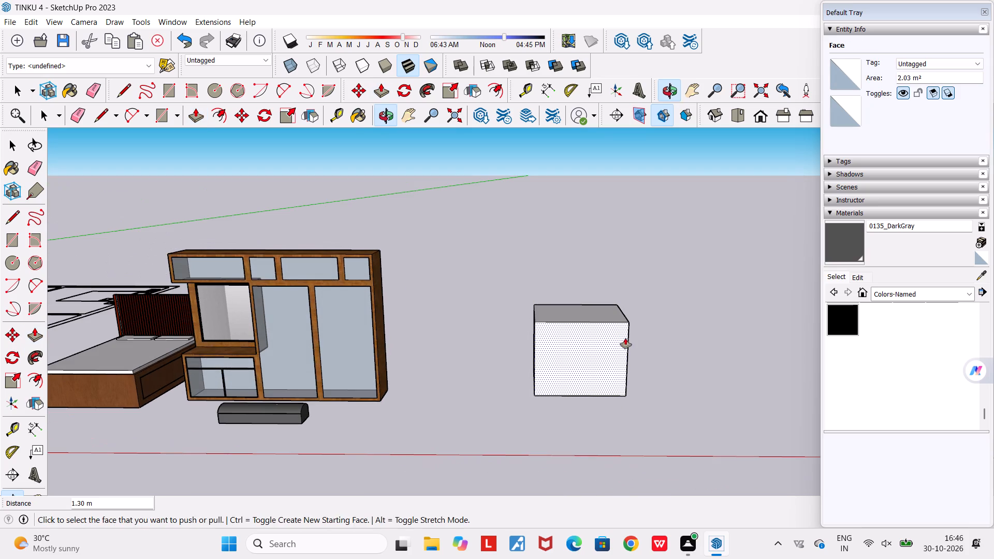
pyautogui.click(590, 348)
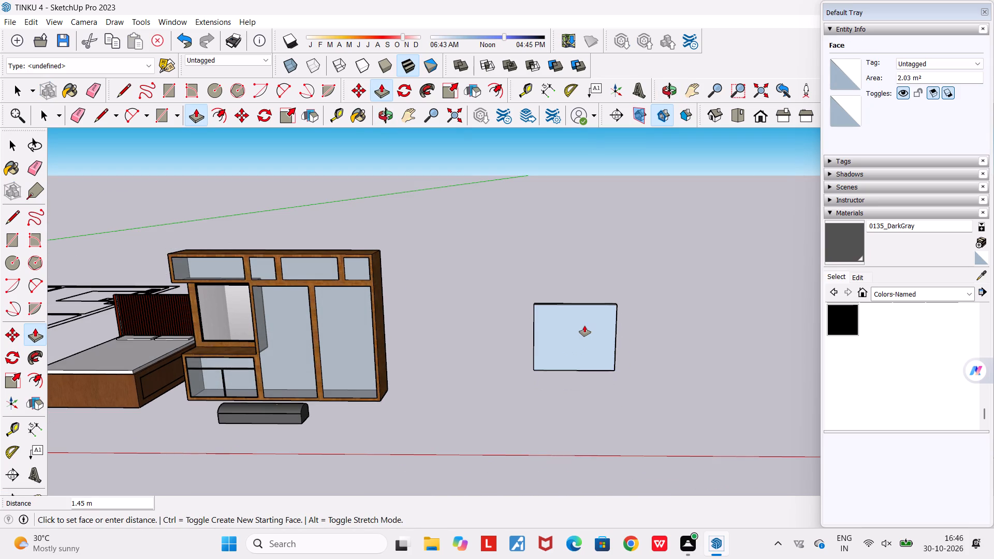
pyautogui.moveTo(583, 327); pyautogui.dragTo(358, 354, button='middle')
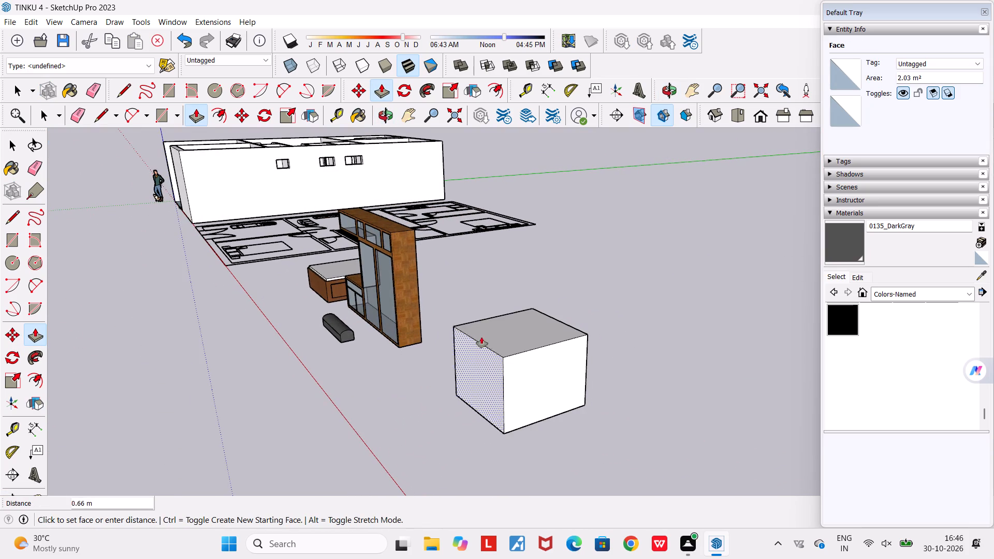
pyautogui.scroll(9, 534, 342)
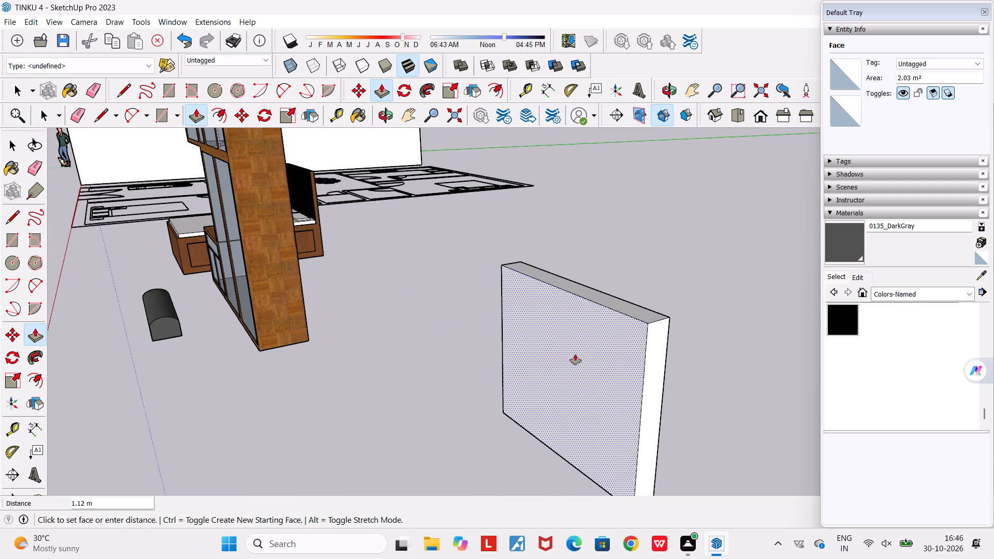
pyautogui.click(586, 357)
# Offset the outline of the thin panel's back face inward by about 0.08 m to form a border.
pyautogui.moveTo(563, 344); pyautogui.dragTo(470, 302, button='middle')
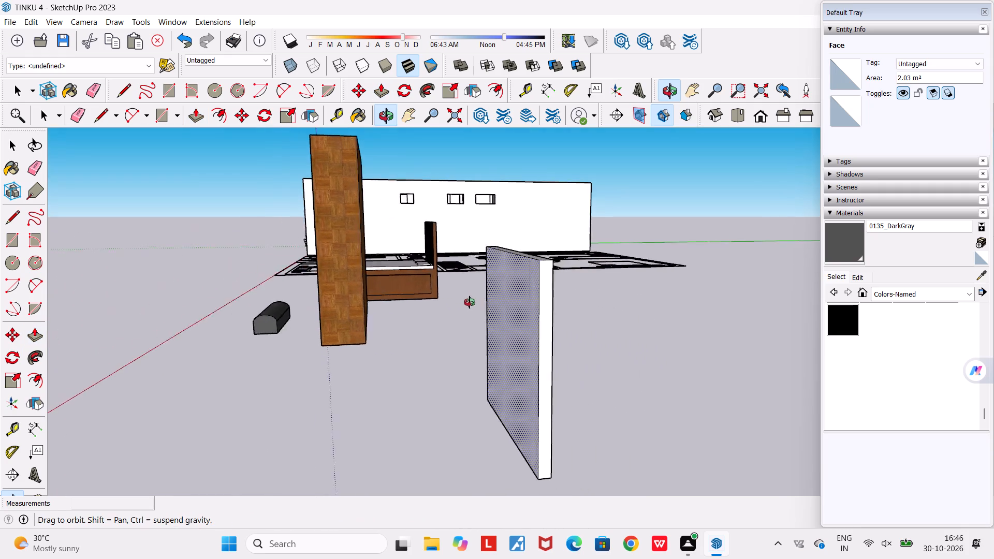
pyautogui.moveTo(470, 302); pyautogui.dragTo(282, 313, button='middle')
pyautogui.scroll(-4, 282, 313)
pyautogui.moveTo(297, 368); pyautogui.dragTo(262, 401, button='middle')
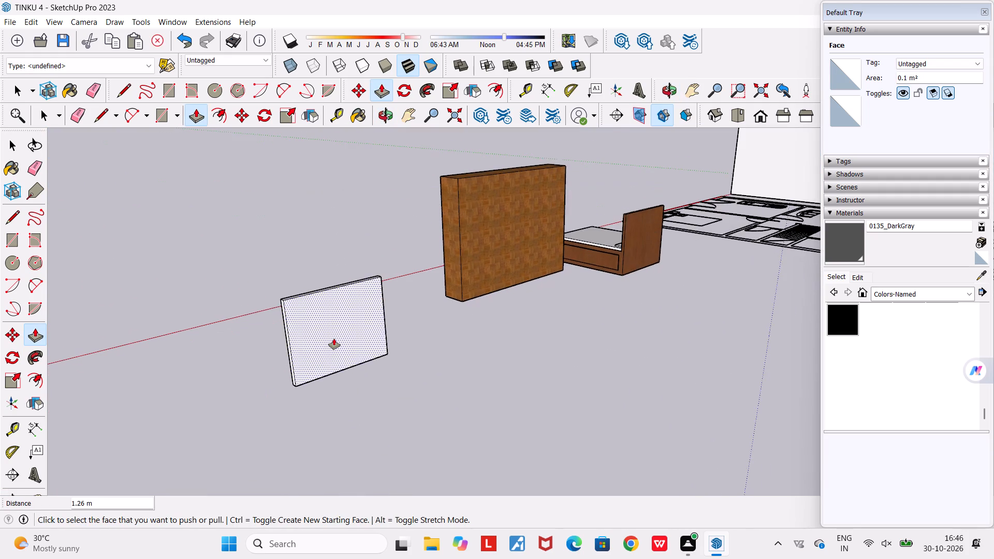
pyautogui.scroll(4, 334, 339)
pyautogui.press('space')
pyautogui.scroll(5, 343, 297)
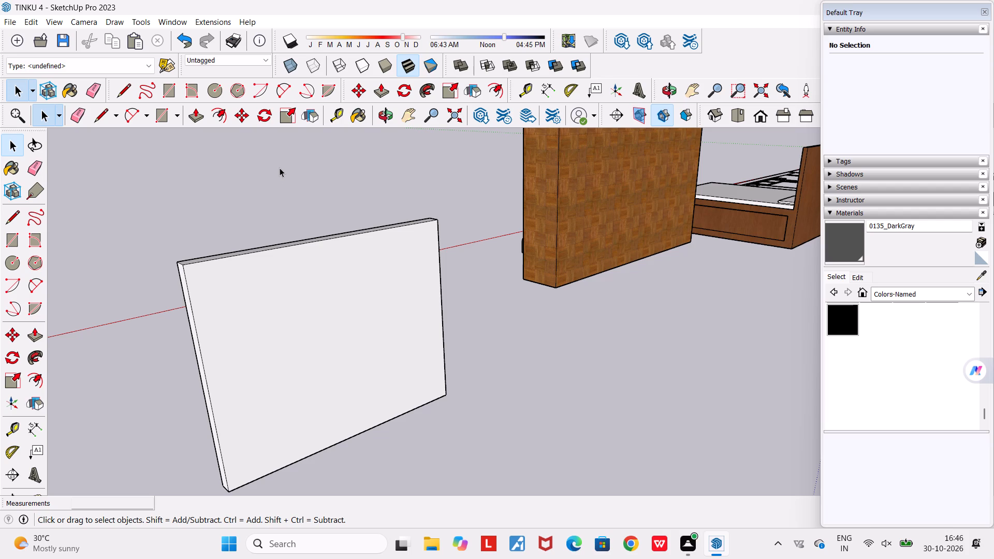
pyautogui.click(172, 89)
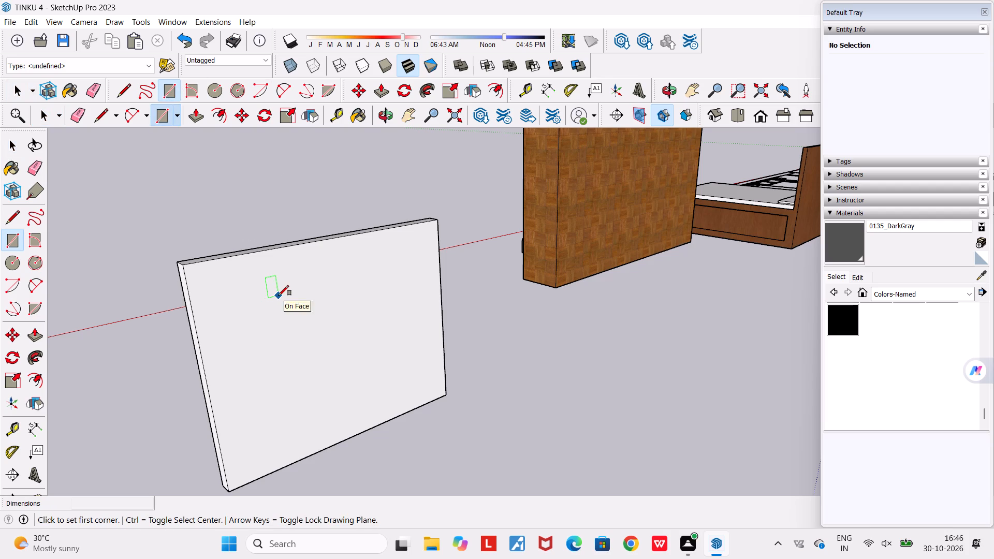
pyautogui.click(220, 117)
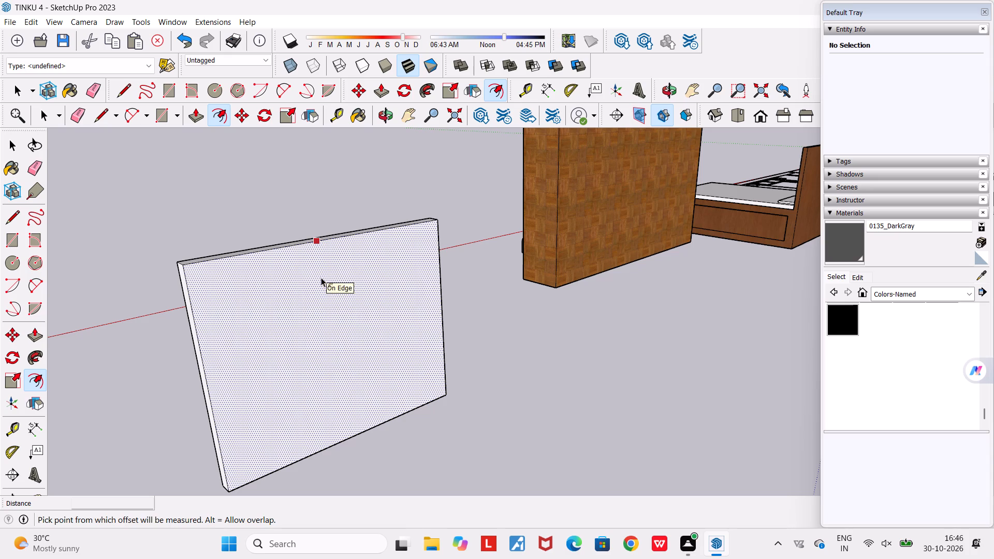
pyautogui.click(321, 277)
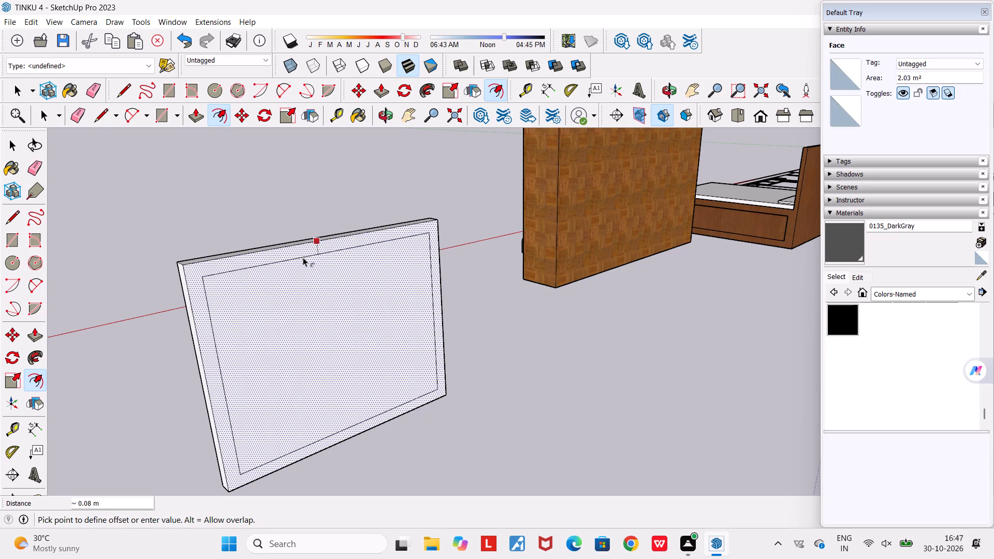
pyautogui.click(303, 259)
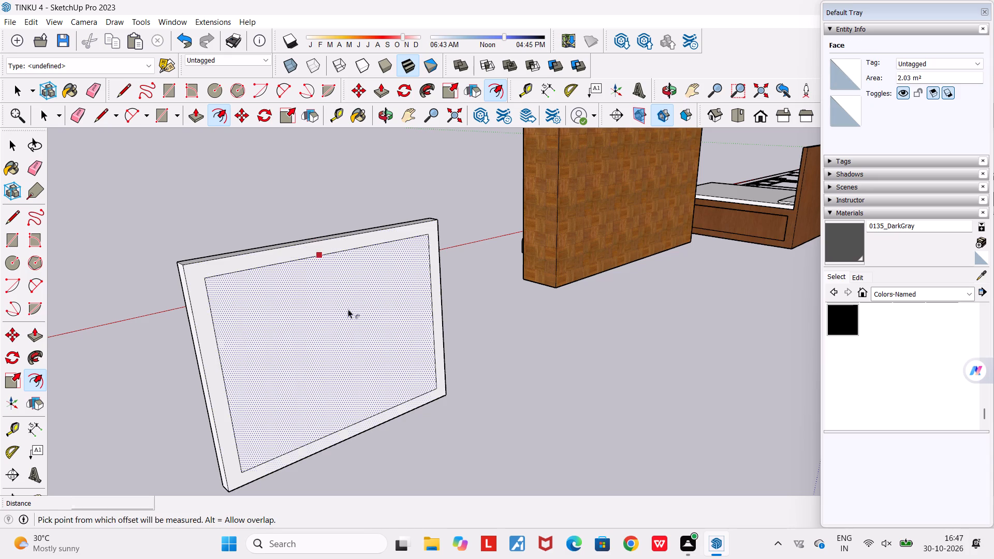
pyautogui.moveTo(347, 312); pyautogui.dragTo(257, 290, button='middle')
pyautogui.scroll(-4, 257, 290)
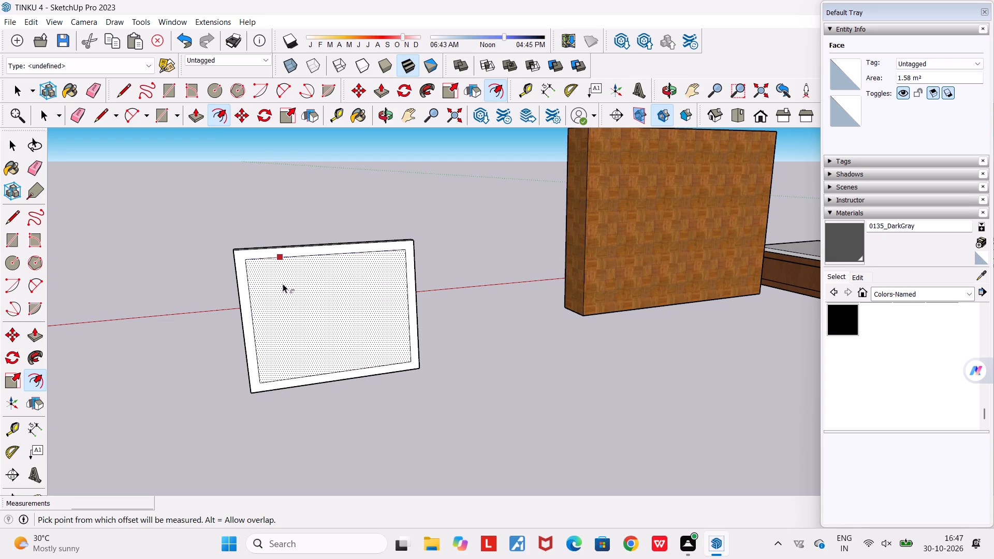
pyautogui.press('space')
pyautogui.click(308, 230)
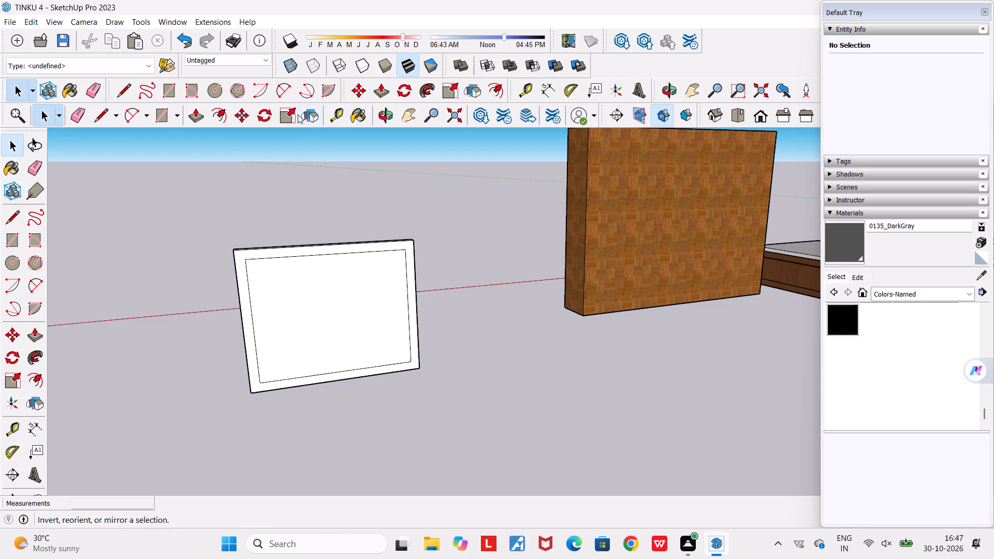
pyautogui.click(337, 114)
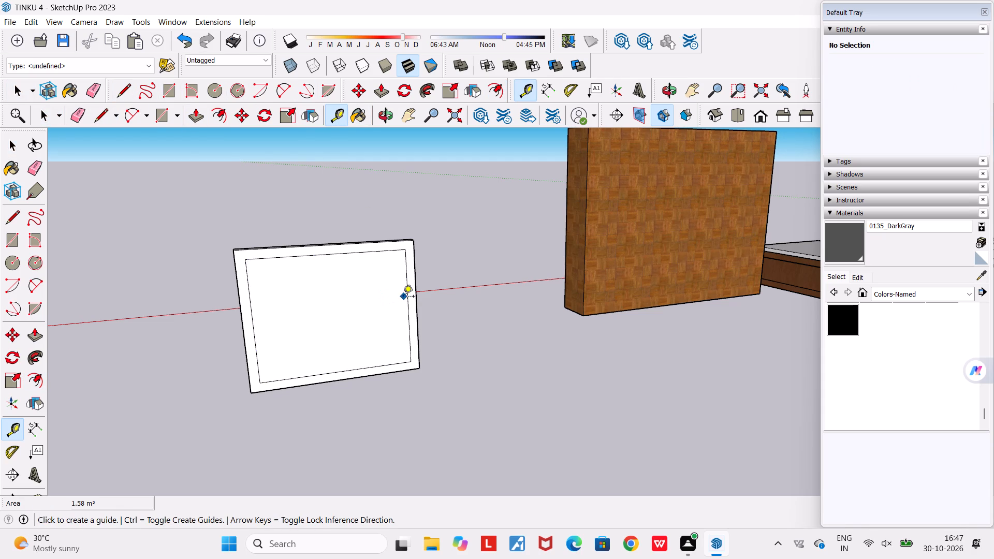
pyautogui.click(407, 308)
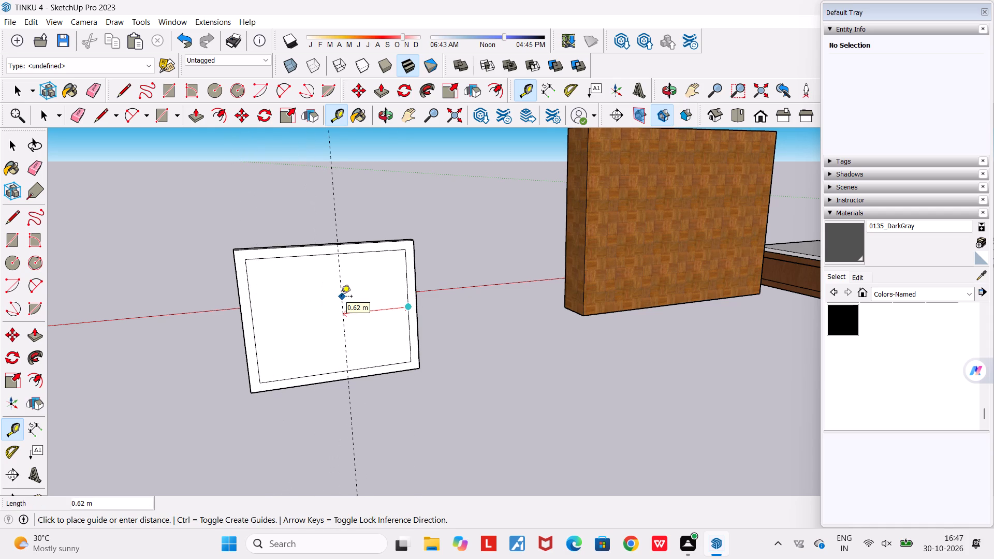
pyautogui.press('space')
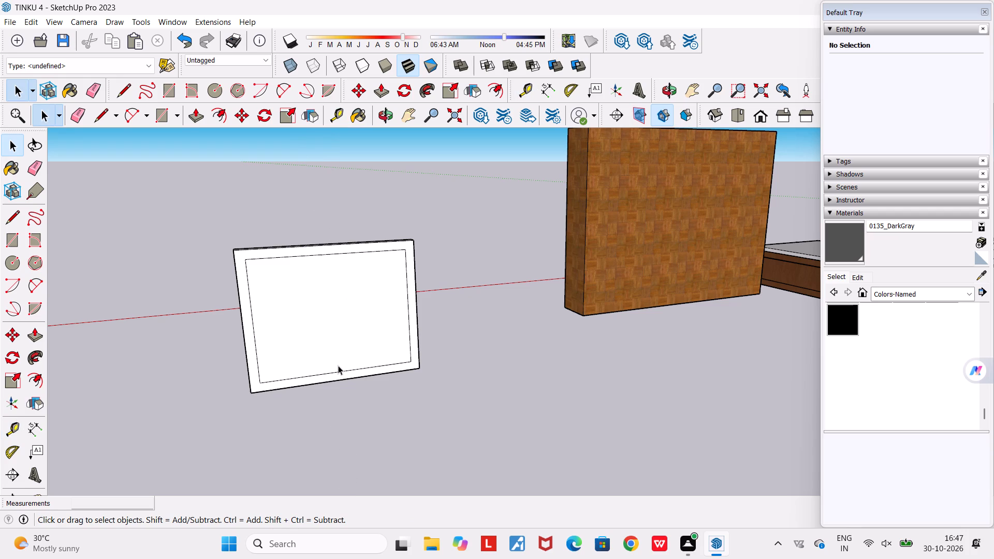
# Draw a vertical centre line about 1.13 m long between the midpoints of the inner outline's bottom and top edges.
pyautogui.press('l')
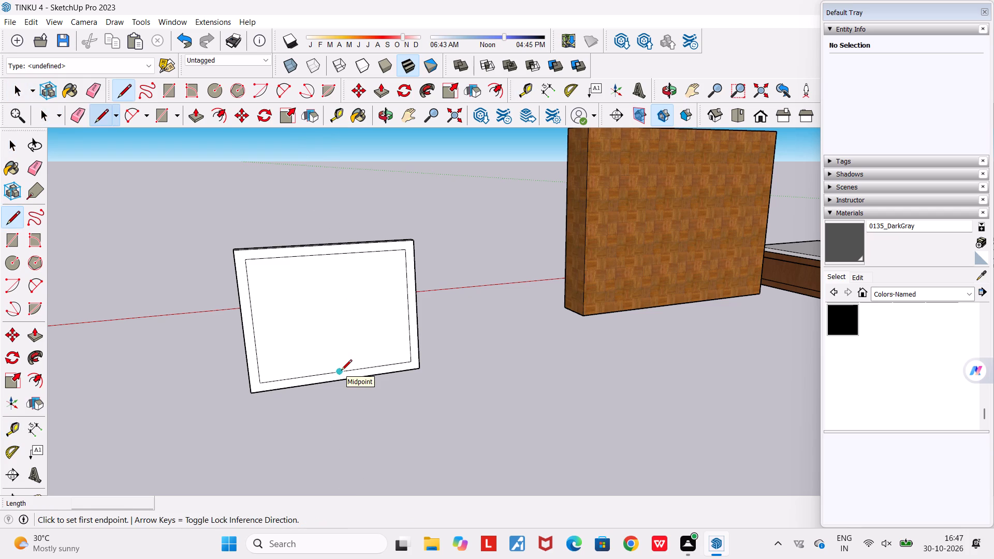
pyautogui.click(341, 371)
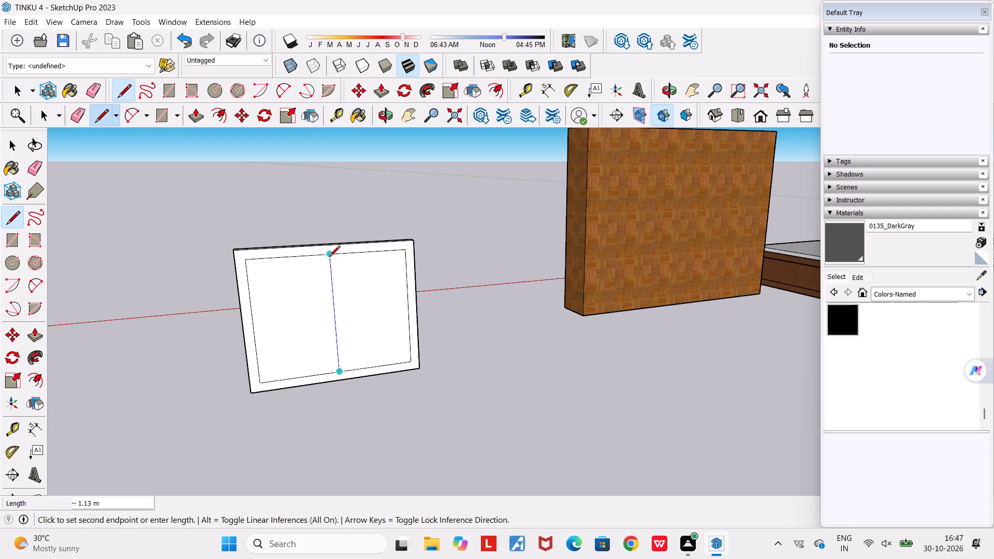
pyautogui.click(329, 257)
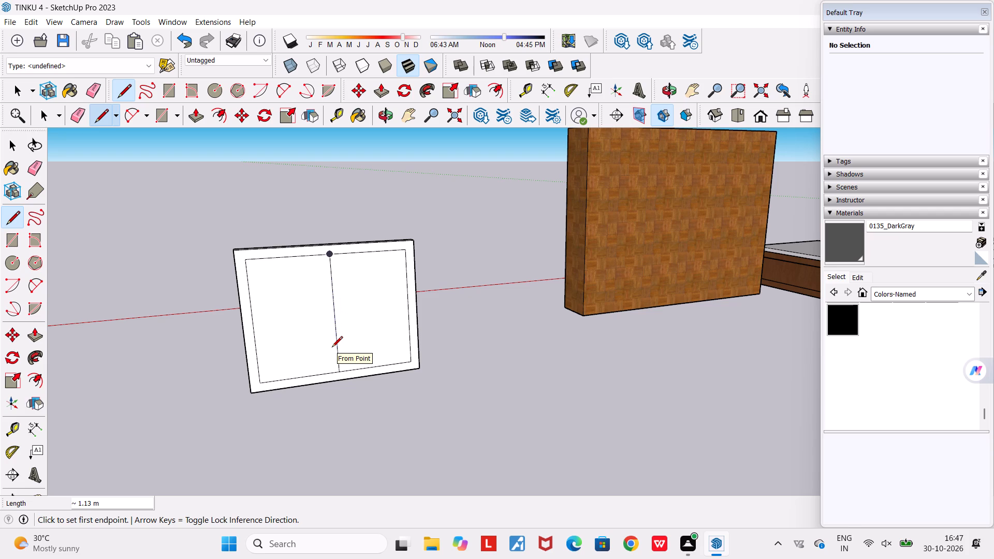
pyautogui.press('space')
# Place a vertical guide 0.10 m to one side of the panel's centre line.
pyautogui.scroll(4, 341, 313)
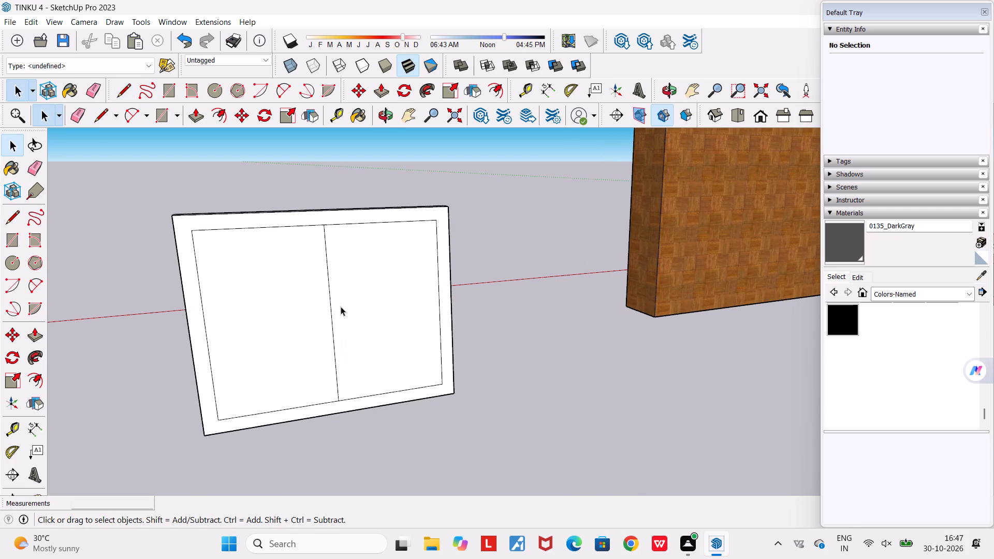
pyautogui.click(334, 110)
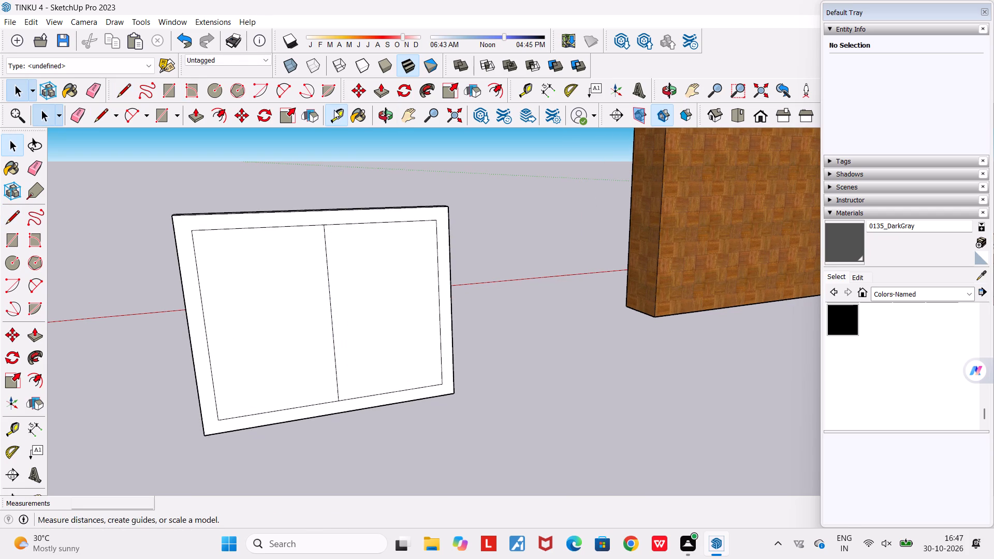
pyautogui.click(331, 318)
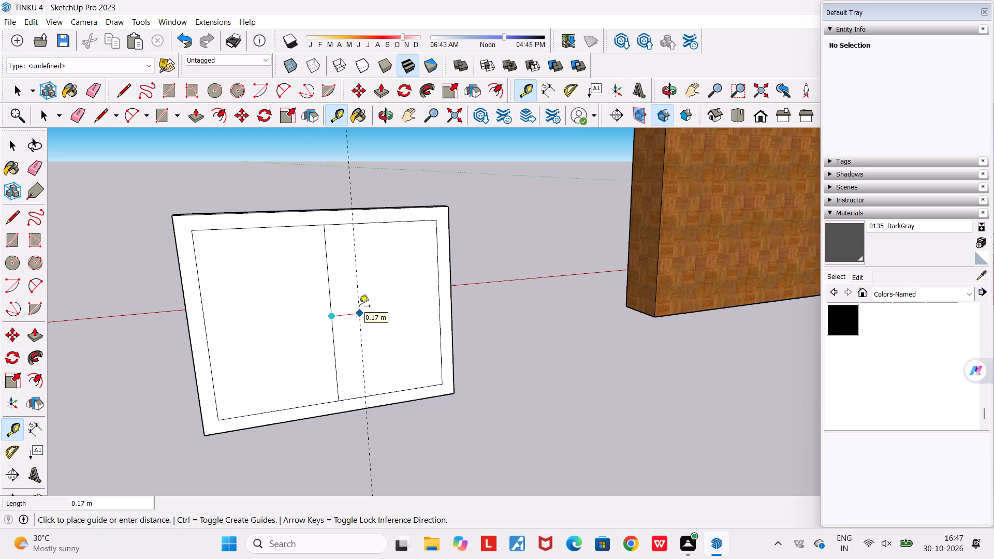
pyautogui.write('0.')
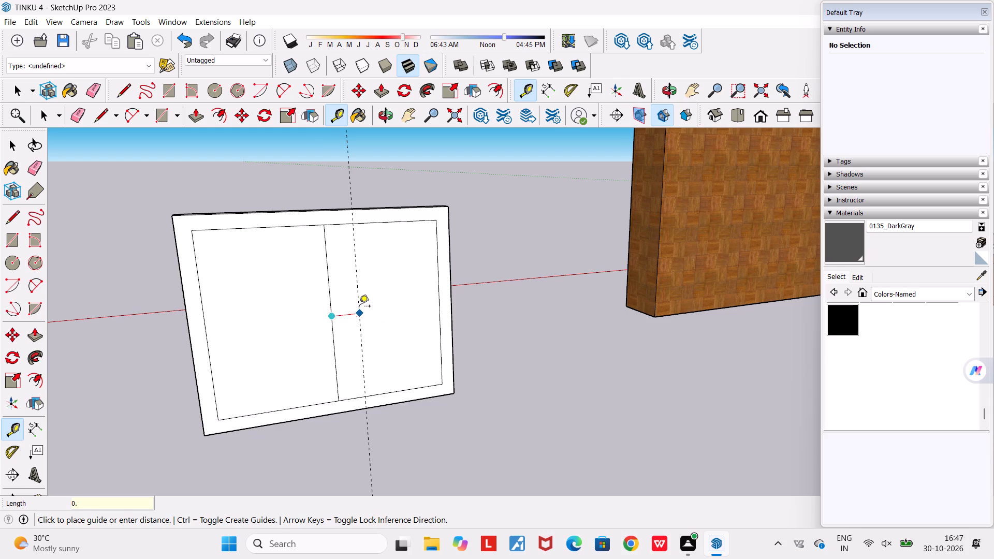
pyautogui.write('10')
pyautogui.press('Return')
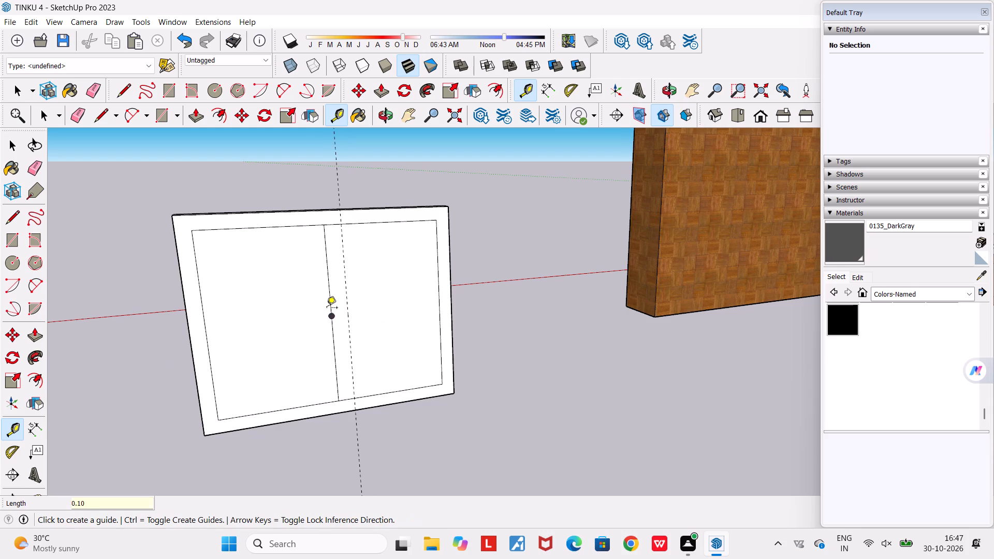
# Place two vertical guides 0.05 m from the panel's centre line, one on each side.
pyautogui.scroll(2, 327, 308)
pyautogui.click(330, 306)
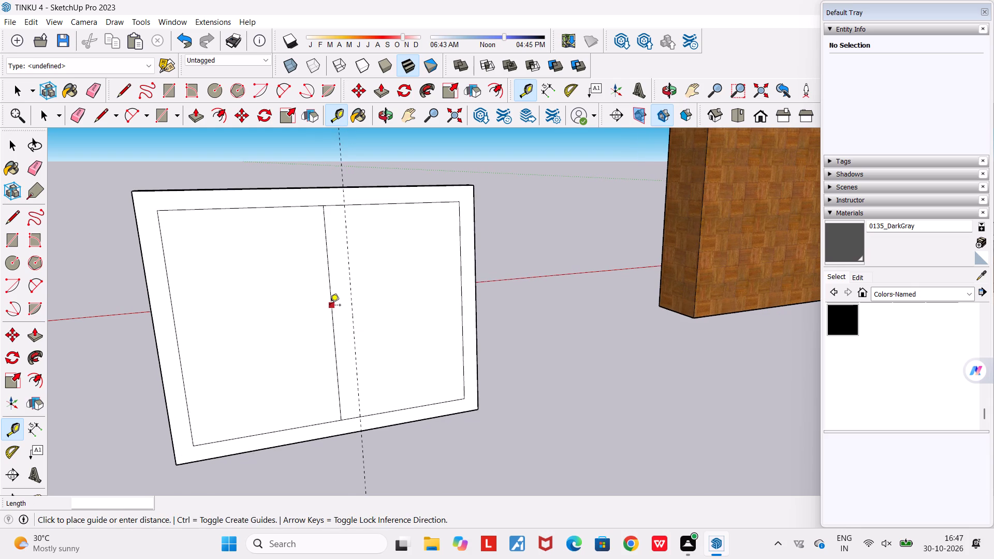
pyautogui.write('0.05')
pyautogui.press('Return')
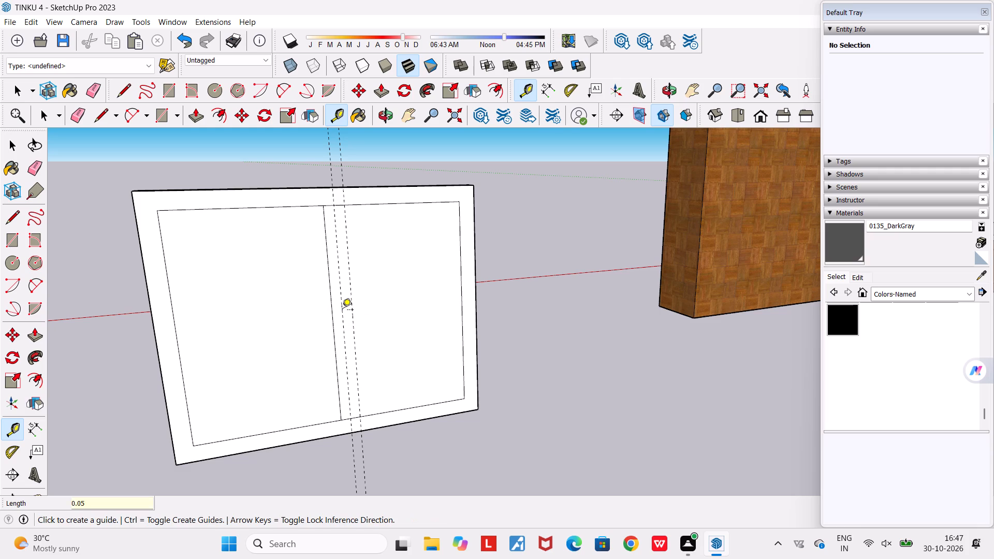
pyautogui.click(329, 302)
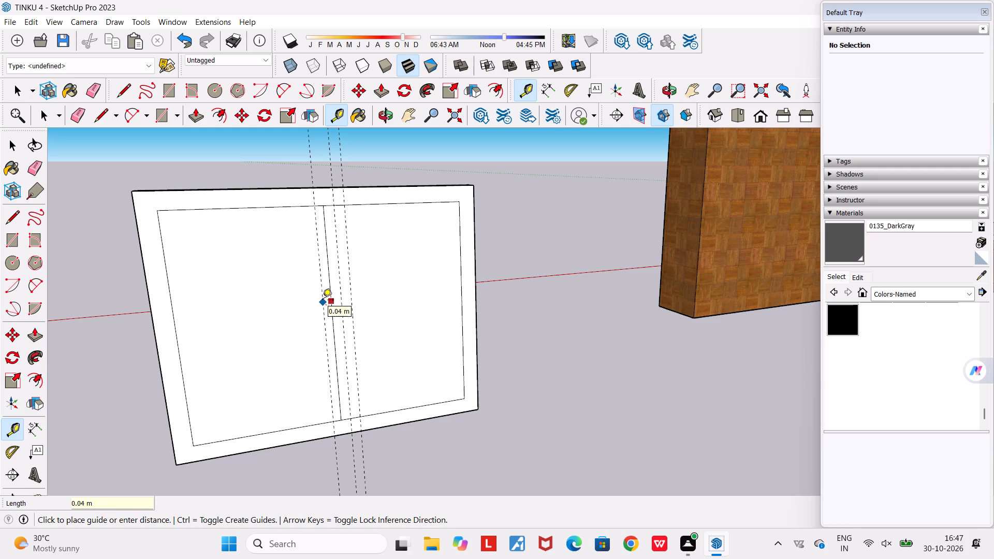
pyautogui.write('0.05')
pyautogui.press('Return')
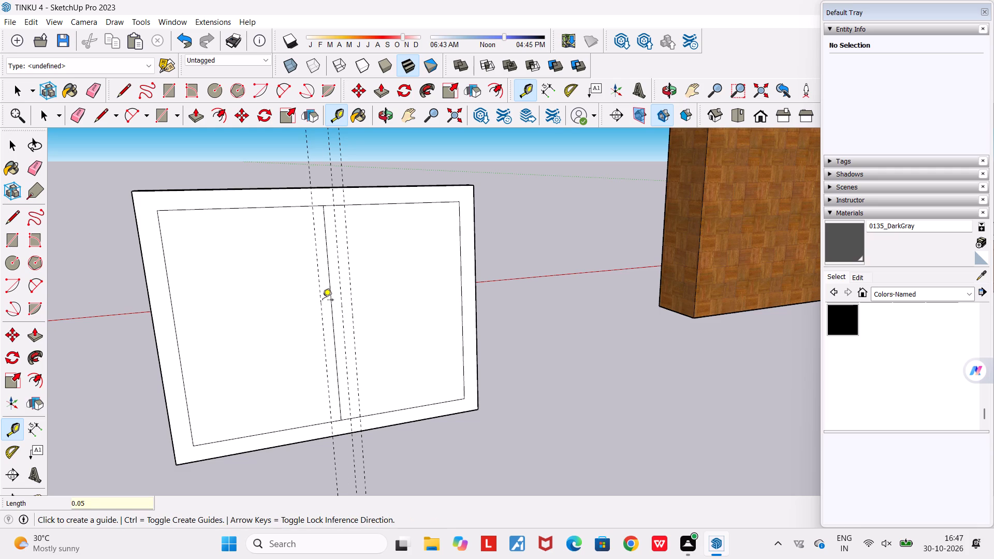
pyautogui.press('Escape')
# Draw a rectangle 0.10 m wide and about 1.13 m high between the two 0.05 m guides, spanning the inner outline.
pyautogui.click(172, 97)
pyautogui.scroll(4, 339, 227)
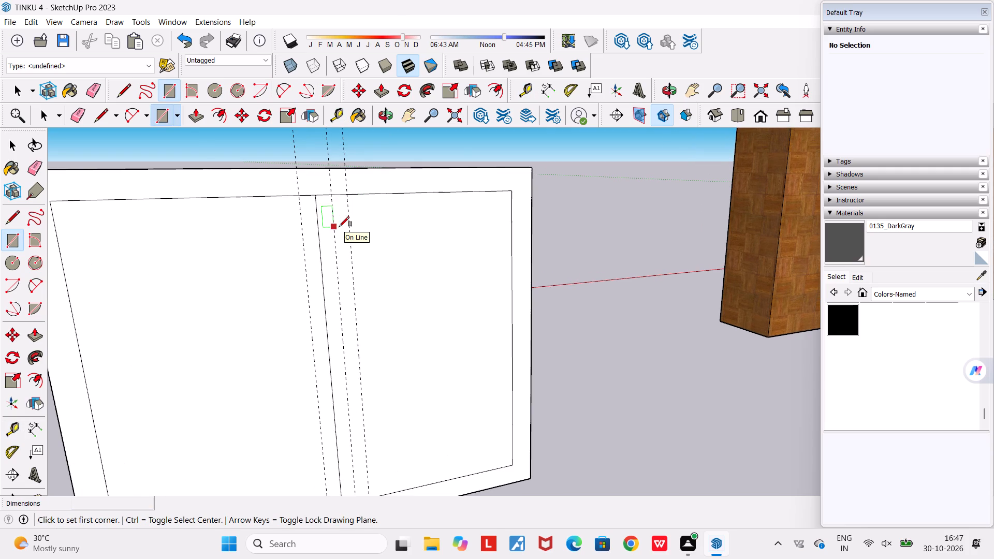
pyautogui.click(301, 196)
pyautogui.scroll(-6, 301, 199)
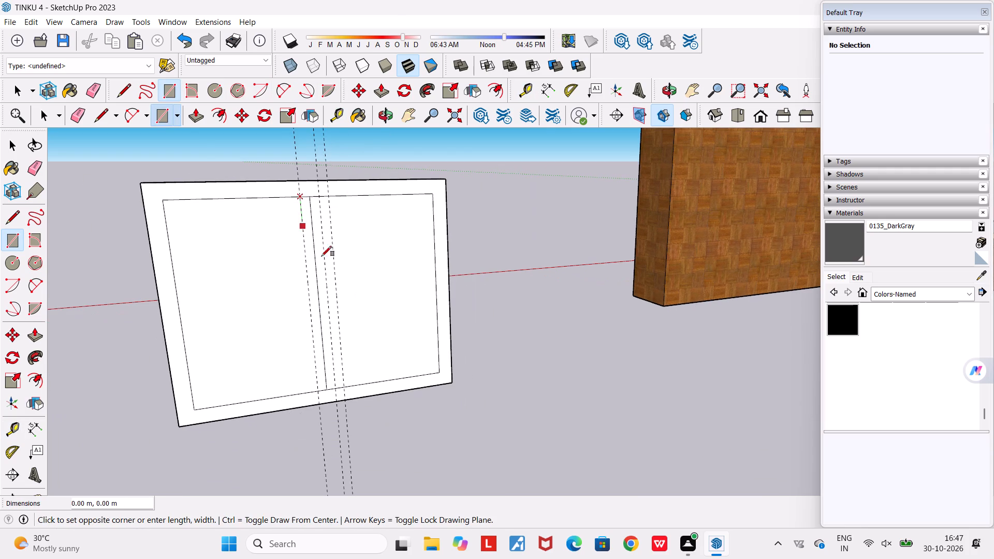
pyautogui.scroll(10, 338, 388)
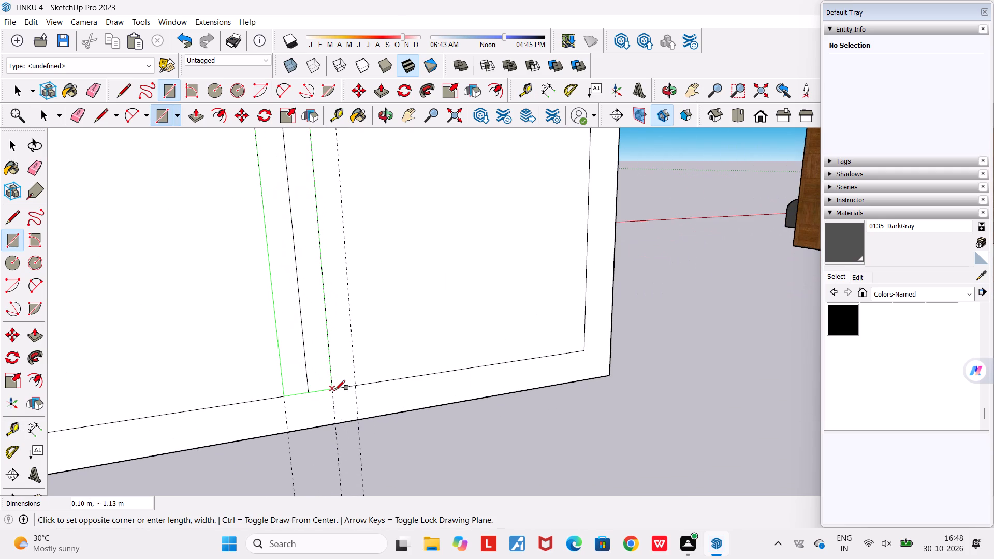
pyautogui.click(333, 387)
pyautogui.scroll(-12, 335, 380)
pyautogui.moveTo(323, 302); pyautogui.dragTo(369, 318, button='middle')
pyautogui.scroll(-2, 369, 318)
pyautogui.press('space')
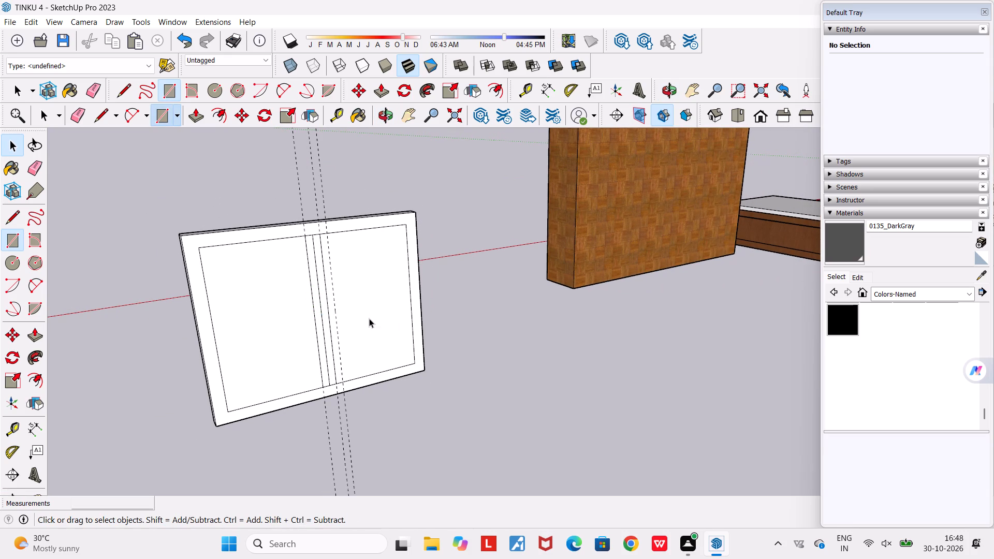
# Erase the three vertical guides and the centre line inside the central strip.
pyautogui.click(332, 284)
pyautogui.press('Delete')
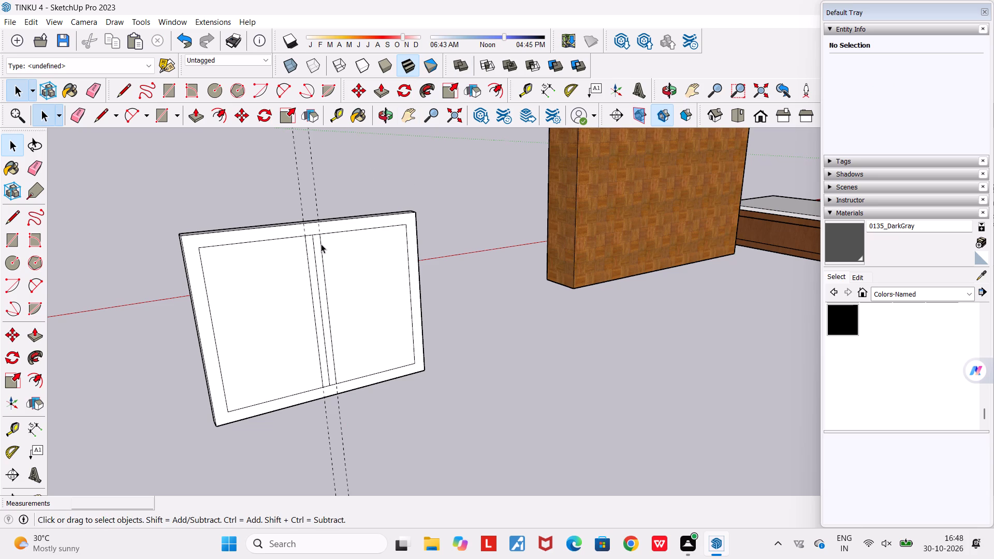
pyautogui.click(88, 90)
pyautogui.moveTo(324, 179); pyautogui.dragTo(281, 184)
pyautogui.scroll(4, 315, 285)
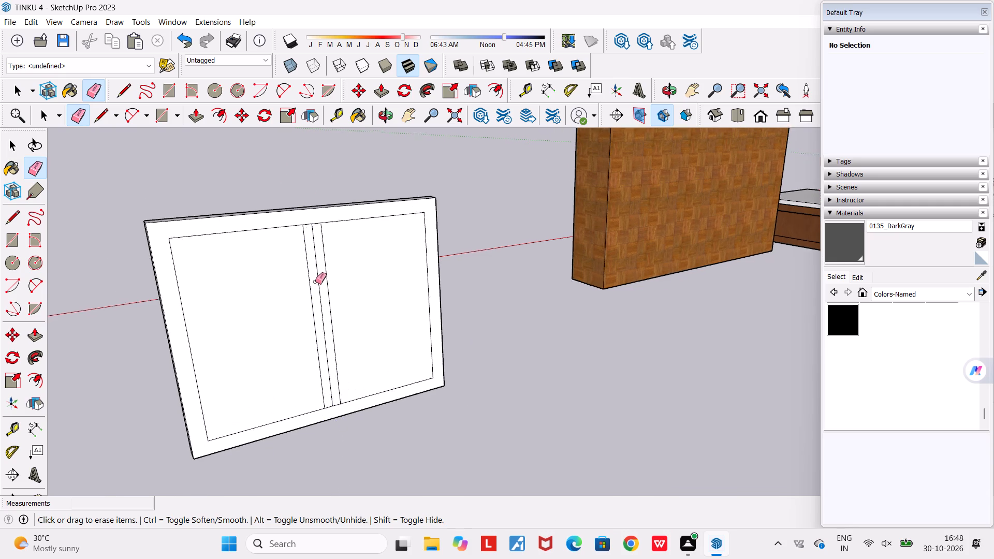
pyautogui.click(319, 283)
pyautogui.scroll(-3, 320, 284)
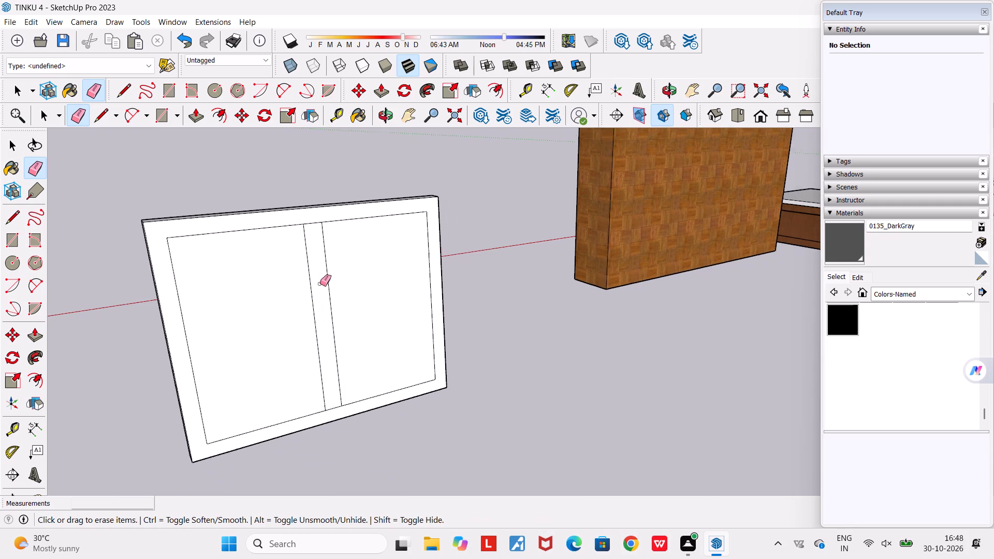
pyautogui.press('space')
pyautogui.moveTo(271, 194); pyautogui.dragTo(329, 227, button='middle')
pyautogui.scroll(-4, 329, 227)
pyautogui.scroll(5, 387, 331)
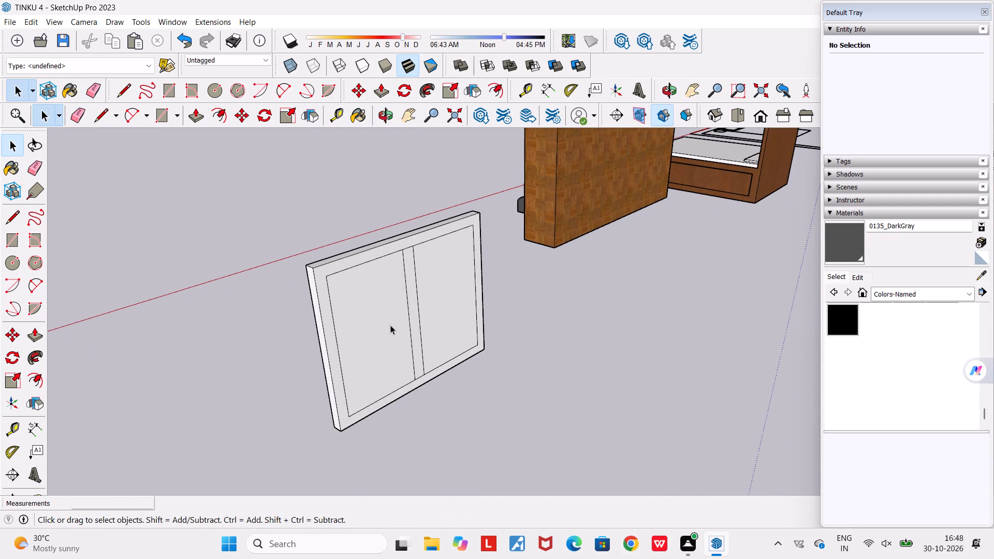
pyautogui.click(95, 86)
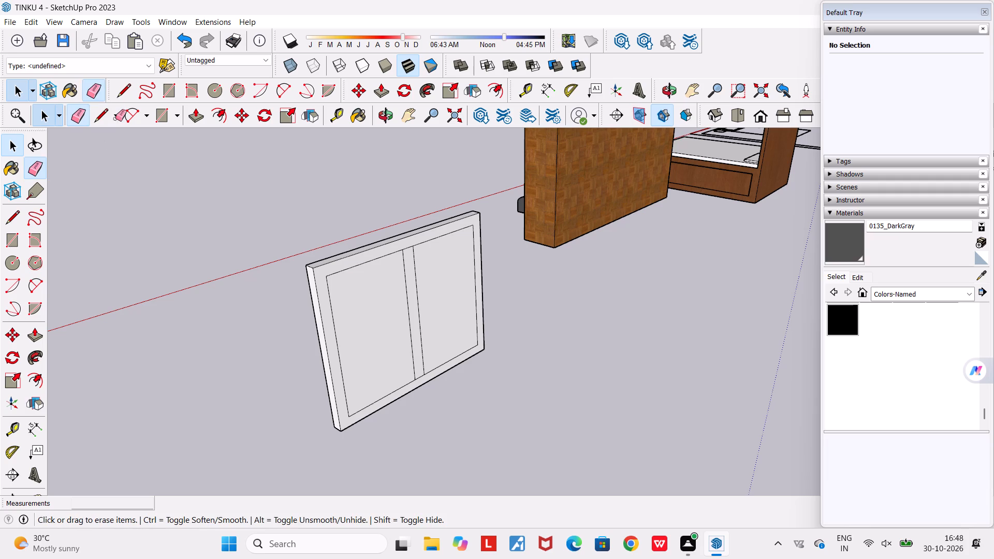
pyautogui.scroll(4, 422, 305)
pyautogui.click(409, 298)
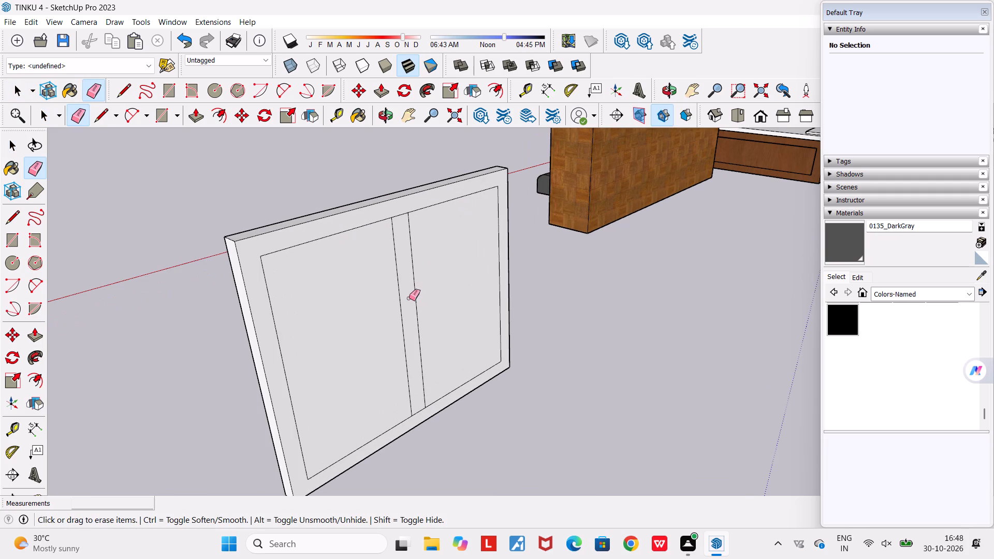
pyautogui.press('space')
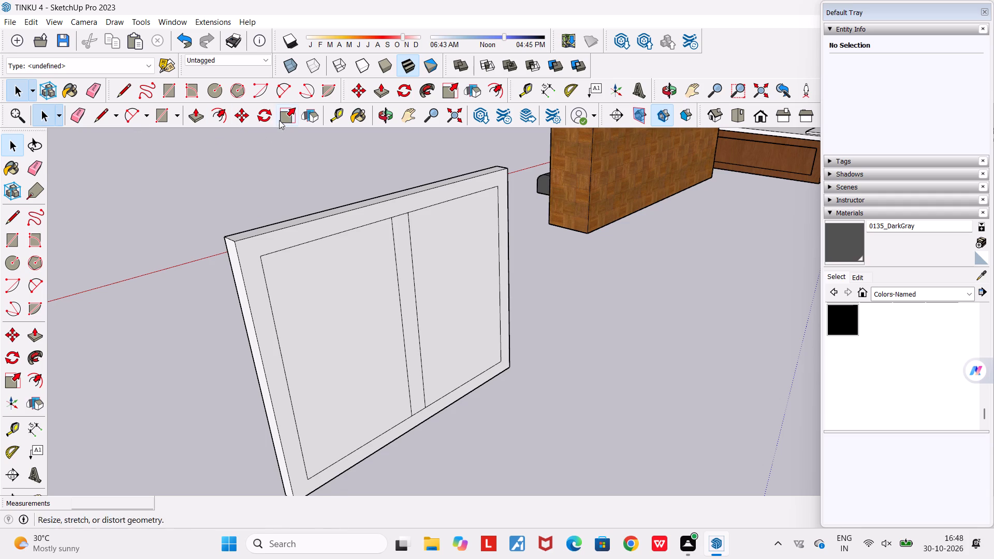
# Push the inner face farther from the wardrobe through the panel's 0.08 m thickness to cut the first opening.
pyautogui.click(194, 117)
pyautogui.click(367, 328)
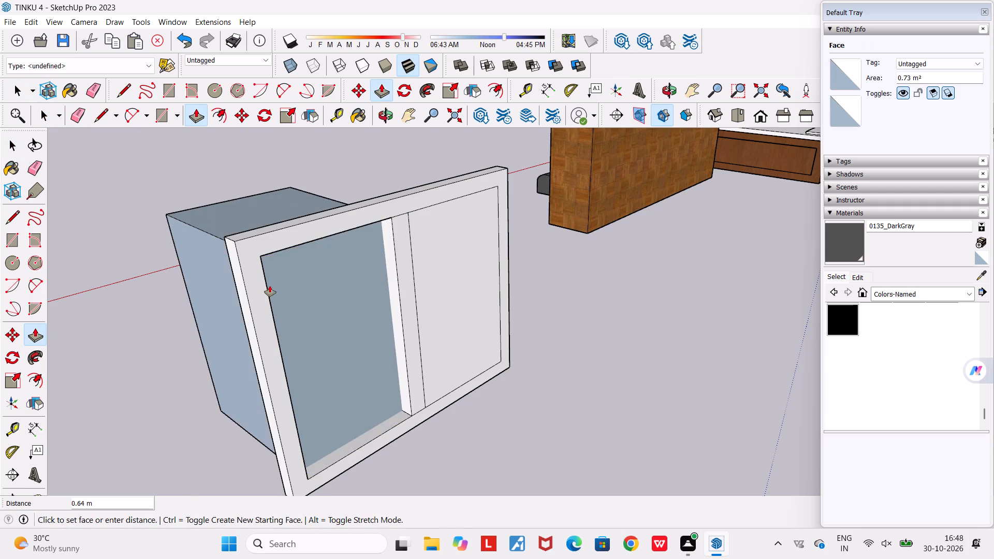
pyautogui.moveTo(270, 286); pyautogui.dragTo(527, 256, button='middle')
pyautogui.scroll(-3, 527, 256)
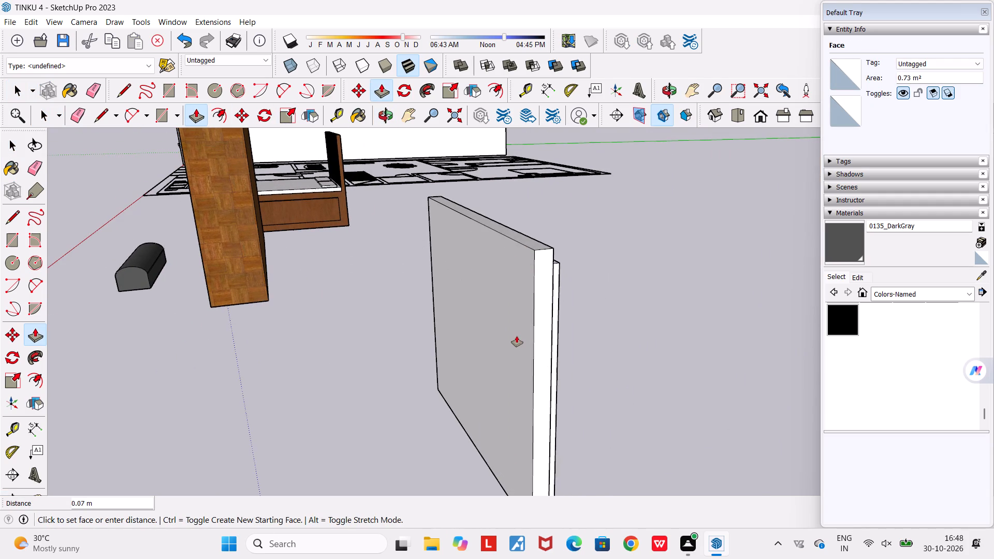
pyautogui.click(529, 393)
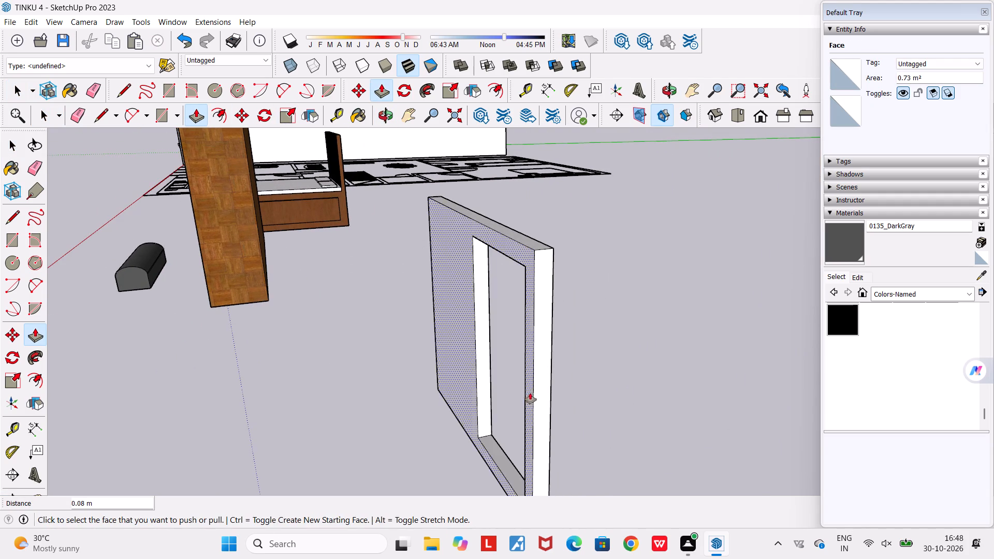
# Push the remaining inner face nearer the wardrobe through the panel's 0.08 m thickness to cut the second opening.
pyautogui.moveTo(527, 388); pyautogui.dragTo(744, 374, button='middle')
pyautogui.moveTo(404, 361); pyautogui.dragTo(807, 444, button='middle')
pyautogui.scroll(-4, 807, 444)
pyautogui.moveTo(598, 482); pyautogui.dragTo(738, 460, button='middle')
pyautogui.scroll(3, 676, 398)
pyautogui.click(651, 387)
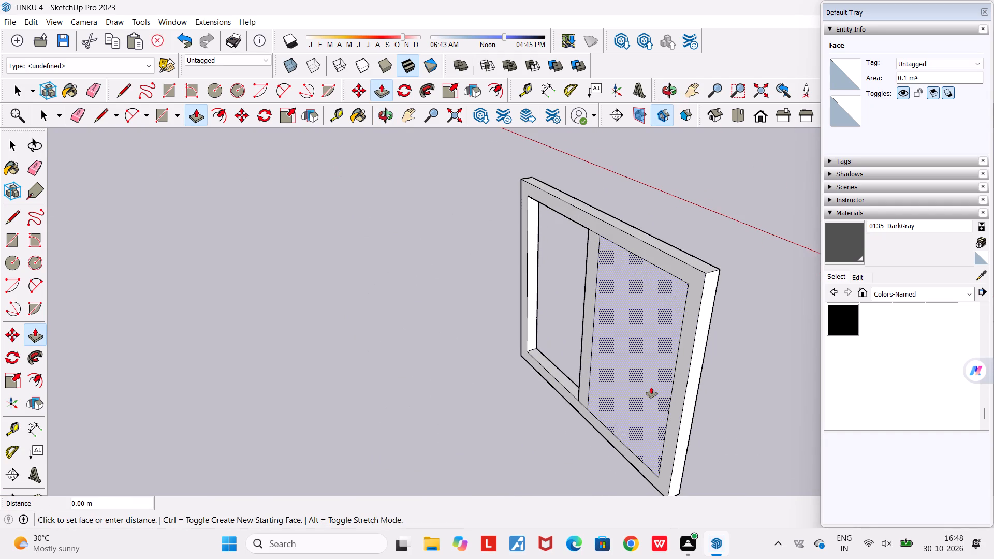
pyautogui.moveTo(697, 376); pyautogui.dragTo(431, 377, button='middle')
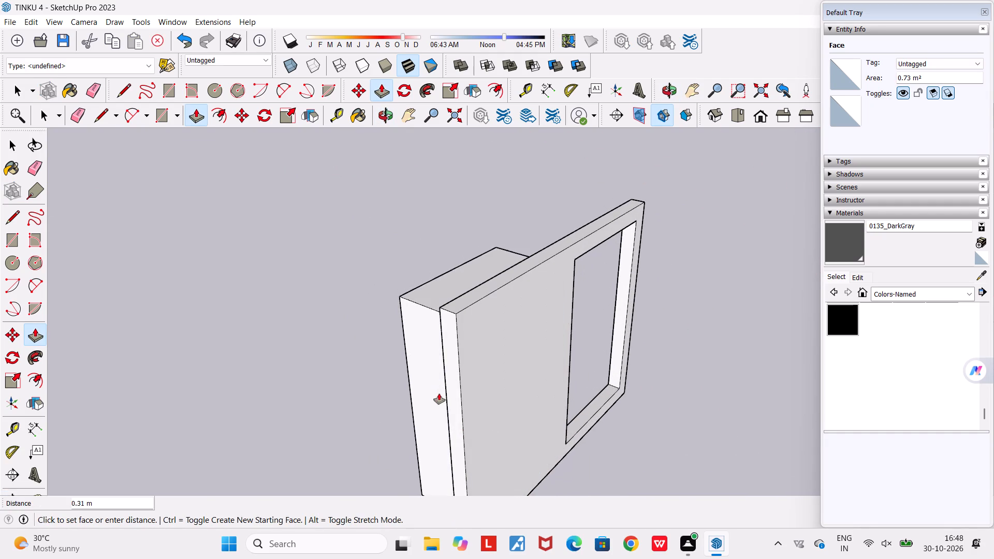
pyautogui.click(463, 440)
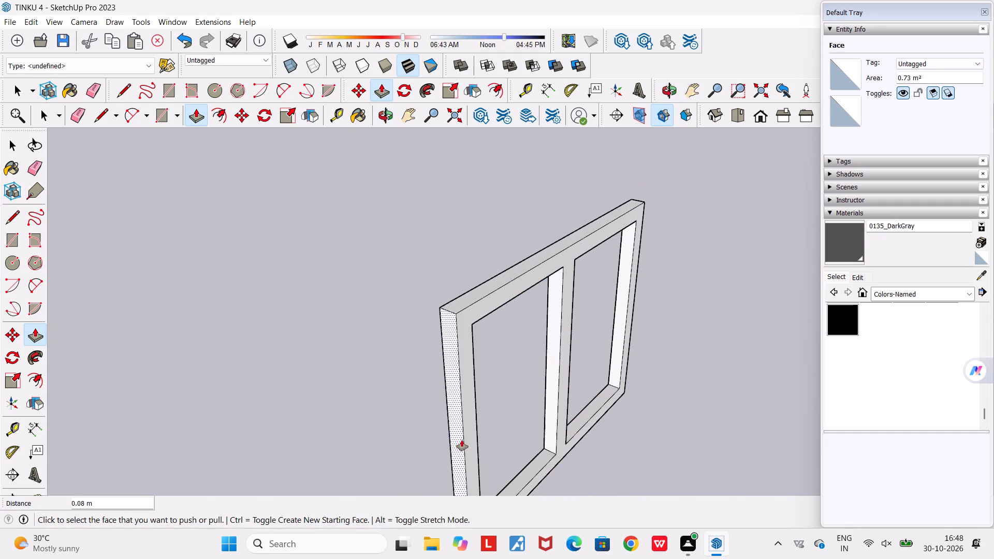
pyautogui.moveTo(461, 439); pyautogui.dragTo(327, 347, button='middle')
pyautogui.scroll(-8, 327, 347)
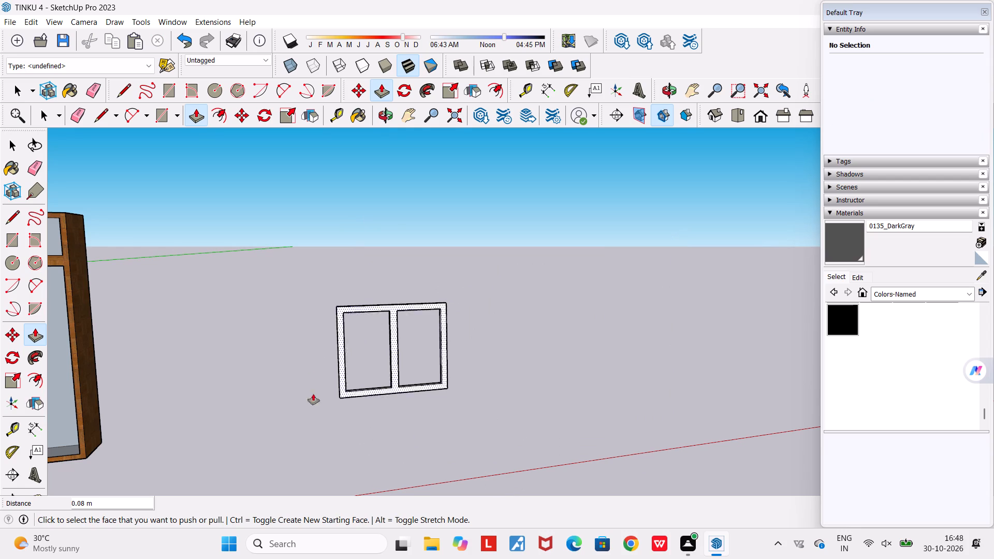
pyautogui.press('space')
# Examine the two-opening frame from several sides, including its depth, central bar and placement relative to the wardrobe.
pyautogui.moveTo(336, 433); pyautogui.dragTo(221, 459, button='middle')
pyautogui.scroll(-1, 221, 459)
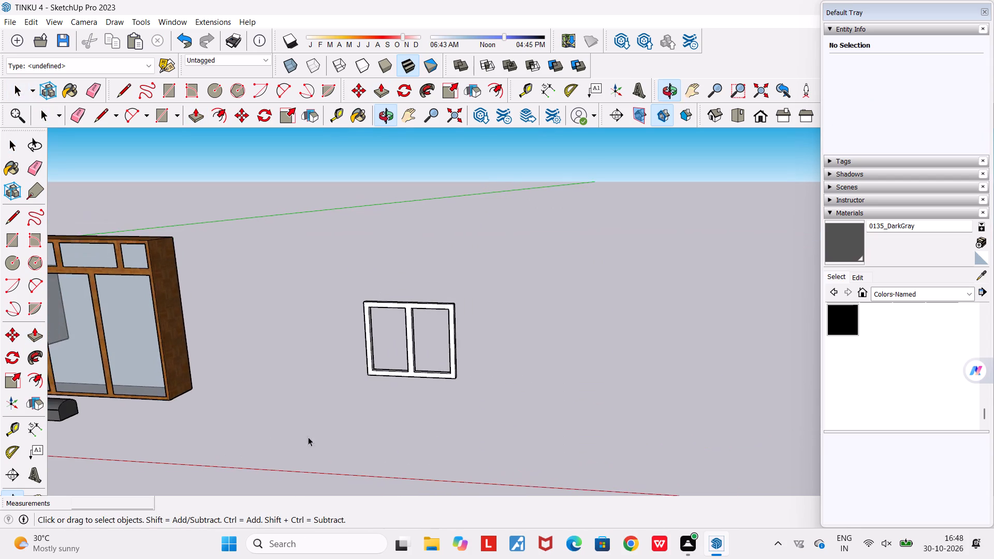
pyautogui.scroll(4, 417, 275)
pyautogui.moveTo(416, 394); pyautogui.dragTo(241, 377, button='middle')
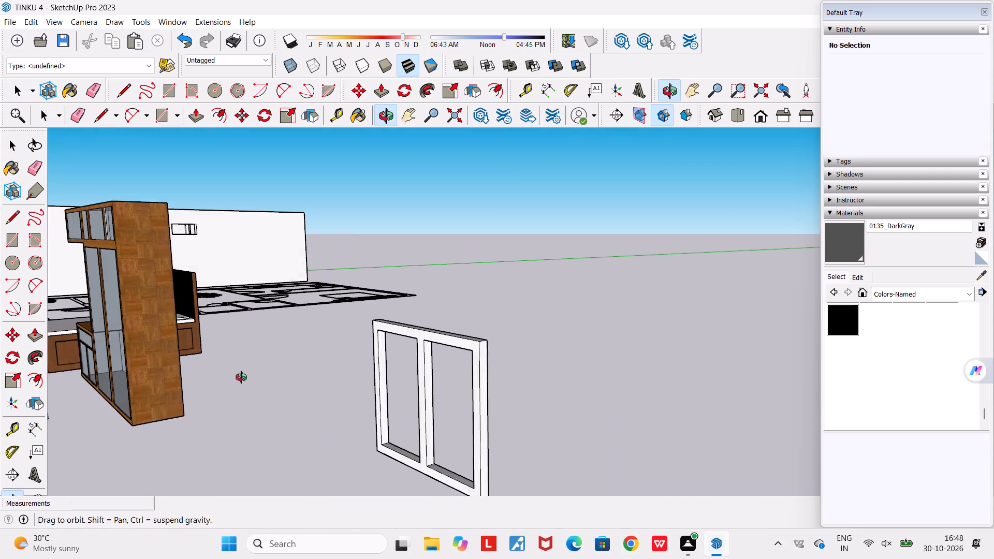
pyautogui.moveTo(241, 377); pyautogui.dragTo(235, 379, button='middle')
pyautogui.scroll(5, 531, 498)
pyautogui.scroll(2, 430, 461)
pyautogui.moveTo(430, 461); pyautogui.dragTo(480, 445, button='middle')
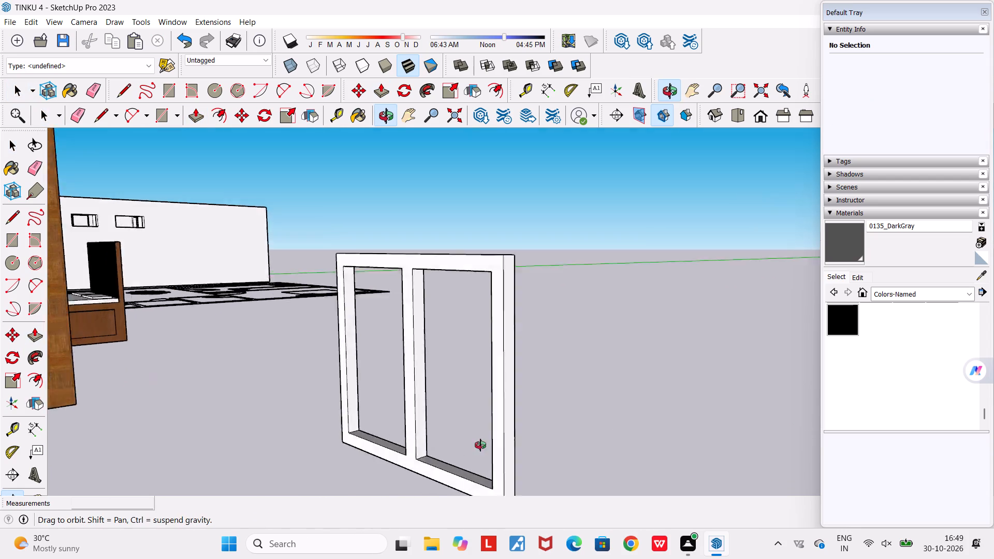
pyautogui.moveTo(480, 445); pyautogui.dragTo(736, 385, button='middle')
pyautogui.scroll(-11, 736, 385)
pyautogui.moveTo(704, 428); pyautogui.dragTo(576, 522, button='middle')
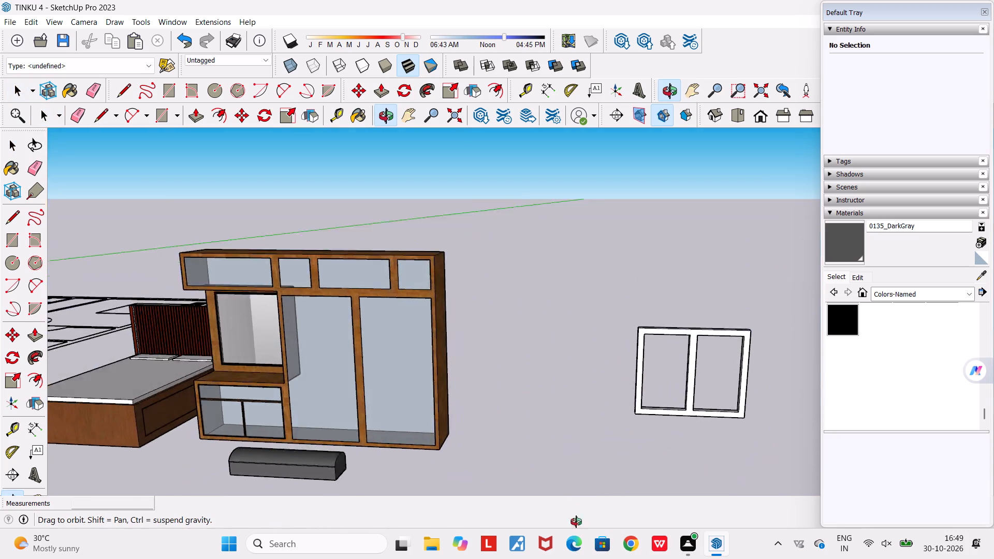
pyautogui.moveTo(576, 522); pyautogui.dragTo(527, 552, button='middle')
pyautogui.scroll(10, 682, 438)
pyautogui.moveTo(683, 438); pyautogui.dragTo(449, 430, button='middle')
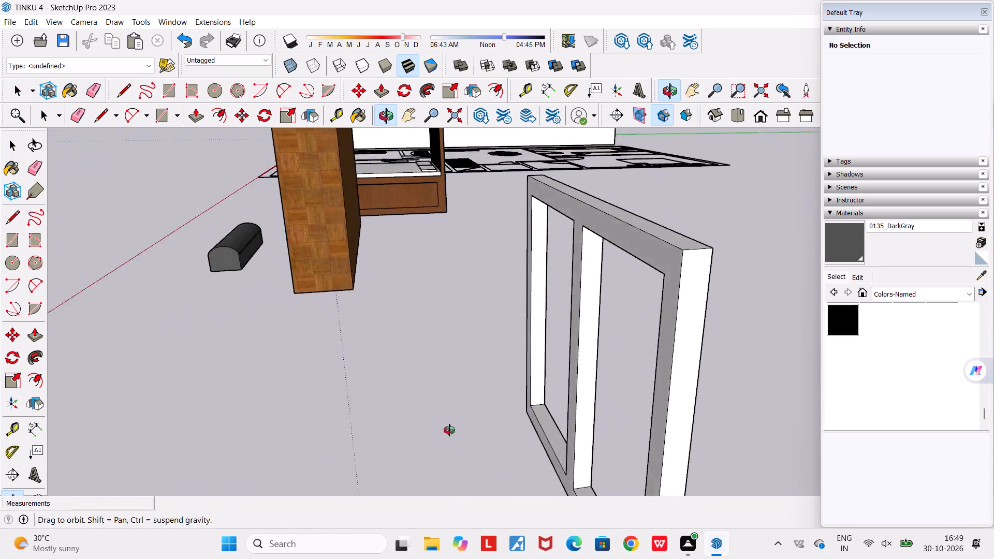
pyautogui.moveTo(449, 430); pyautogui.dragTo(563, 422, button='middle')
pyautogui.scroll(-6, 564, 421)
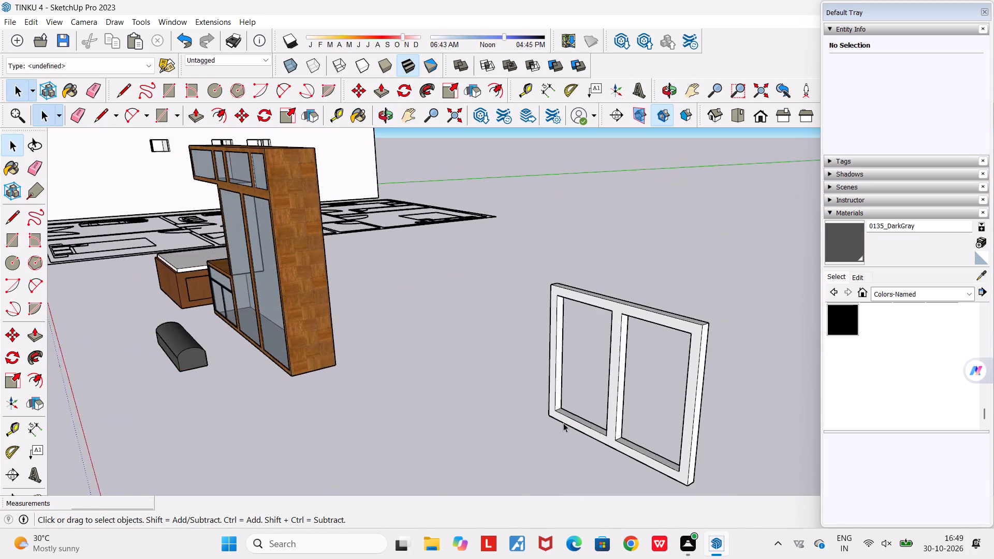
# Review the overall layout of the house, floor plan and furniture, and inspect the front of the new frame up close.
pyautogui.scroll(-5, 563, 423)
pyautogui.moveTo(567, 464); pyautogui.dragTo(692, 489, button='middle')
pyautogui.scroll(-10, 692, 489)
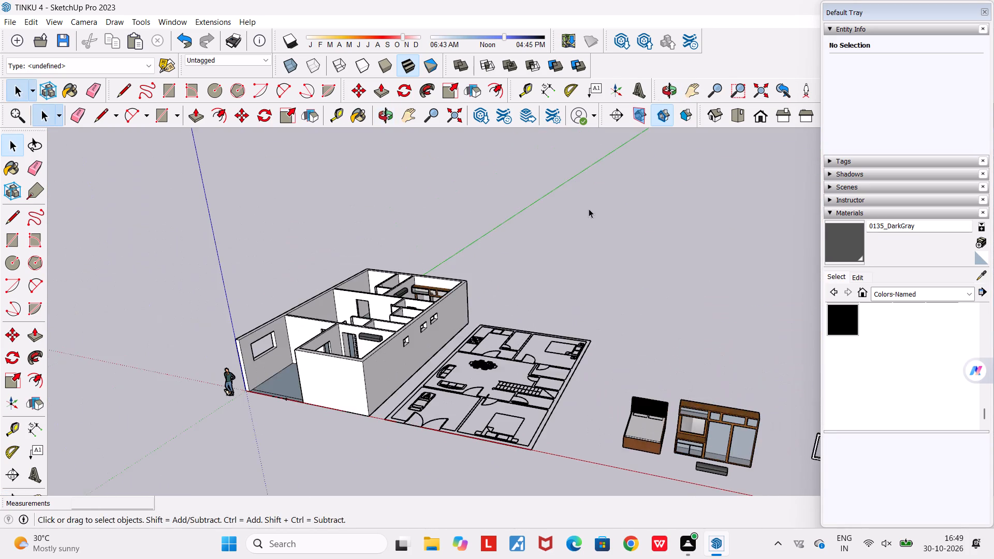
pyautogui.moveTo(576, 209); pyautogui.dragTo(438, 201, button='middle')
pyautogui.scroll(-10, 438, 201)
pyautogui.moveTo(417, 415); pyautogui.dragTo(661, 473, button='middle')
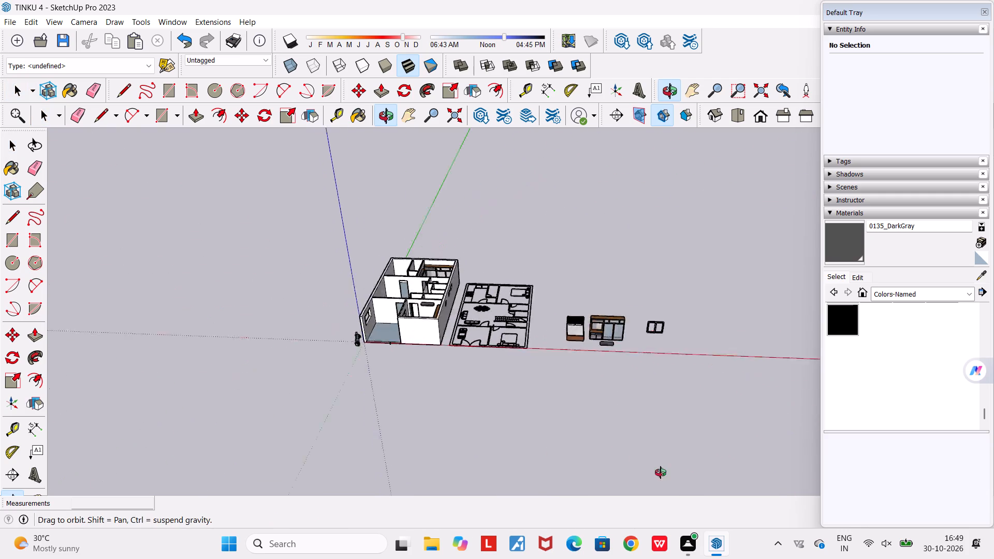
pyautogui.moveTo(661, 473); pyautogui.dragTo(698, 489, button='middle')
pyautogui.scroll(14, 696, 293)
pyautogui.moveTo(651, 334); pyautogui.dragTo(560, 306, button='middle')
pyautogui.scroll(9, 681, 343)
pyautogui.moveTo(681, 343); pyautogui.dragTo(728, 292, button='middle')
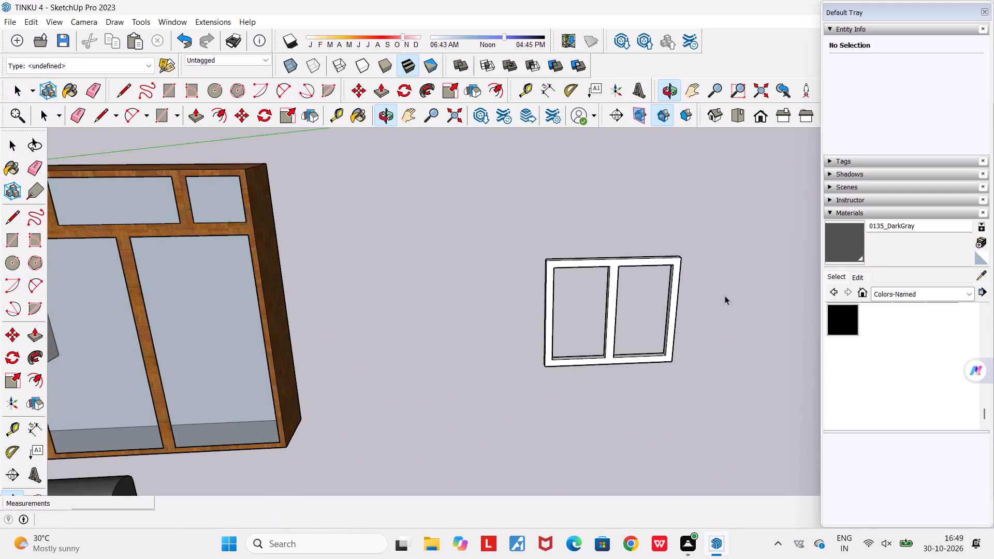
pyautogui.scroll(4, 695, 309)
pyautogui.moveTo(695, 309); pyautogui.dragTo(749, 309, button='middle')
pyautogui.scroll(4, 671, 332)
pyautogui.moveTo(671, 332); pyautogui.dragTo(703, 333, button='middle')
pyautogui.scroll(-4, 703, 333)
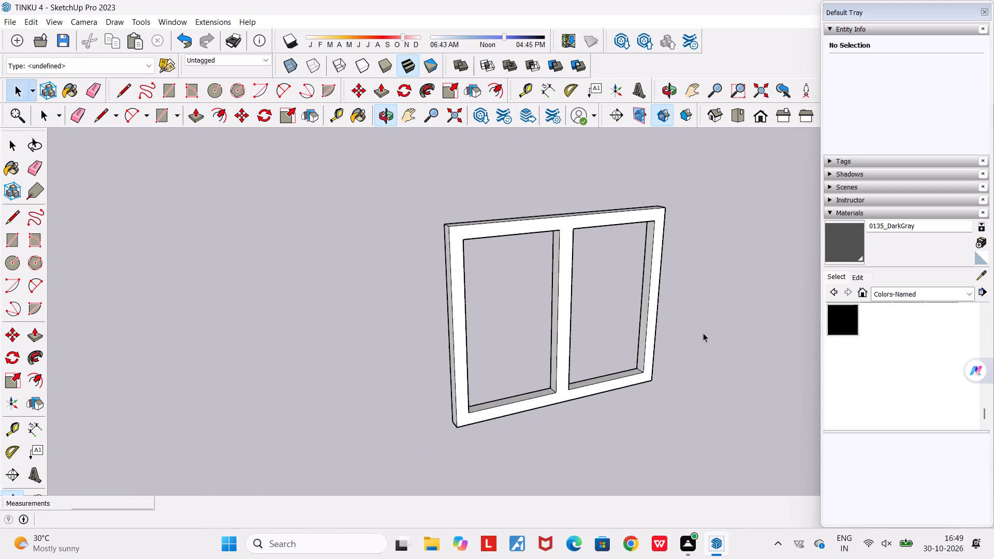
pyautogui.moveTo(703, 333); pyautogui.dragTo(623, 335, button='middle')
pyautogui.scroll(4, 577, 218)
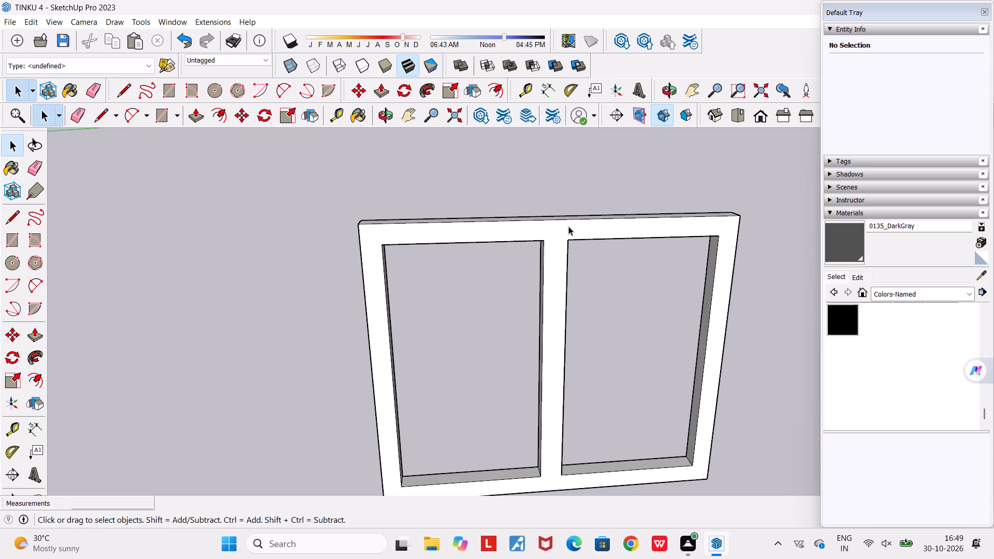
pyautogui.scroll(-2, 564, 231)
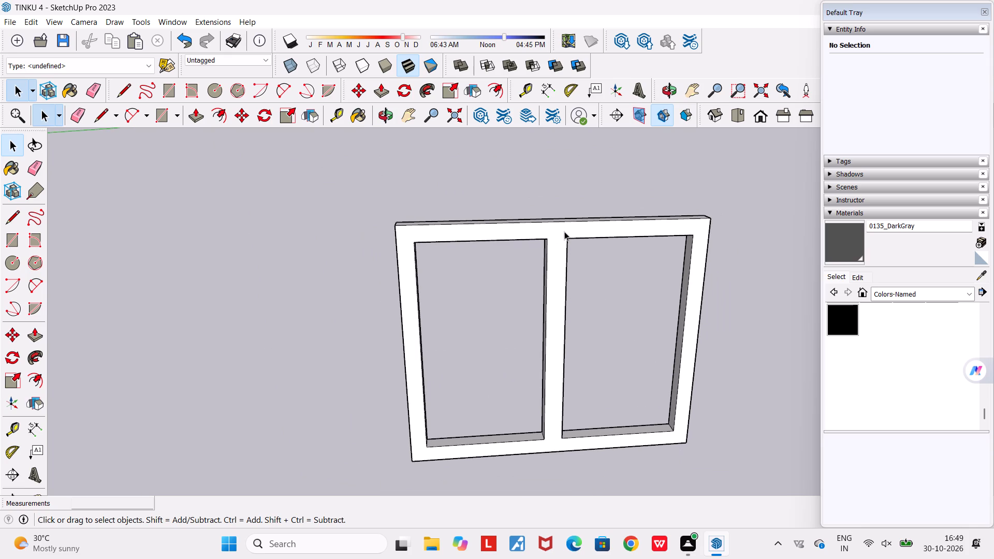
# Paint the window frame's front face and top edge with Wood Veneer 01 from the Wood materials.
pyautogui.moveTo(564, 231); pyautogui.dragTo(545, 231, button='middle')
pyautogui.scroll(-3, 545, 231)
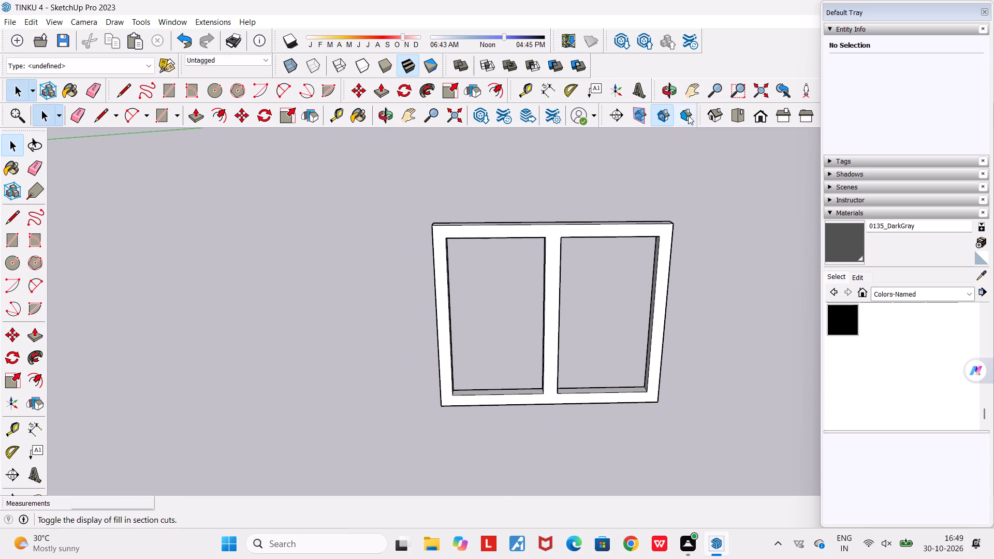
pyautogui.click(906, 297)
pyautogui.scroll(3, 890, 418)
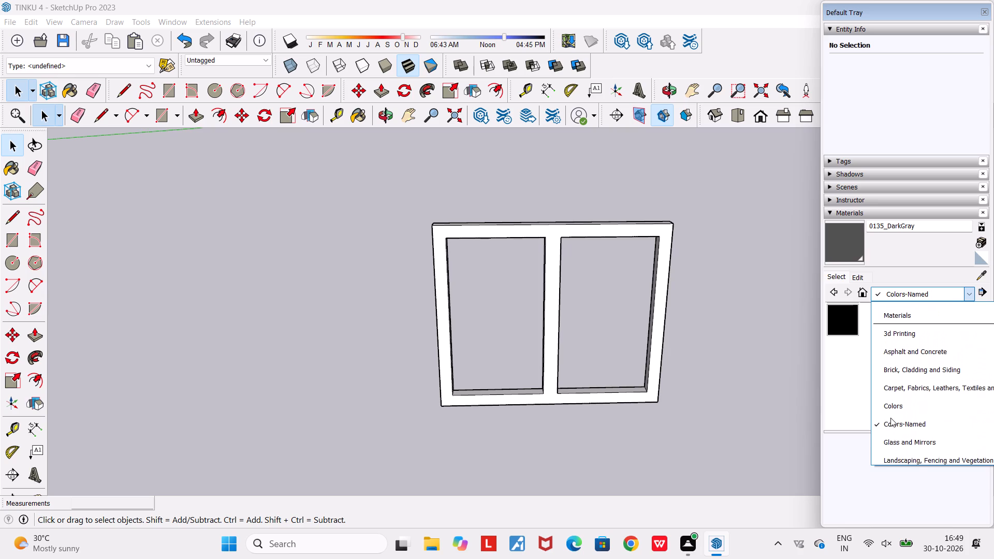
pyautogui.scroll(4, 890, 418)
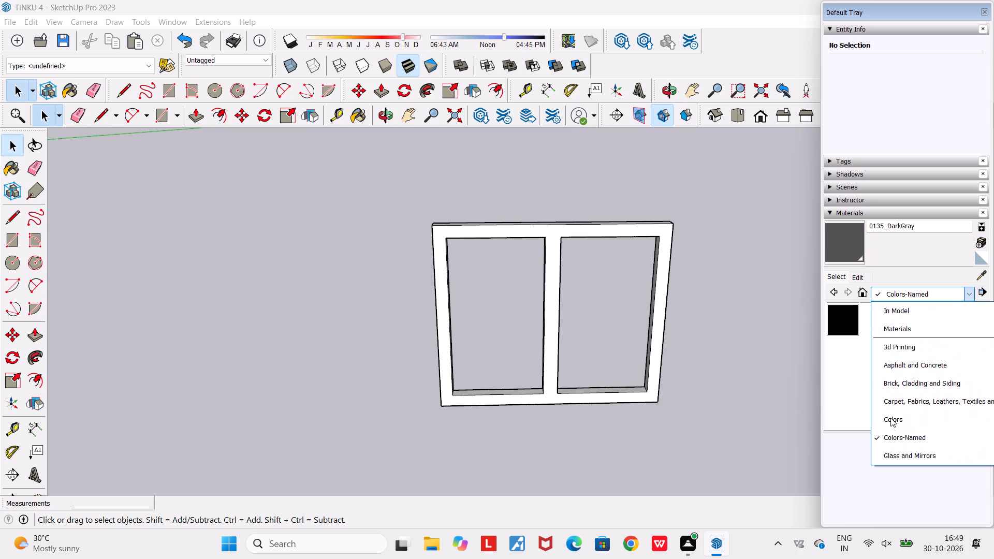
pyautogui.scroll(-6, 890, 418)
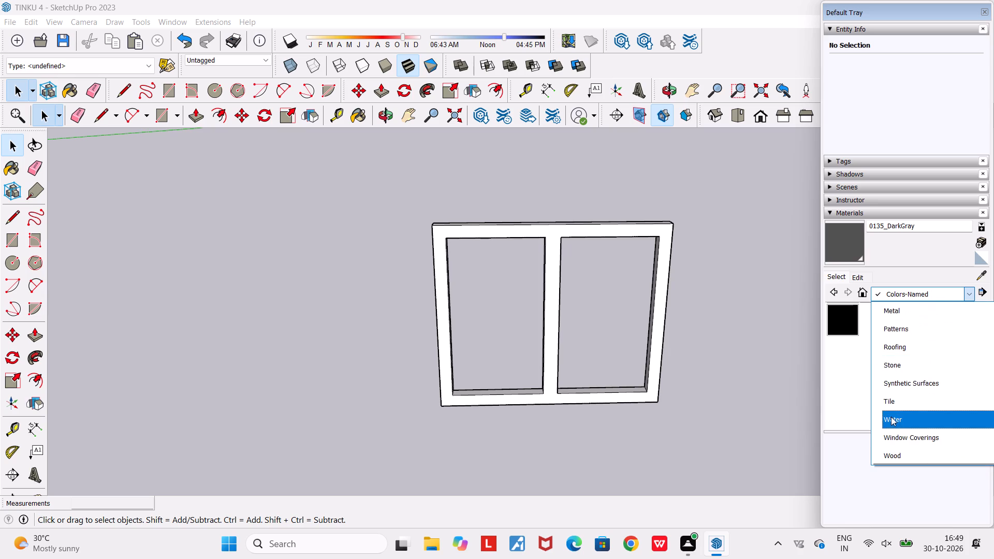
pyautogui.click(888, 447)
pyautogui.click(904, 387)
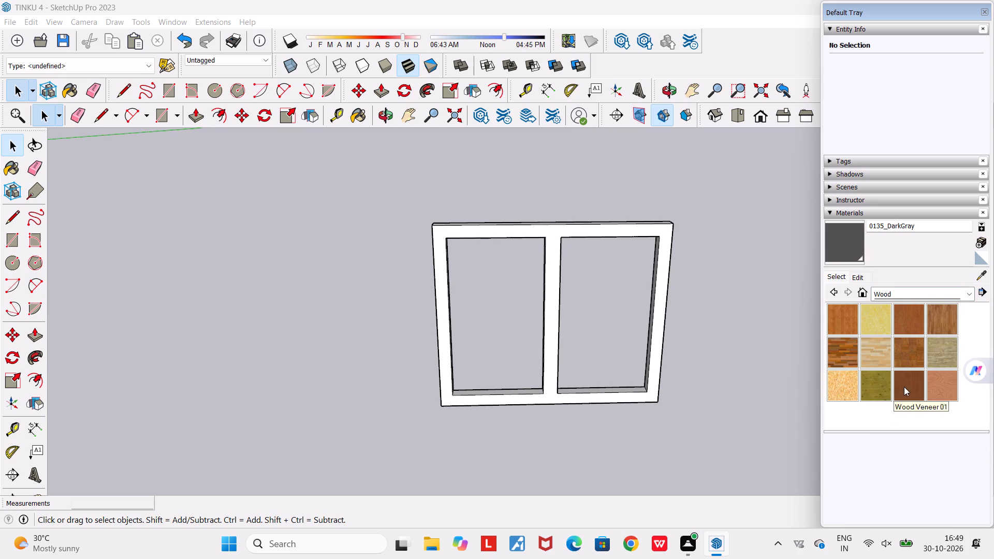
pyautogui.scroll(3, 559, 238)
pyautogui.click(554, 226)
pyautogui.moveTo(554, 226); pyautogui.dragTo(286, 262, button='middle')
pyautogui.scroll(1, 554, 226)
pyautogui.click(538, 249)
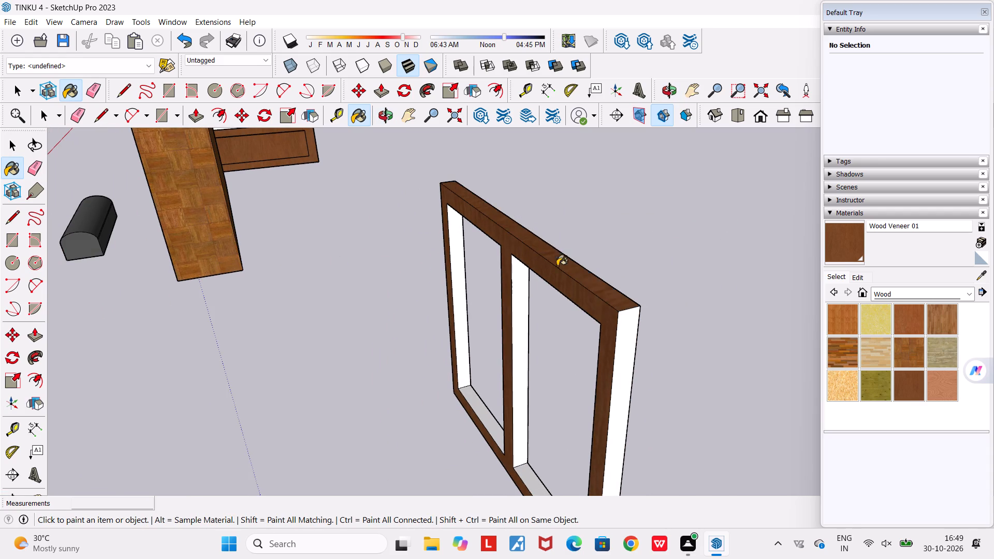
# Paint the frame's back face and one inner side of the central bar with Wood Veneer 01.
pyautogui.moveTo(557, 266); pyautogui.dragTo(338, 275, button='middle')
pyautogui.scroll(3, 434, 287)
pyautogui.click(434, 287)
pyautogui.moveTo(434, 287); pyautogui.dragTo(465, 255, button='middle')
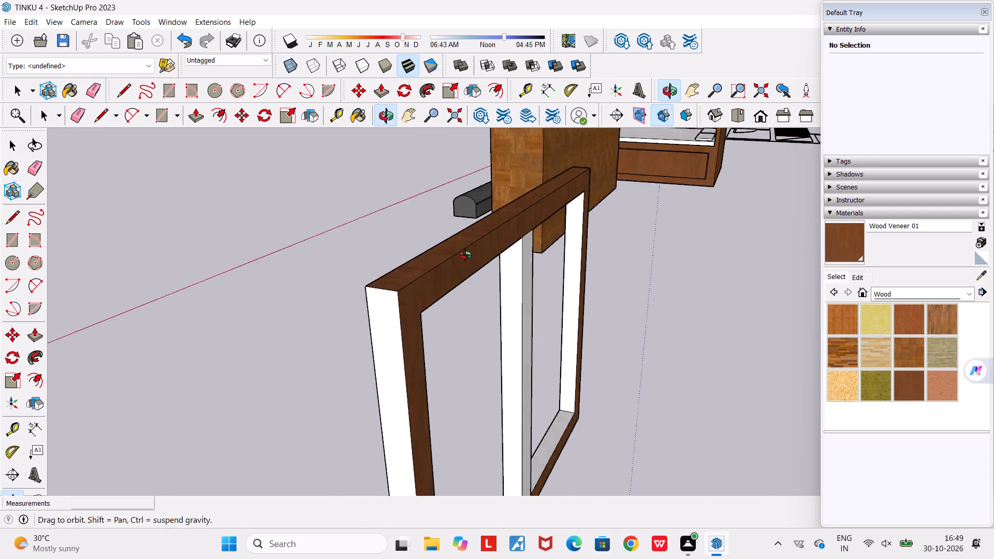
pyautogui.moveTo(465, 255); pyautogui.dragTo(487, 229, button='middle')
pyautogui.click(519, 263)
pyautogui.click(524, 268)
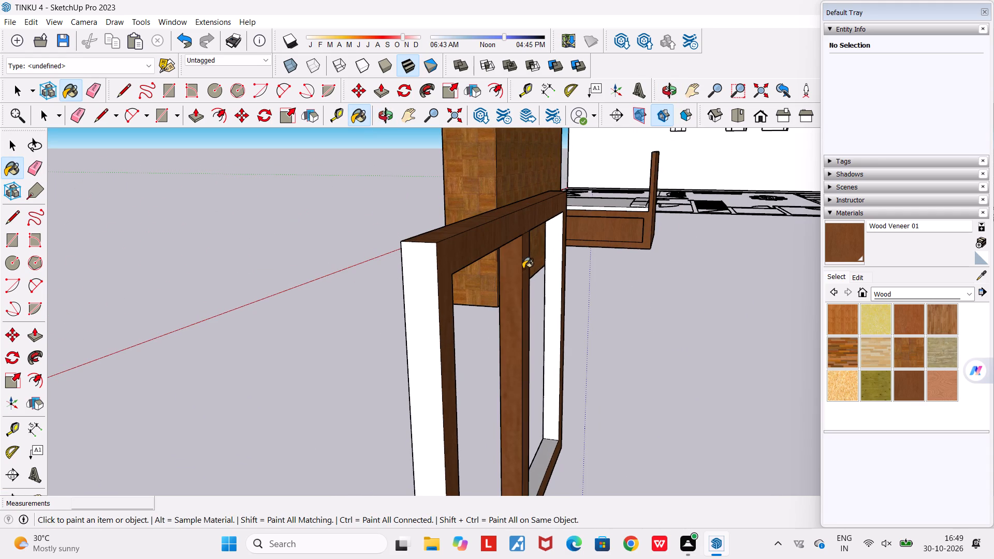
# Apply Wood Veneer 01 to the central bar's other side, one outer post's inner side and that opening's sill.
pyautogui.moveTo(516, 269); pyautogui.dragTo(188, 286, button='middle')
pyautogui.scroll(1, 188, 286)
pyautogui.moveTo(255, 248); pyautogui.dragTo(35, 255, button='middle')
pyautogui.scroll(-6, 35, 255)
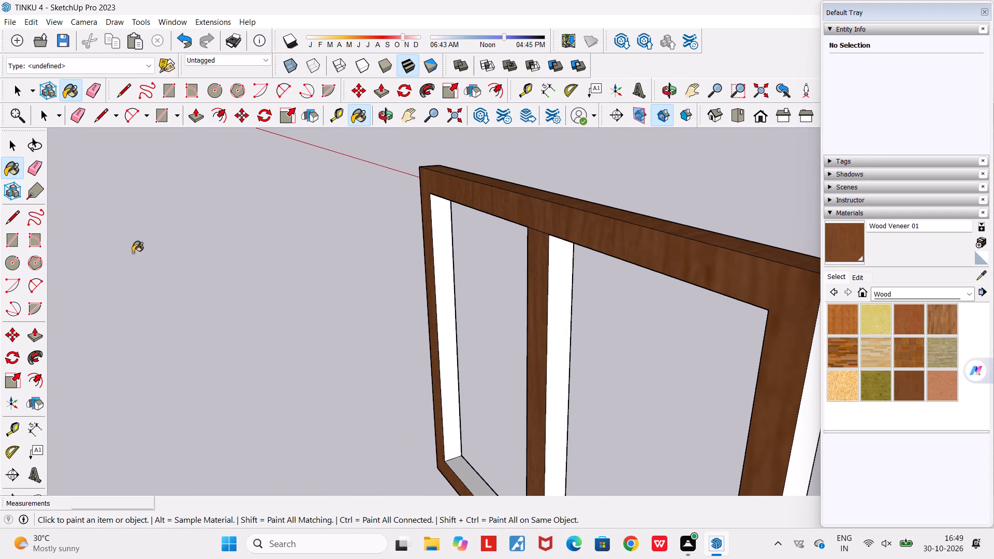
pyautogui.click(558, 290)
pyautogui.click(439, 250)
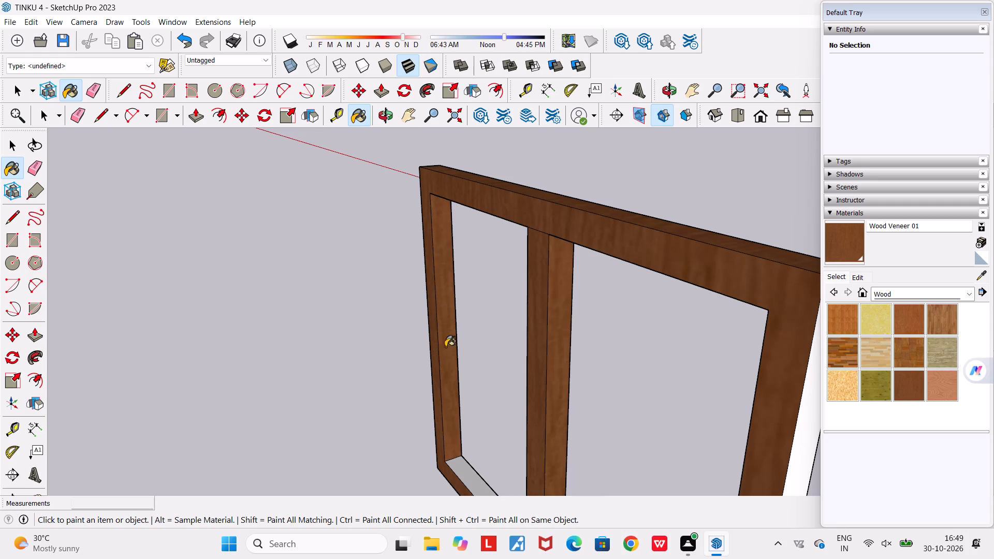
pyautogui.click(463, 466)
# Paint the remaining outer post's inner side and the second opening's sill with Wood Veneer 01.
pyautogui.moveTo(463, 464); pyautogui.dragTo(732, 432, button='middle')
pyautogui.scroll(-10, 732, 432)
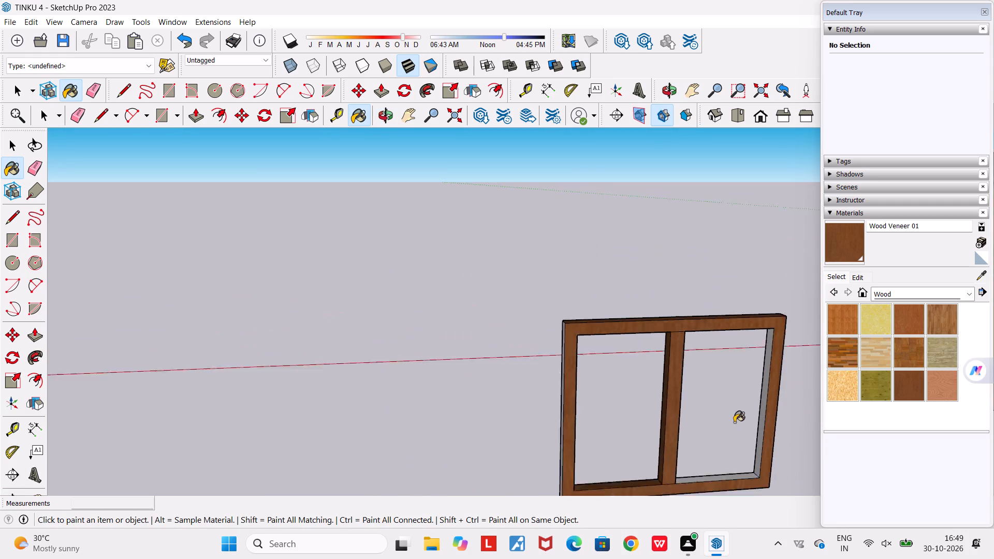
pyautogui.scroll(-1, 734, 422)
pyautogui.scroll(6, 752, 406)
pyautogui.click(752, 406)
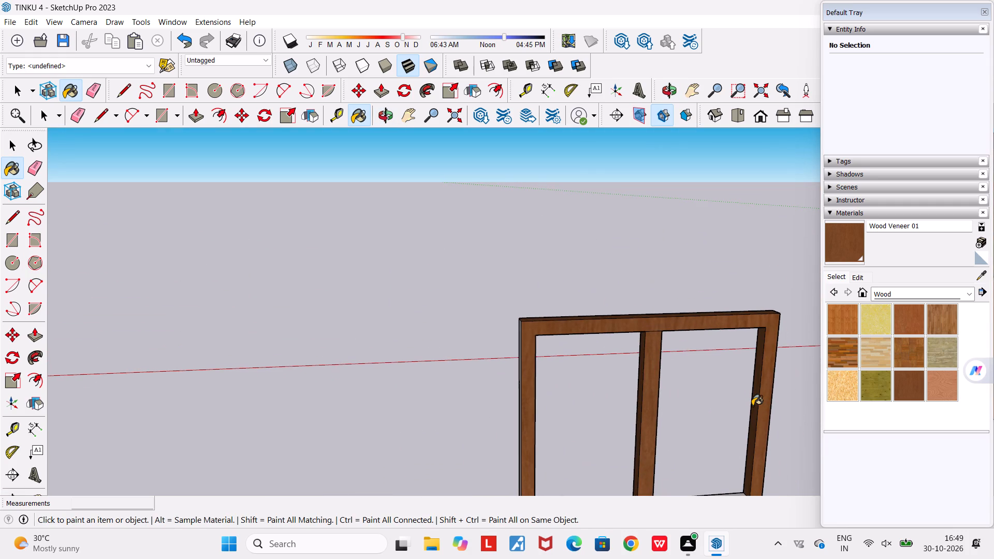
pyautogui.scroll(-13, 656, 388)
pyautogui.moveTo(641, 449); pyautogui.dragTo(639, 446, button='middle')
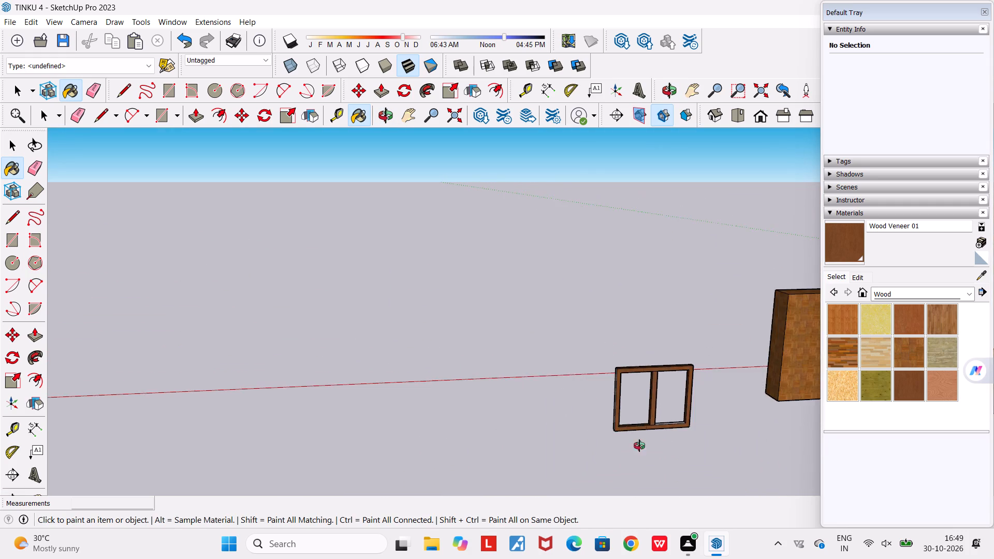
pyautogui.moveTo(639, 446); pyautogui.dragTo(696, 527, button='middle')
pyautogui.scroll(15, 768, 411)
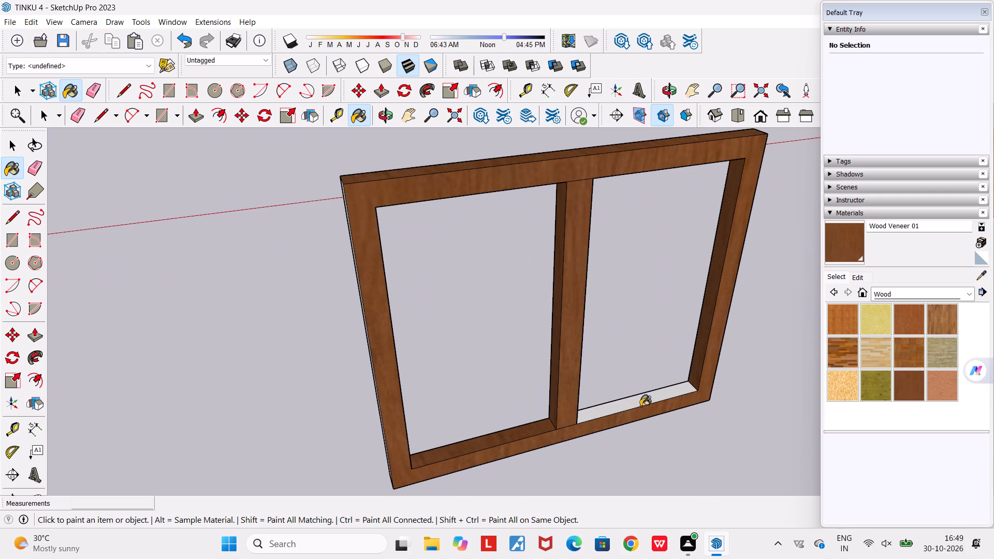
pyautogui.click(636, 403)
# Paint both outer end faces of the window frame with Wood Veneer 01.
pyautogui.scroll(1, 632, 404)
pyautogui.moveTo(632, 404); pyautogui.dragTo(825, 393, button='middle')
pyautogui.scroll(-8, 825, 393)
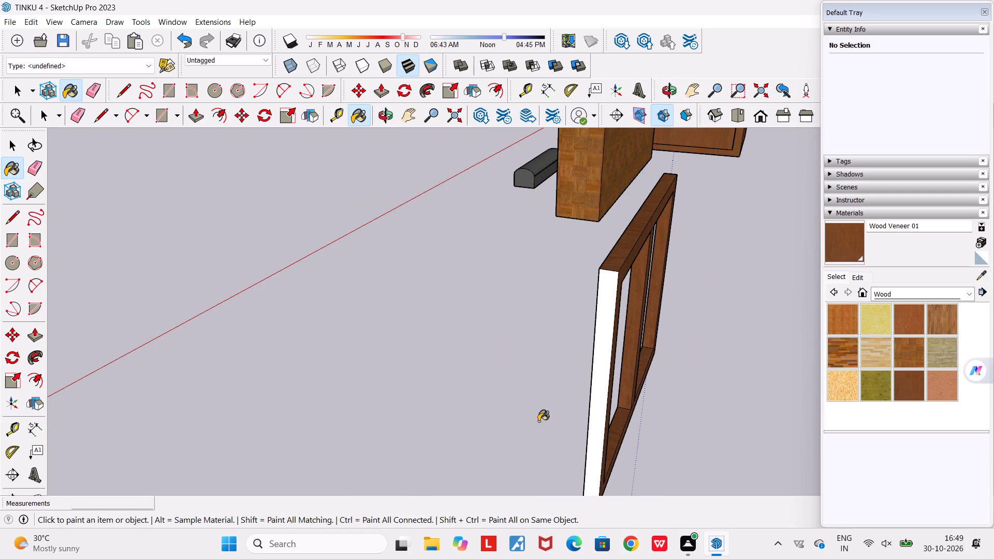
pyautogui.click(603, 402)
pyautogui.moveTo(590, 430); pyautogui.dragTo(797, 420, button='middle')
pyautogui.scroll(-5, 797, 420)
pyautogui.moveTo(592, 358); pyautogui.dragTo(897, 383, button='middle')
pyautogui.moveTo(562, 231); pyautogui.dragTo(755, 286, button='middle')
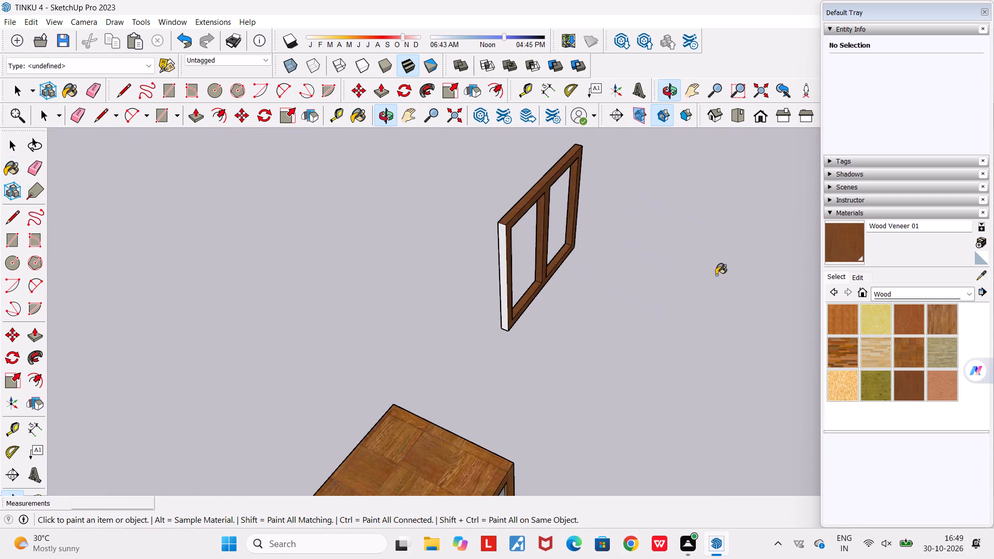
pyautogui.scroll(5, 507, 245)
pyautogui.click(504, 245)
# Paint the upper inner faces of both openings and the frame's underside with Wood Veneer 01.
pyautogui.moveTo(537, 263); pyautogui.dragTo(372, 99, button='middle')
pyautogui.scroll(-1, 372, 99)
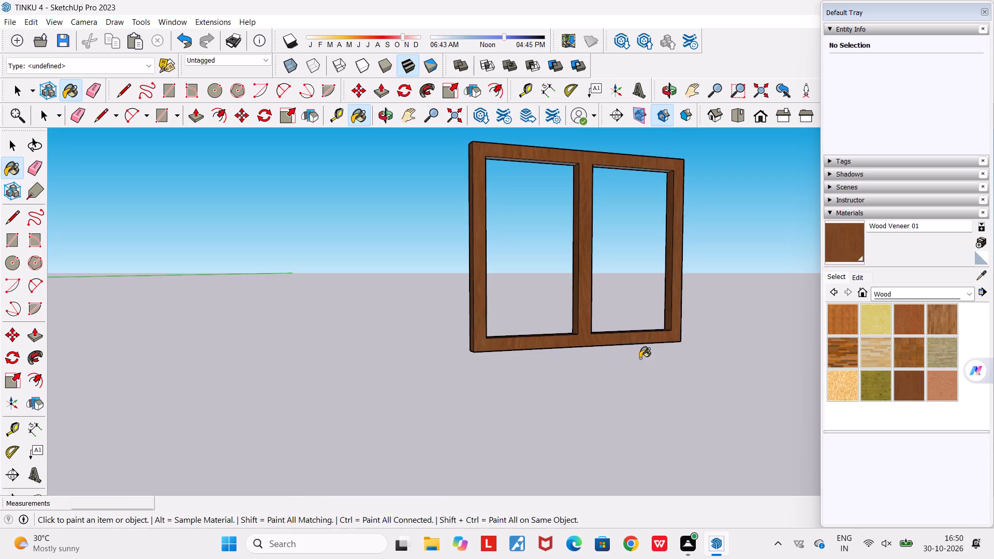
pyautogui.moveTo(642, 356); pyautogui.dragTo(726, 148, button='middle')
pyautogui.scroll(5, 549, 229)
pyautogui.click(549, 229)
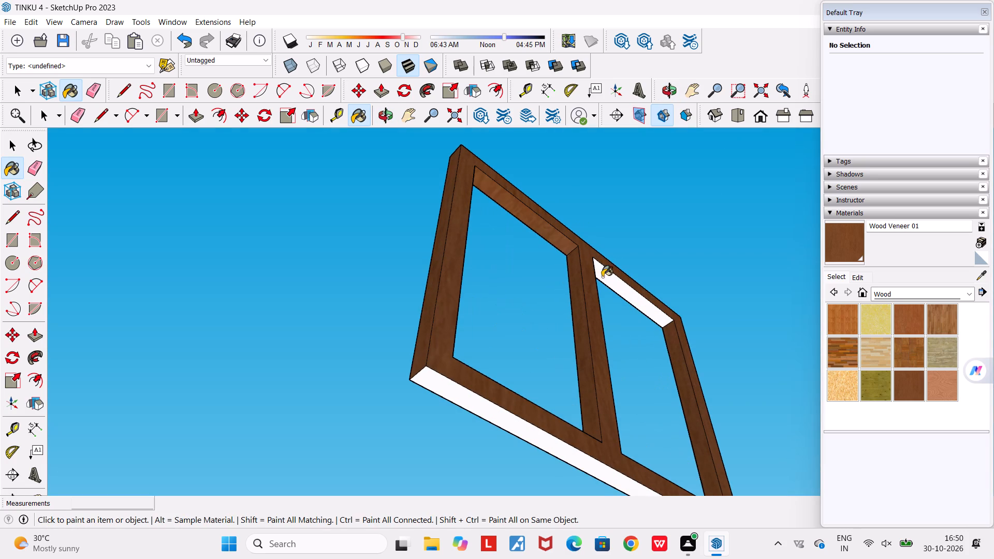
pyautogui.click(602, 273)
pyautogui.click(454, 393)
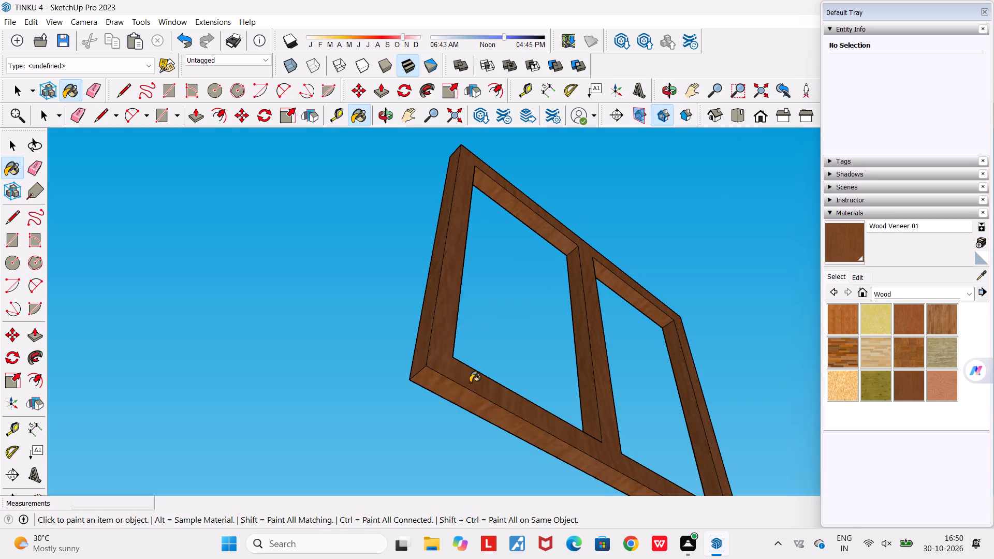
# Examine the wood finish on the window frame from several sides and its placement beside the wardrobe.
pyautogui.scroll(-7, 450, 371)
pyautogui.moveTo(536, 334); pyautogui.dragTo(427, 488, button='middle')
pyautogui.scroll(-5, 427, 488)
pyautogui.moveTo(537, 440); pyautogui.dragTo(356, 558, button='middle')
pyautogui.moveTo(493, 387); pyautogui.dragTo(596, 362, button='middle')
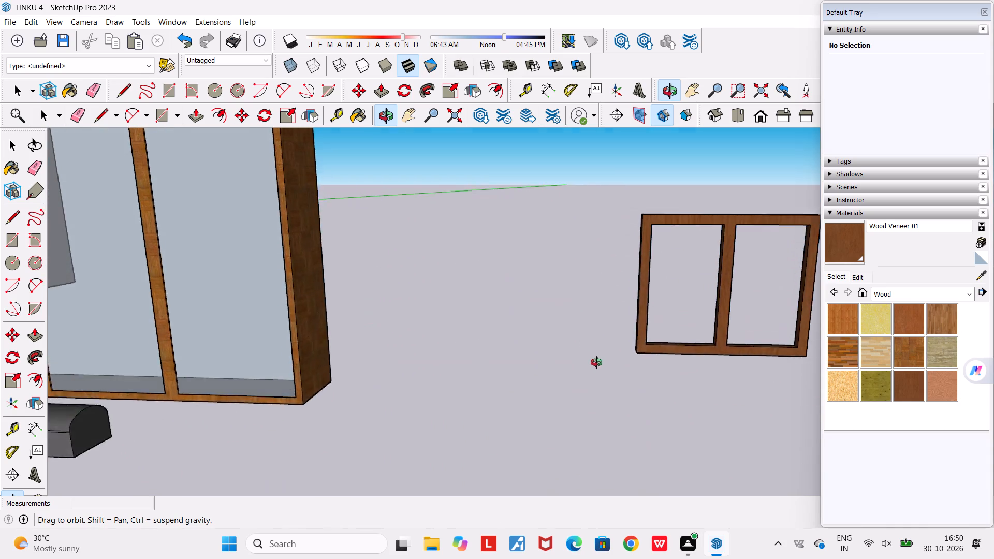
pyautogui.moveTo(596, 362); pyautogui.dragTo(601, 370, button='middle')
pyautogui.scroll(-10, 601, 371)
pyautogui.scroll(8, 726, 367)
pyautogui.moveTo(694, 406); pyautogui.dragTo(738, 442, button='middle')
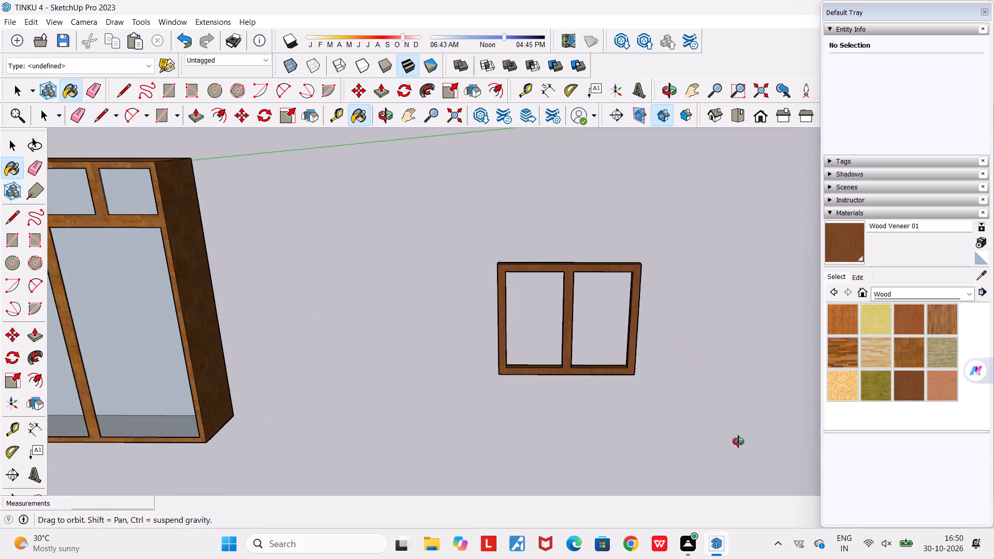
pyautogui.moveTo(738, 442); pyautogui.dragTo(766, 475, button='middle')
pyautogui.scroll(6, 549, 321)
pyautogui.press('space')
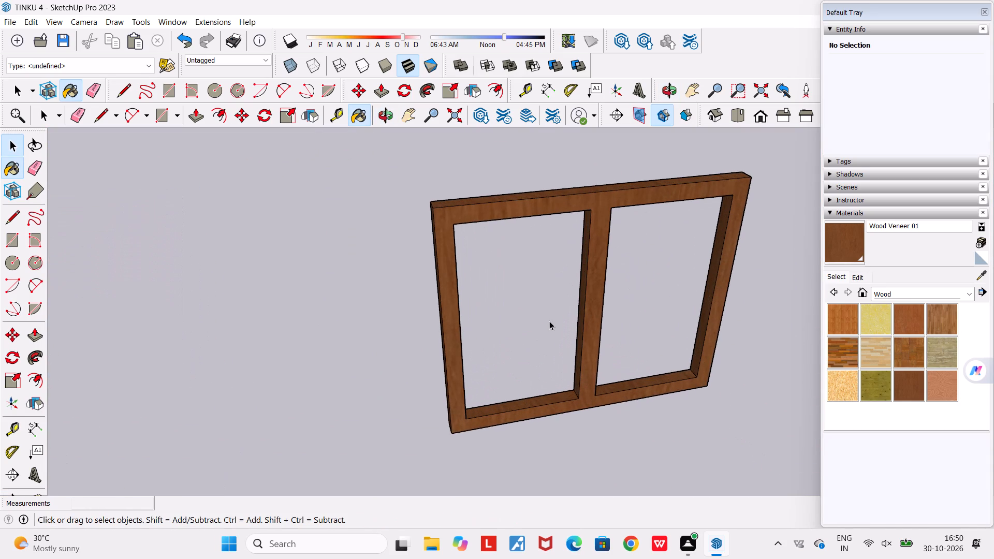
pyautogui.scroll(2, 549, 321)
pyautogui.moveTo(549, 321); pyautogui.dragTo(414, 325, button='middle')
pyautogui.scroll(-5, 414, 325)
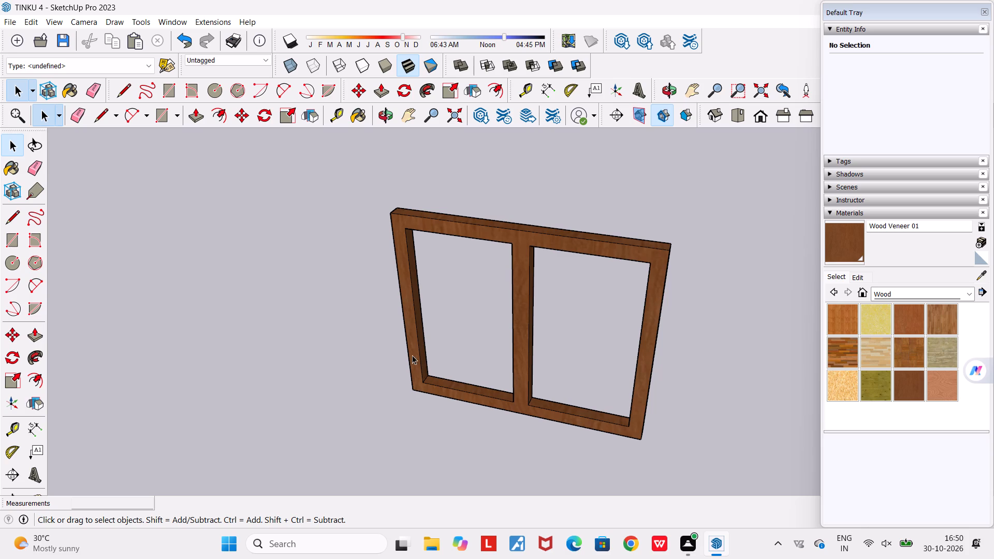
pyautogui.scroll(-4, 412, 355)
pyautogui.moveTo(441, 473); pyautogui.dragTo(630, 452, button='middle')
pyautogui.scroll(-5, 630, 452)
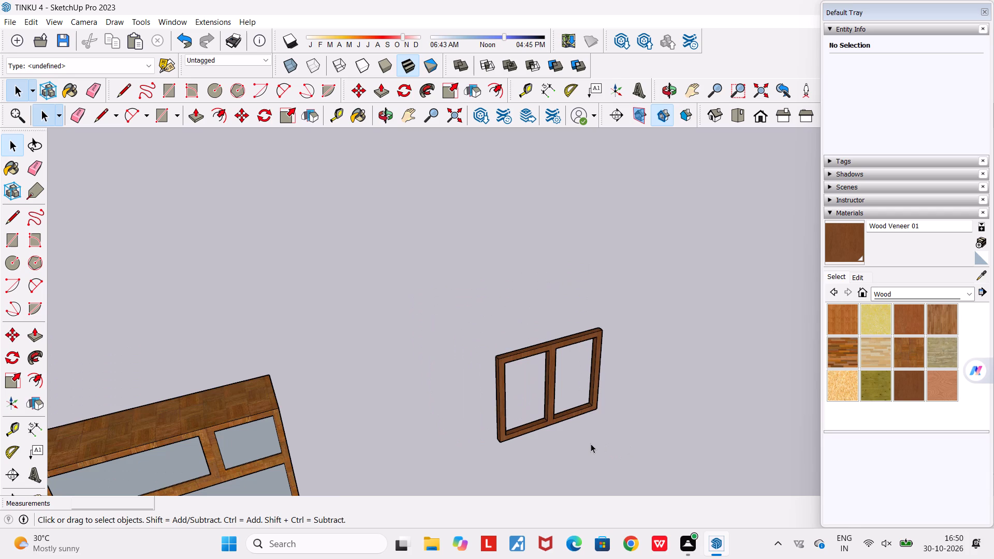
pyautogui.scroll(-2, 591, 444)
pyautogui.moveTo(591, 444); pyautogui.dragTo(630, 442, button='middle')
# Draw corner-to-corner rectangles about 1.13 m by 0.65 m to fill both openings flush with the frame's front.
pyautogui.scroll(3, 593, 401)
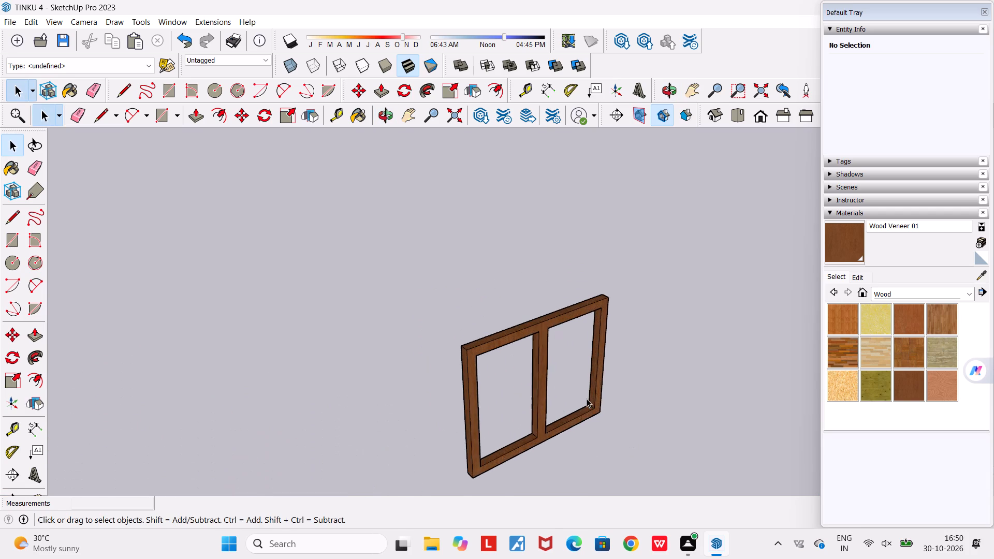
pyautogui.scroll(7, 587, 399)
pyautogui.moveTo(579, 401); pyautogui.dragTo(483, 371, button='middle')
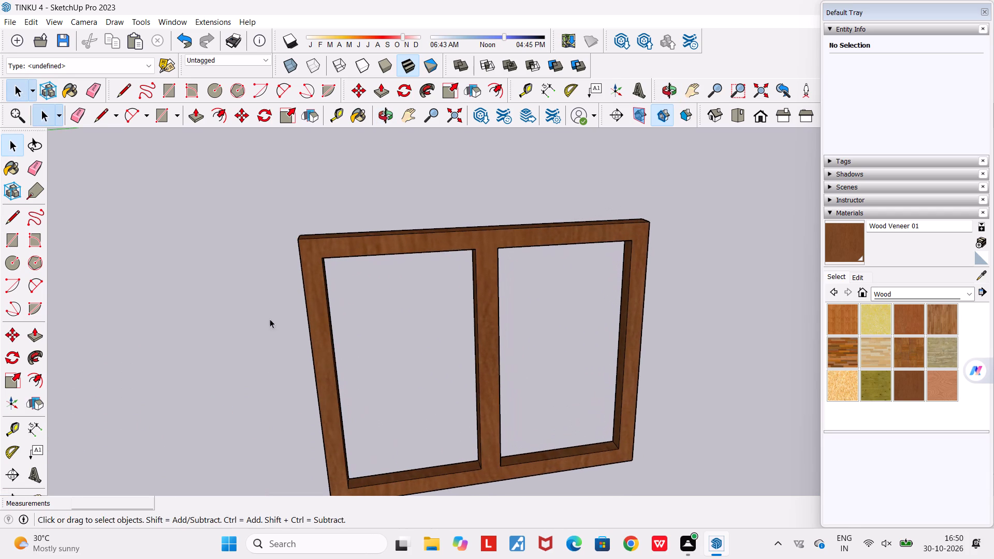
pyautogui.click(164, 111)
pyautogui.click(323, 257)
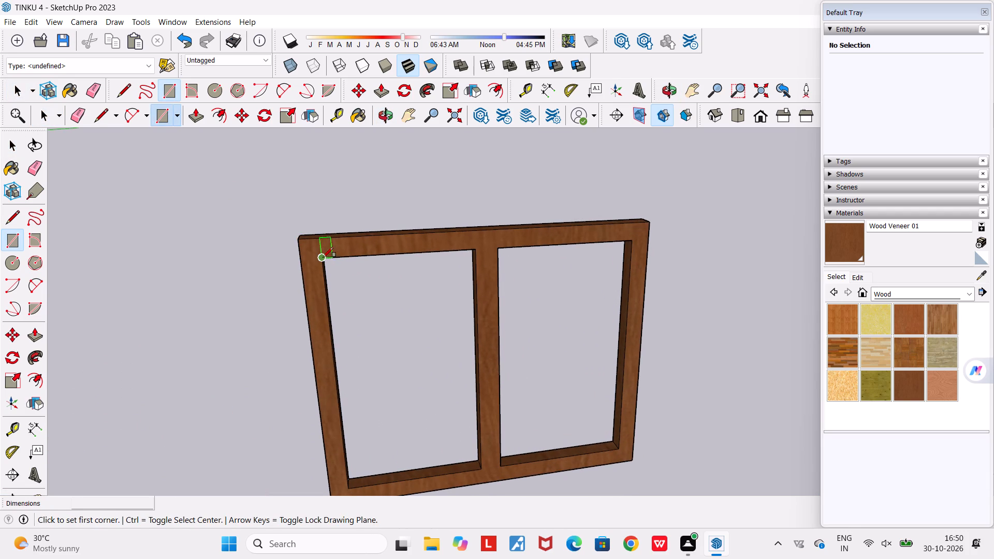
pyautogui.click(484, 467)
pyautogui.click(499, 247)
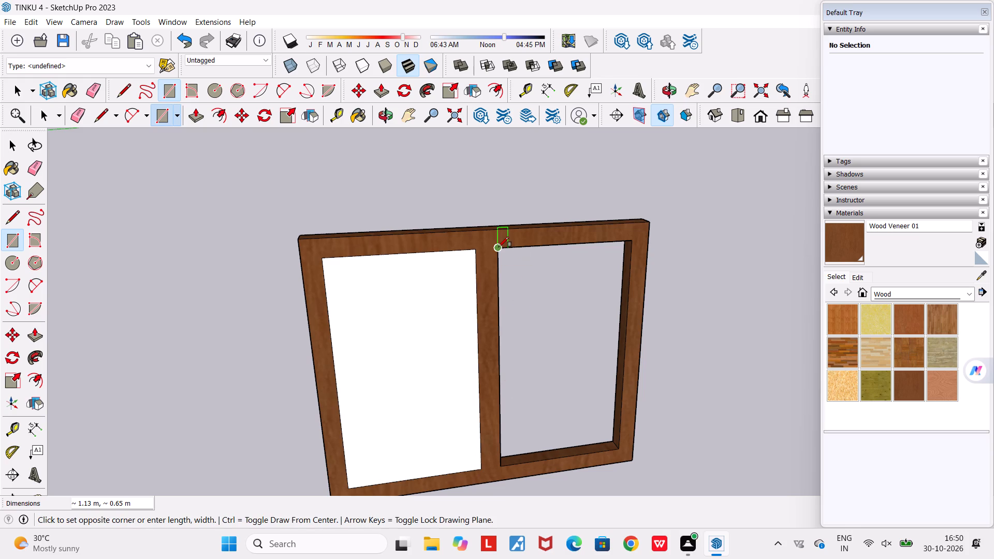
pyautogui.click(621, 447)
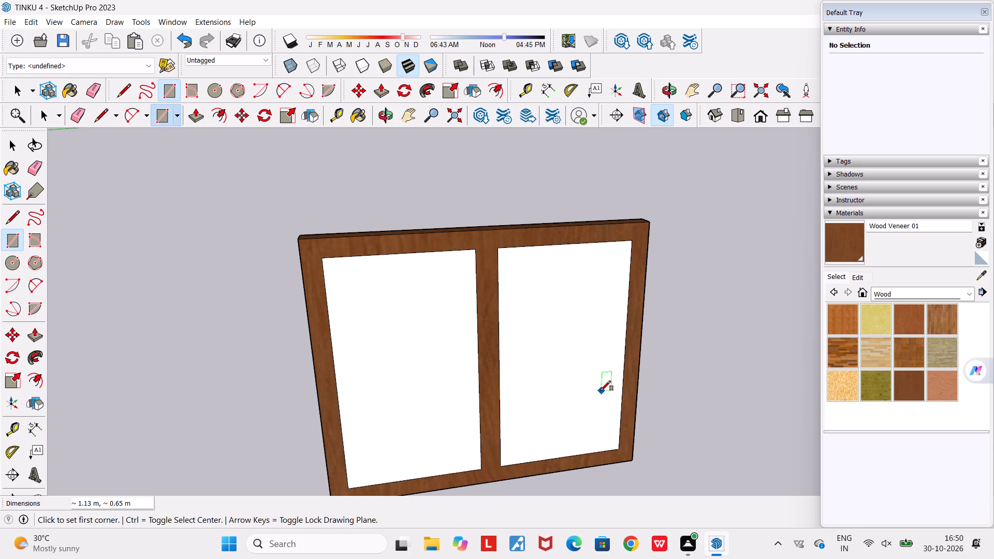
# Paint both window panes with Translucent Glass Gray from the Glass and Mirrors materials.
pyautogui.moveTo(595, 384); pyautogui.dragTo(534, 381, button='middle')
pyautogui.scroll(-5, 534, 381)
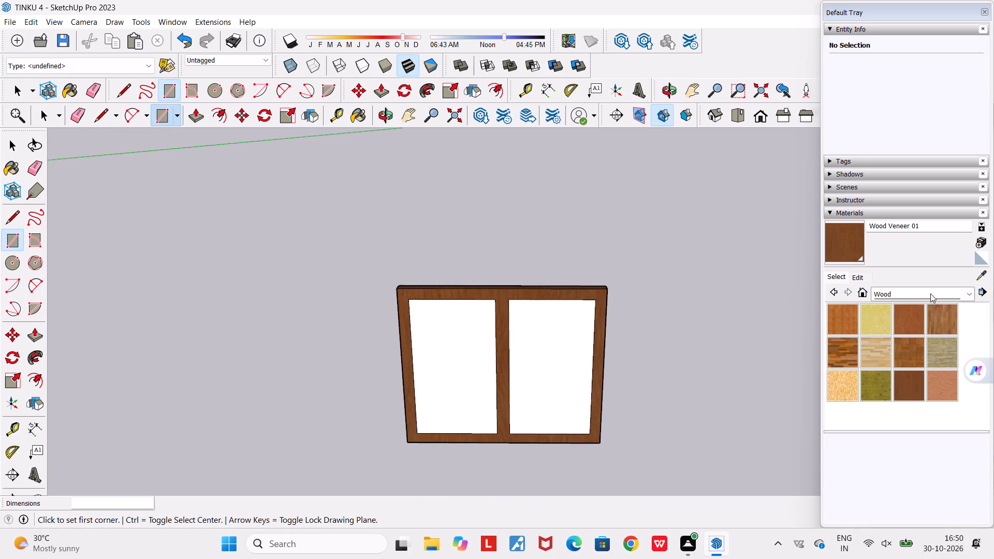
pyautogui.click(930, 293)
pyautogui.scroll(6, 905, 403)
pyautogui.click(911, 450)
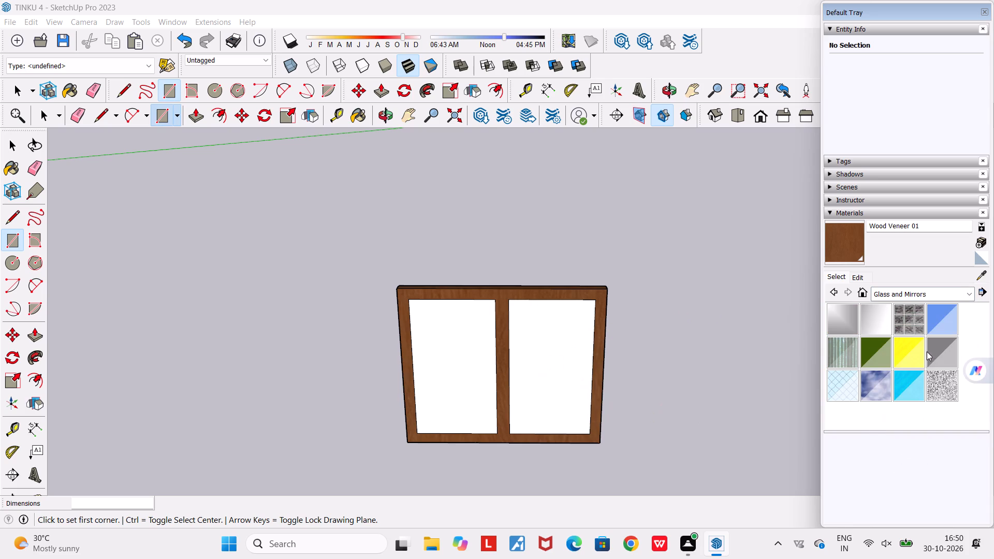
pyautogui.click(936, 349)
pyautogui.click(474, 350)
pyautogui.click(543, 351)
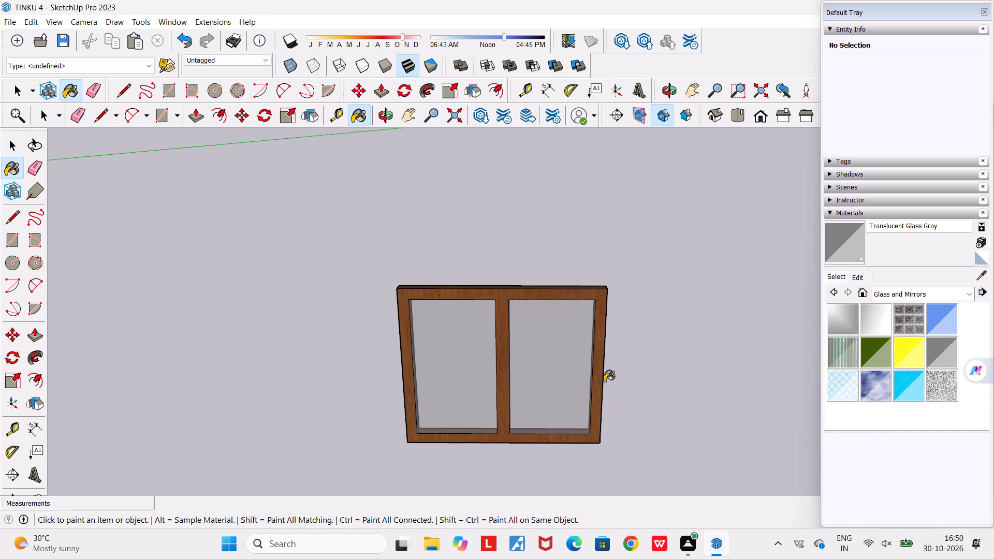
# Review the glazed window from the side and within the overall layout of house, floor plan and furniture.
pyautogui.moveTo(598, 374); pyautogui.dragTo(247, 395, button='middle')
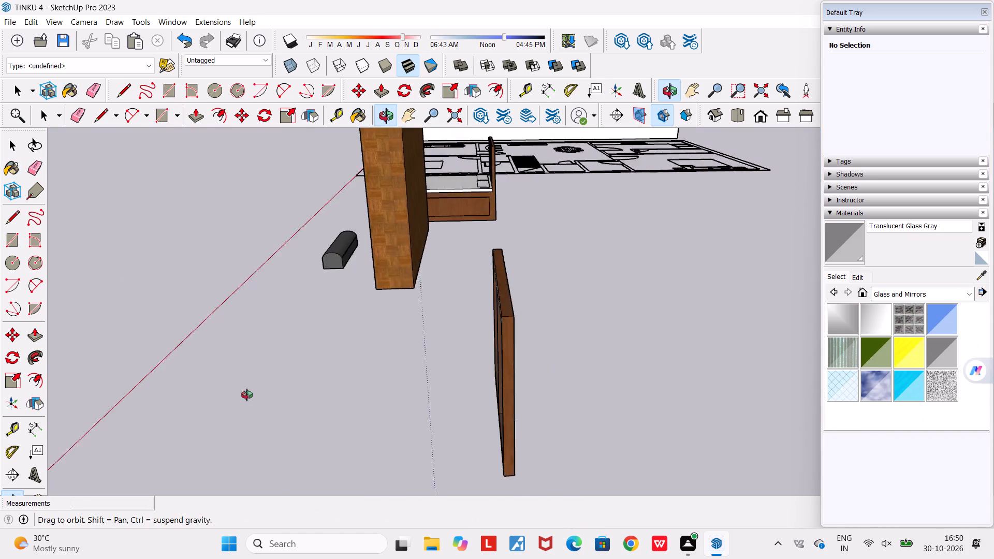
pyautogui.moveTo(247, 395); pyautogui.dragTo(182, 367, button='middle')
pyautogui.scroll(-5, 183, 367)
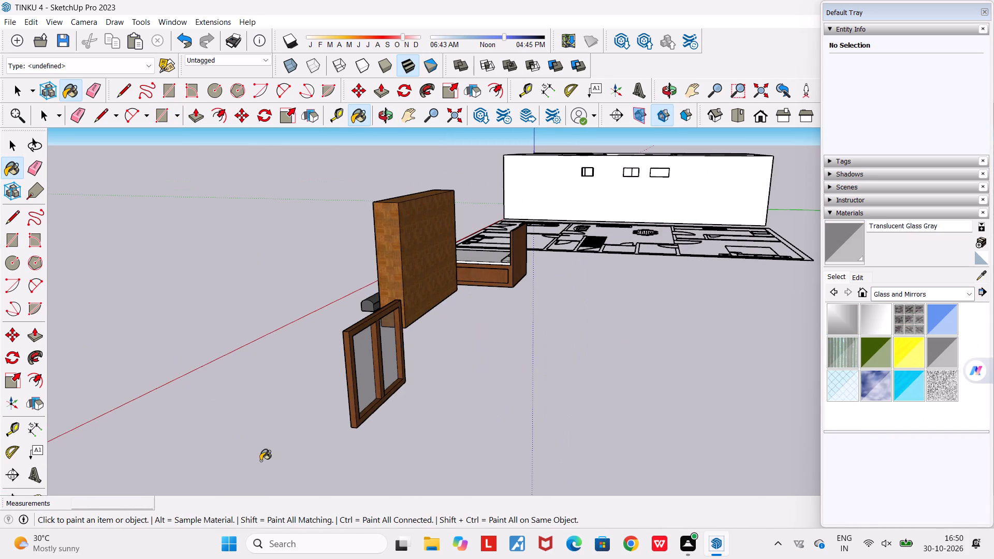
pyautogui.press('space')
pyautogui.moveTo(261, 461); pyautogui.dragTo(422, 470, button='middle')
pyautogui.scroll(-16, 422, 470)
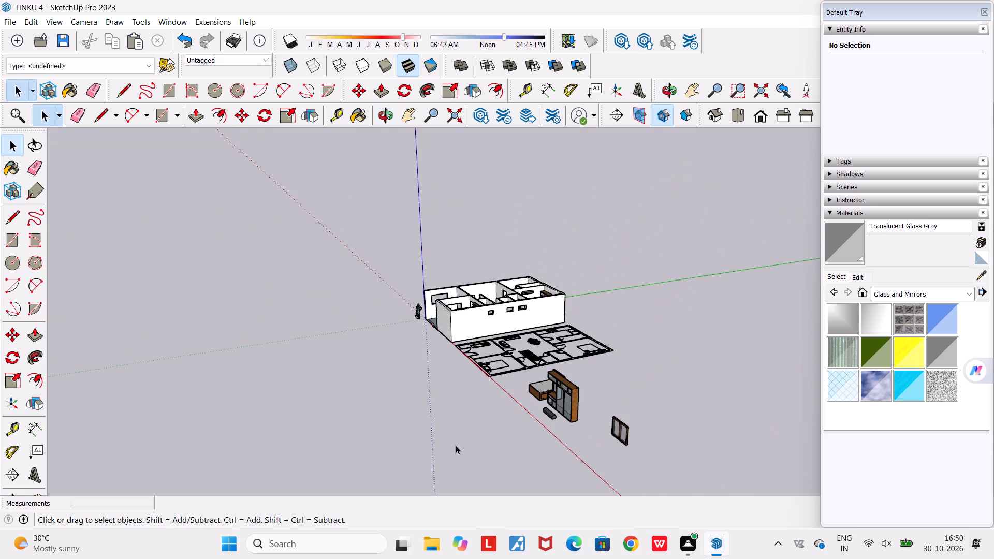
# Make the entire glazed window beside the wardrobe, frame and panes together, into a single component with the default settings.
pyautogui.scroll(7, 620, 451)
pyautogui.moveTo(620, 451); pyautogui.dragTo(772, 454, button='middle')
pyautogui.scroll(-3, 772, 454)
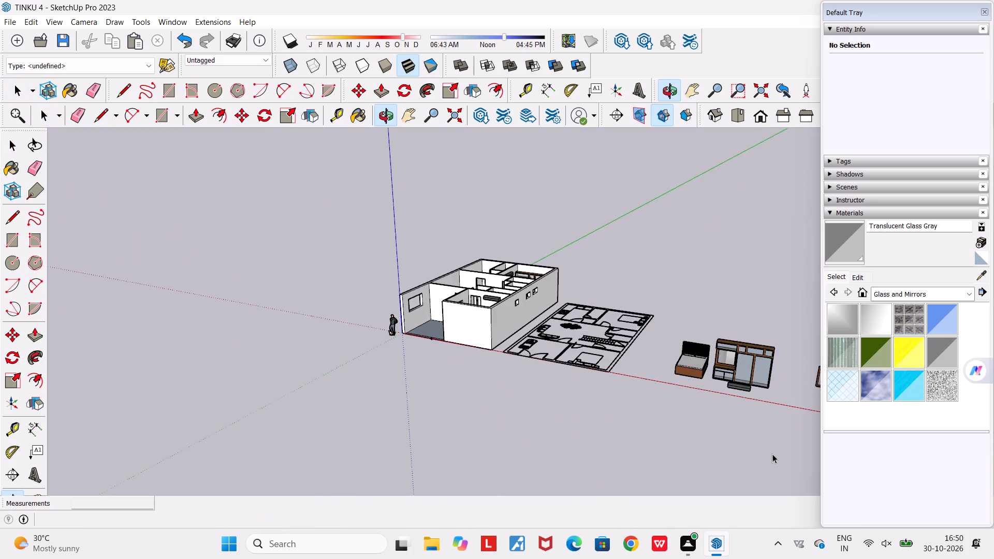
pyautogui.scroll(-7, 772, 454)
pyautogui.click(702, 94)
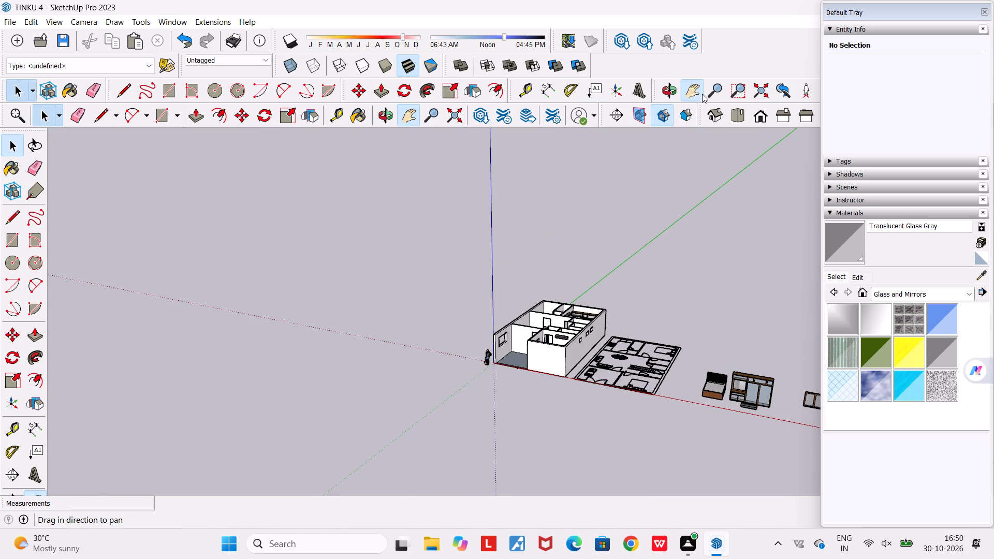
pyautogui.moveTo(744, 263); pyautogui.dragTo(324, 235)
pyautogui.moveTo(434, 378); pyautogui.dragTo(565, 356, button='middle')
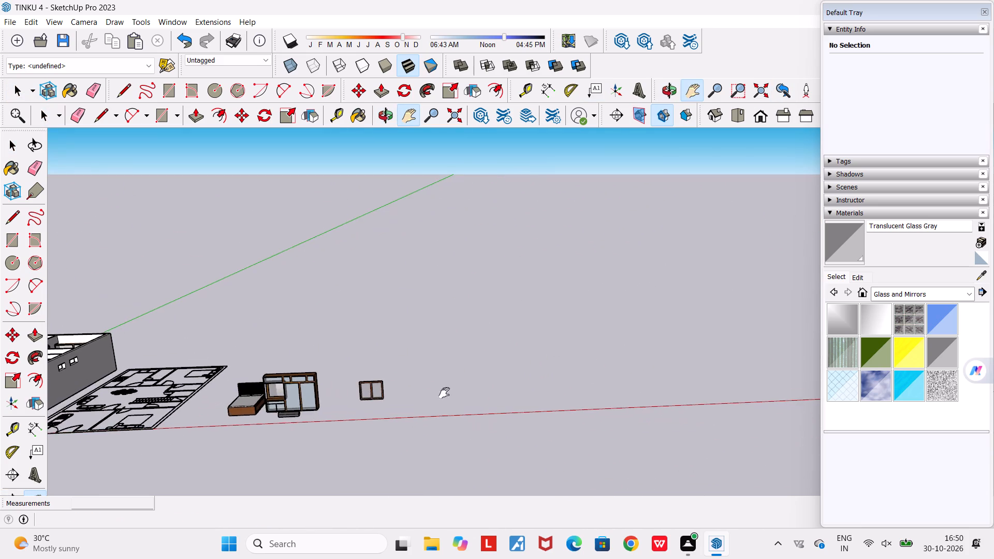
pyautogui.scroll(5, 344, 423)
pyautogui.press('space')
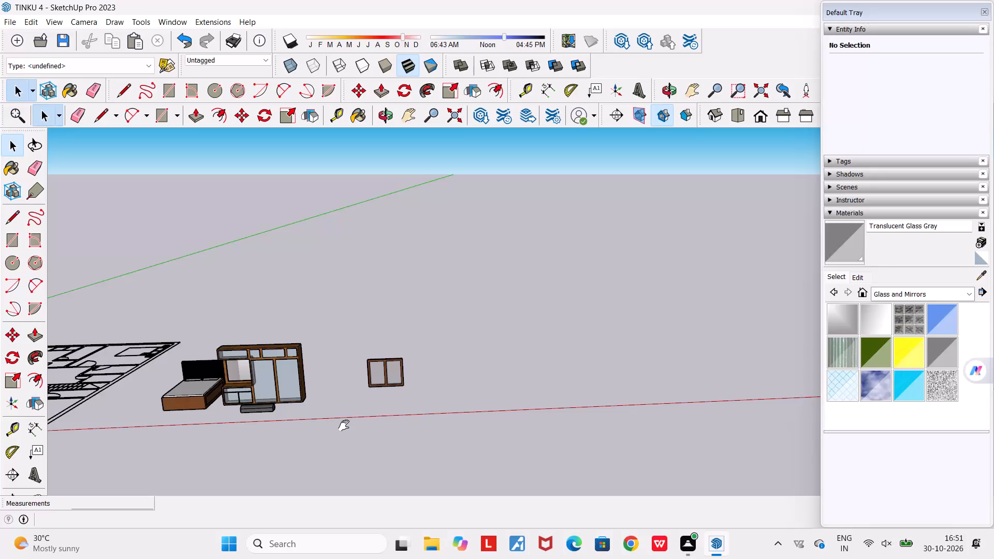
pyautogui.scroll(2, 351, 415)
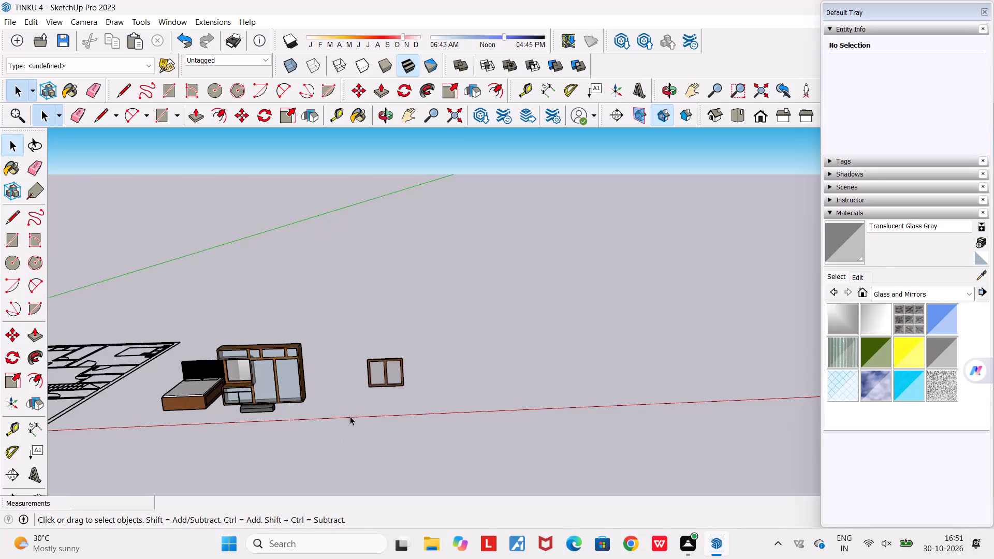
pyautogui.scroll(2, 350, 416)
pyautogui.moveTo(331, 295); pyautogui.dragTo(497, 412)
pyautogui.rightClick(421, 365)
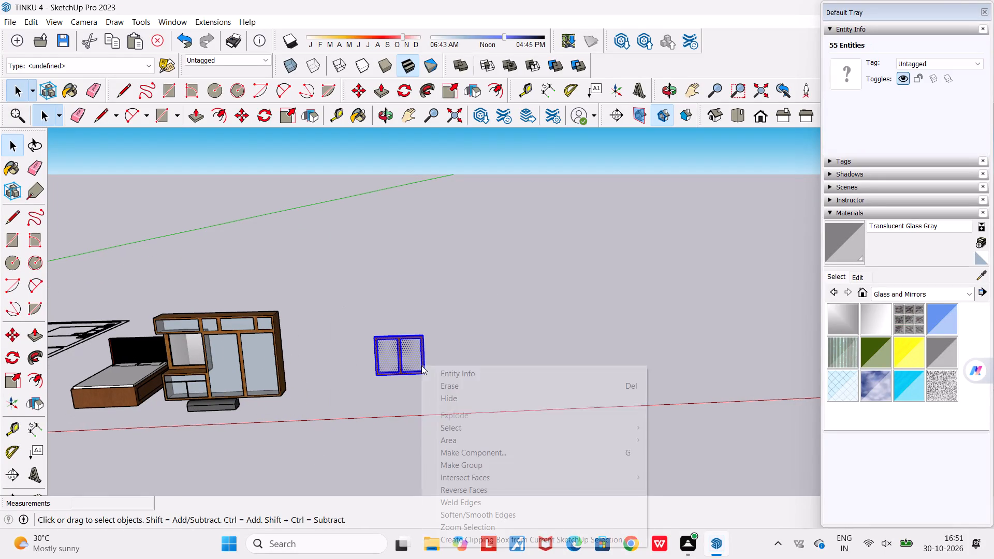
pyautogui.click(462, 451)
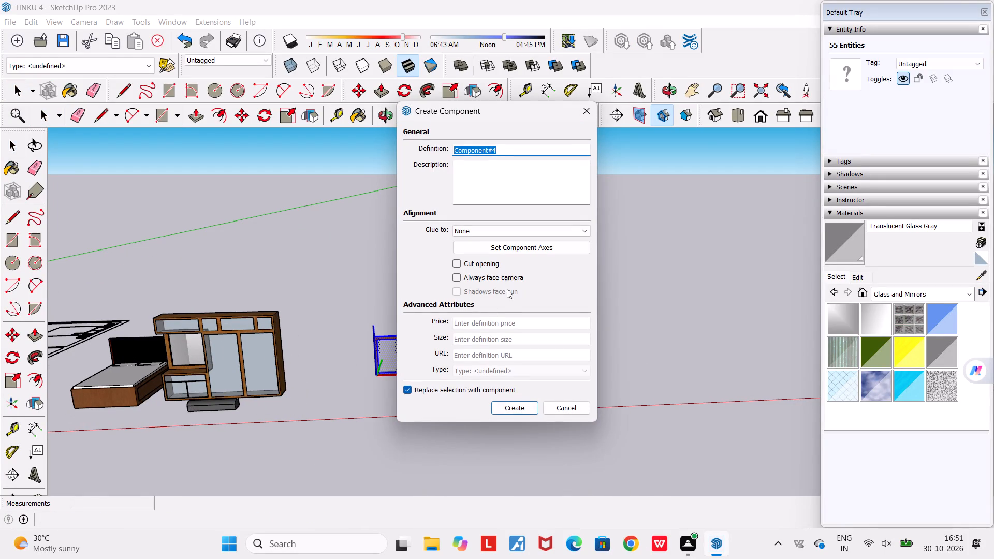
pyautogui.doubleClick(511, 403)
# Rotate the window component 90 degrees horizontally about its own centre so it stands perpendicular to its original direction.
pyautogui.scroll(4, 366, 370)
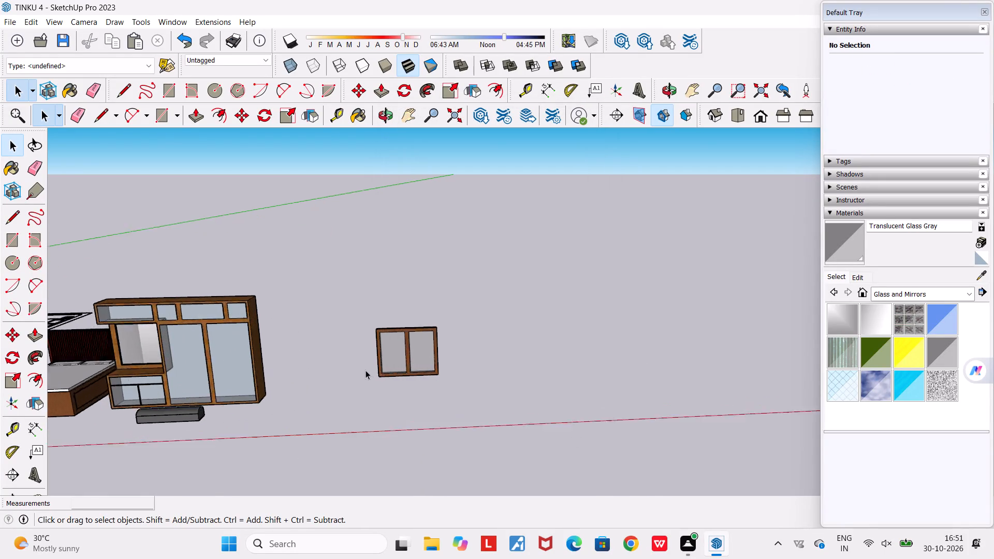
pyautogui.scroll(2, 366, 370)
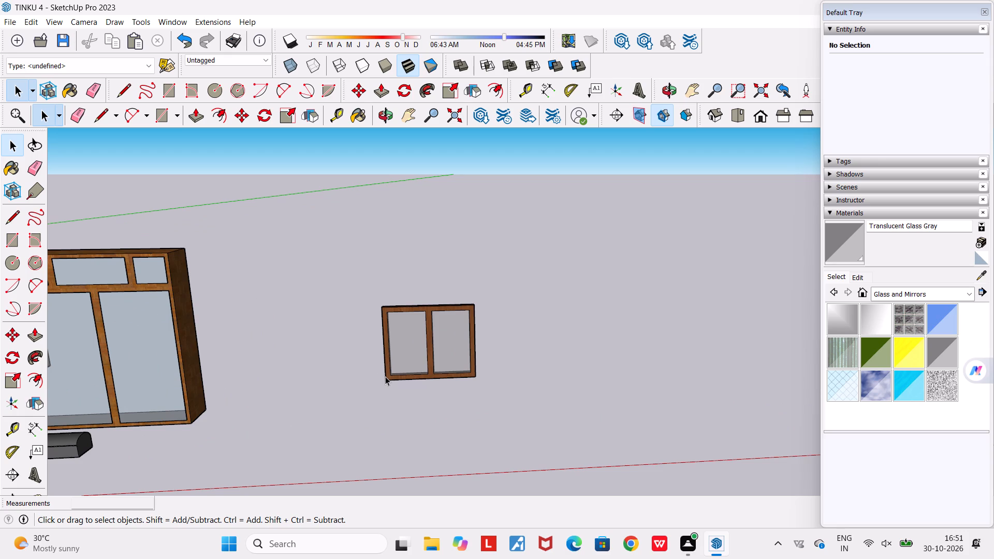
pyautogui.click(388, 376)
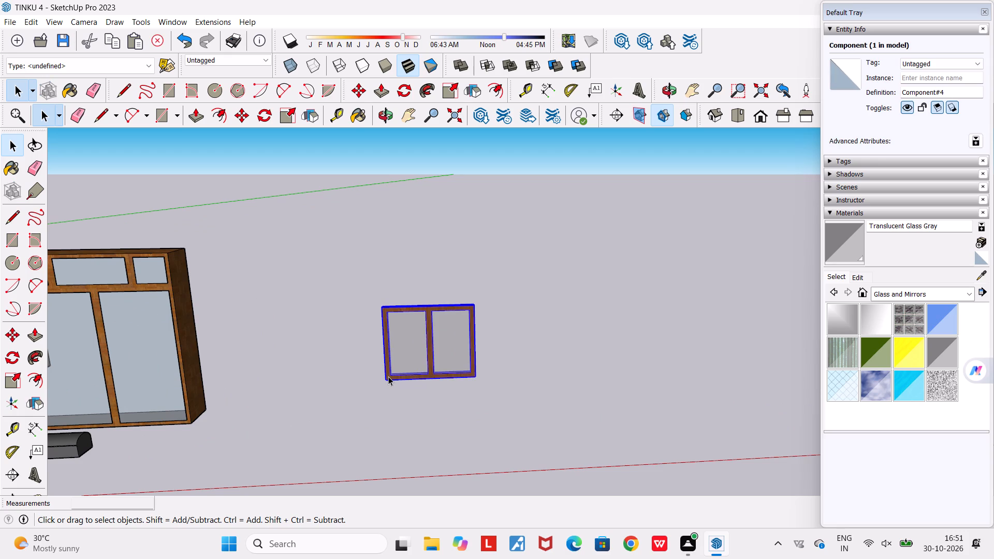
pyautogui.scroll(-20, 388, 376)
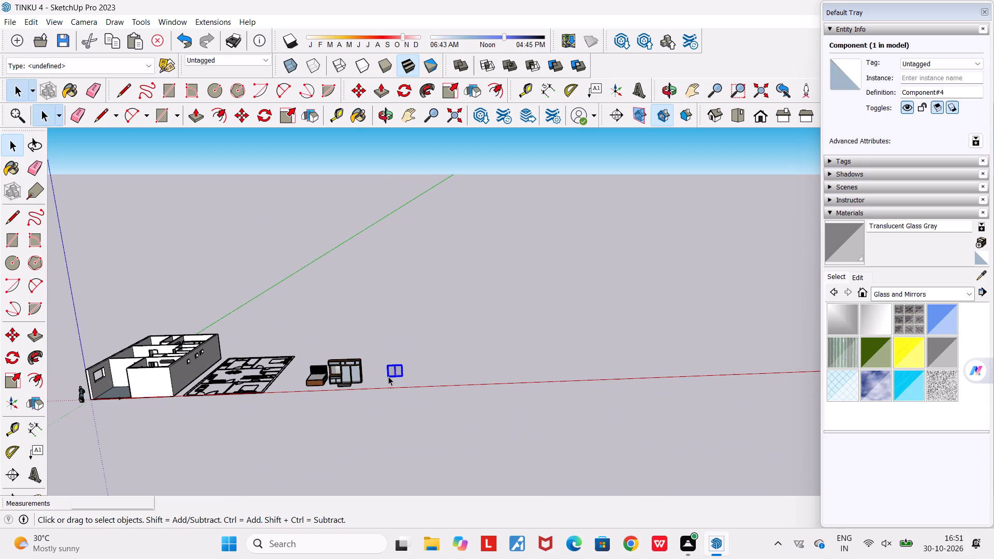
pyautogui.scroll(-2, 388, 376)
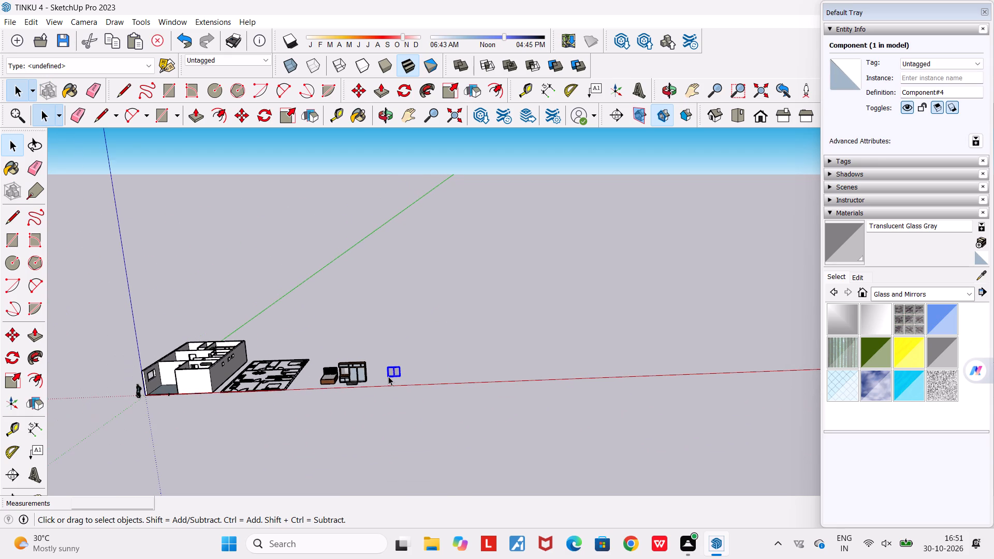
pyautogui.scroll(8, 388, 376)
pyautogui.moveTo(388, 376); pyautogui.dragTo(299, 516, button='middle')
pyautogui.scroll(11, 401, 336)
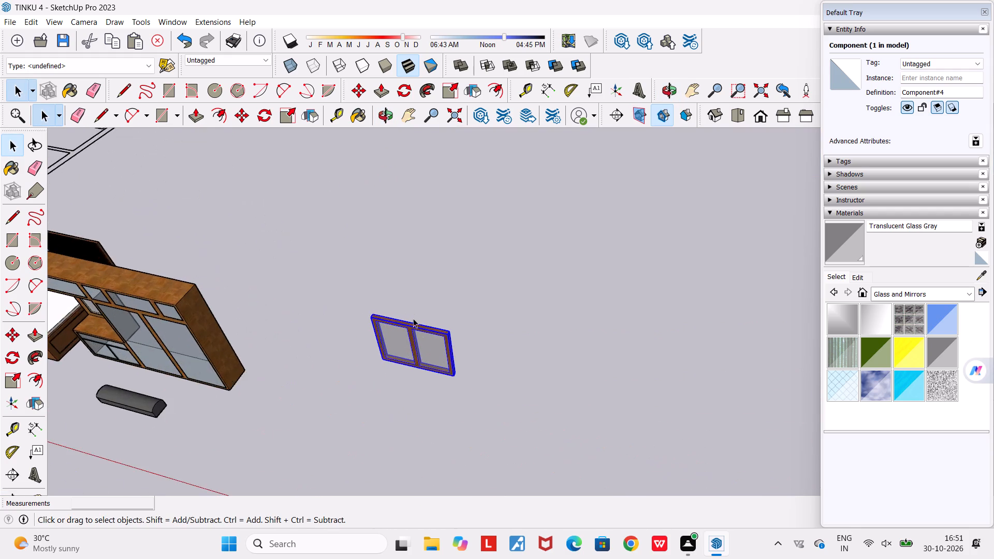
pyautogui.scroll(4, 418, 332)
pyautogui.press('m')
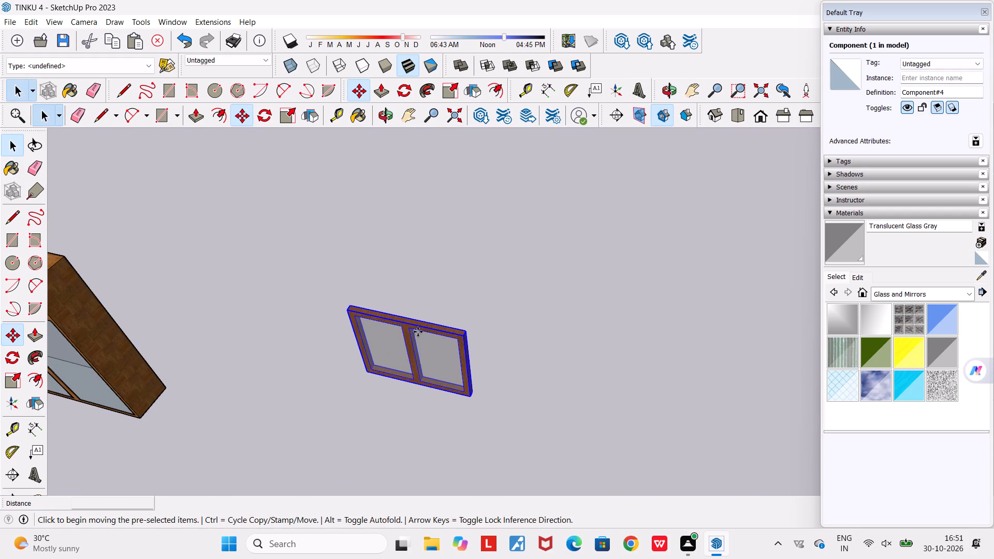
pyautogui.scroll(5, 436, 329)
pyautogui.click(463, 330)
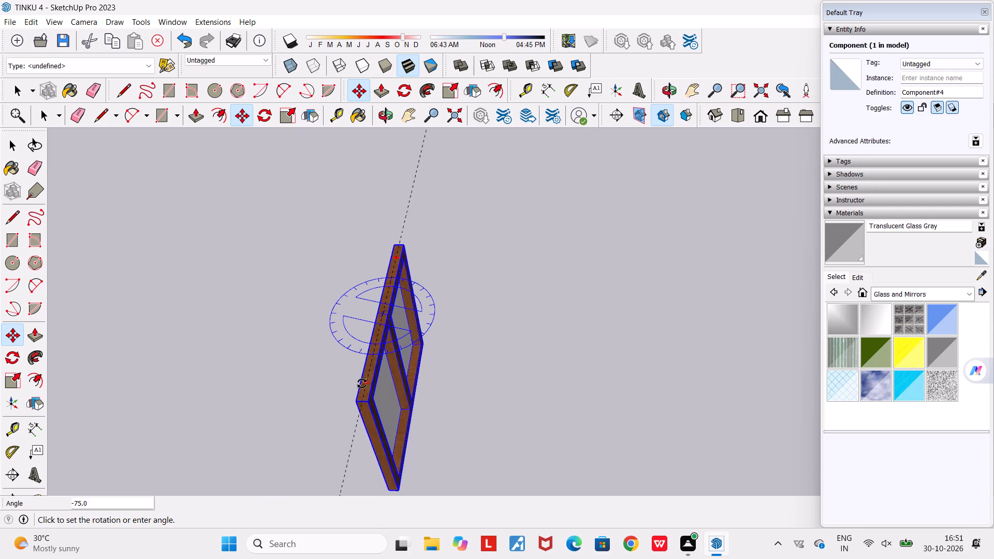
pyautogui.click(317, 432)
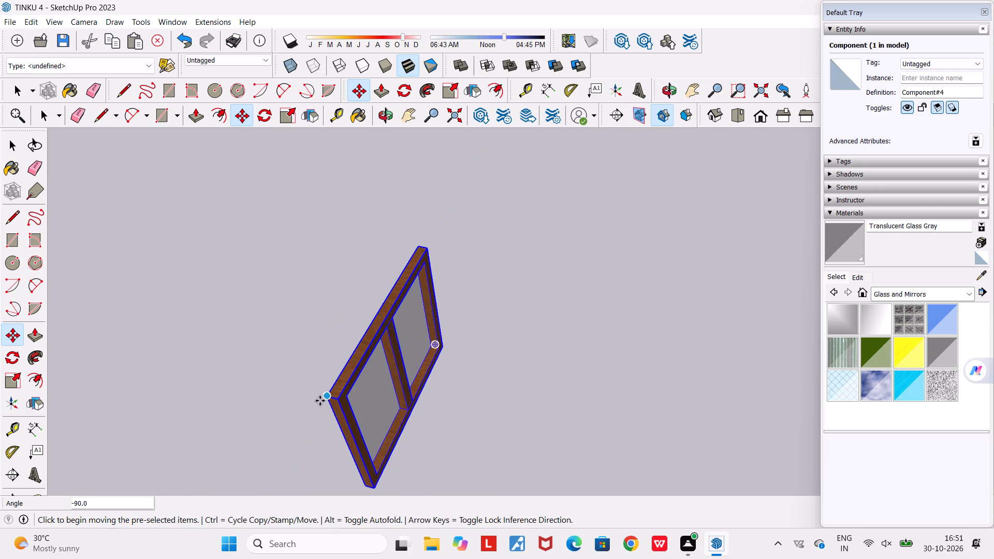
# Move the window component about 29 m by its bottom corner onto the opening in the house's outer wall near the standing figure.
pyautogui.scroll(-5, 320, 400)
pyautogui.moveTo(297, 406); pyautogui.dragTo(368, 349, button='middle')
pyautogui.scroll(-15, 368, 349)
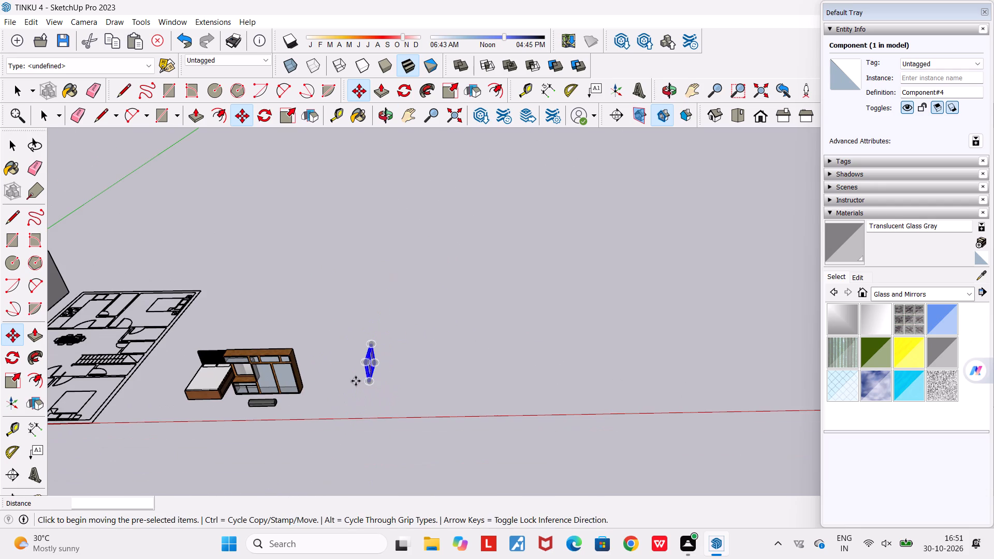
pyautogui.moveTo(363, 378); pyautogui.dragTo(386, 361, button='middle')
pyautogui.scroll(-9, 386, 361)
pyautogui.scroll(5, 368, 387)
pyautogui.scroll(-5, 368, 387)
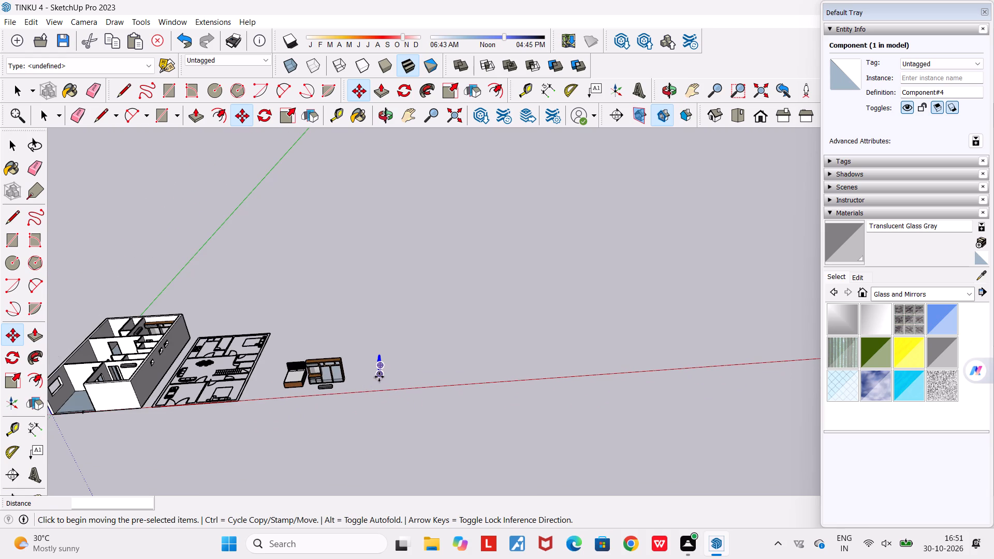
pyautogui.click(379, 377)
pyautogui.scroll(-10, 379, 377)
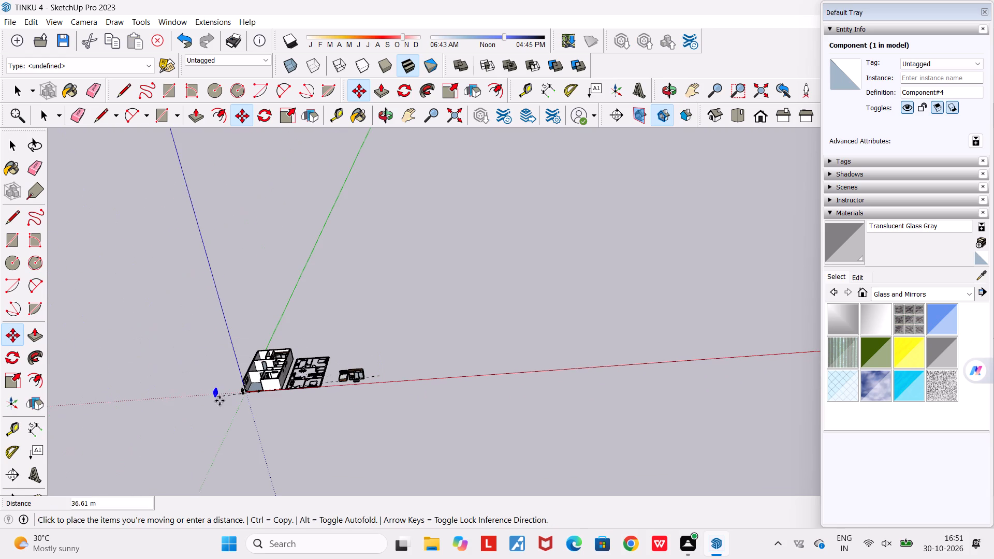
pyautogui.scroll(10, 223, 402)
pyautogui.moveTo(242, 385); pyautogui.dragTo(467, 299, button='middle')
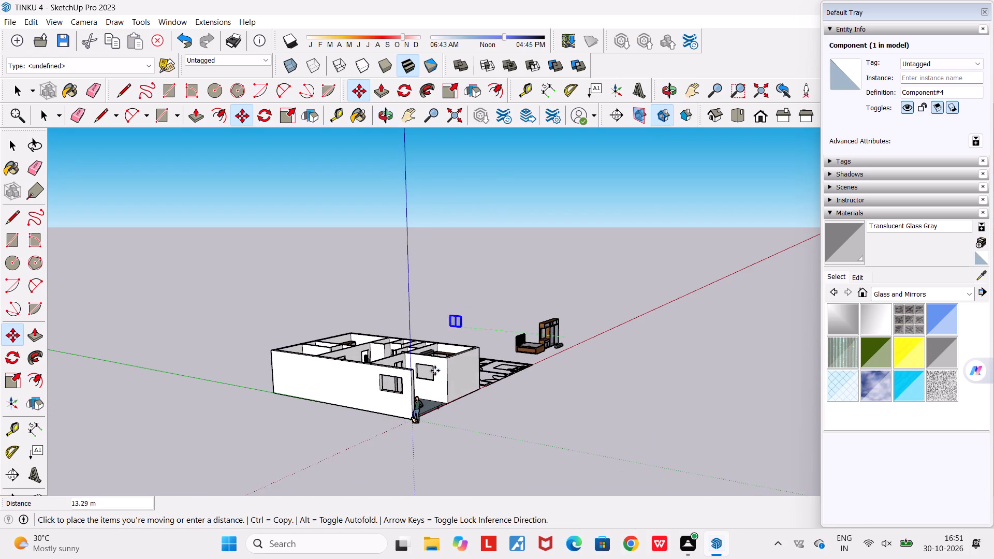
pyautogui.scroll(15, 401, 384)
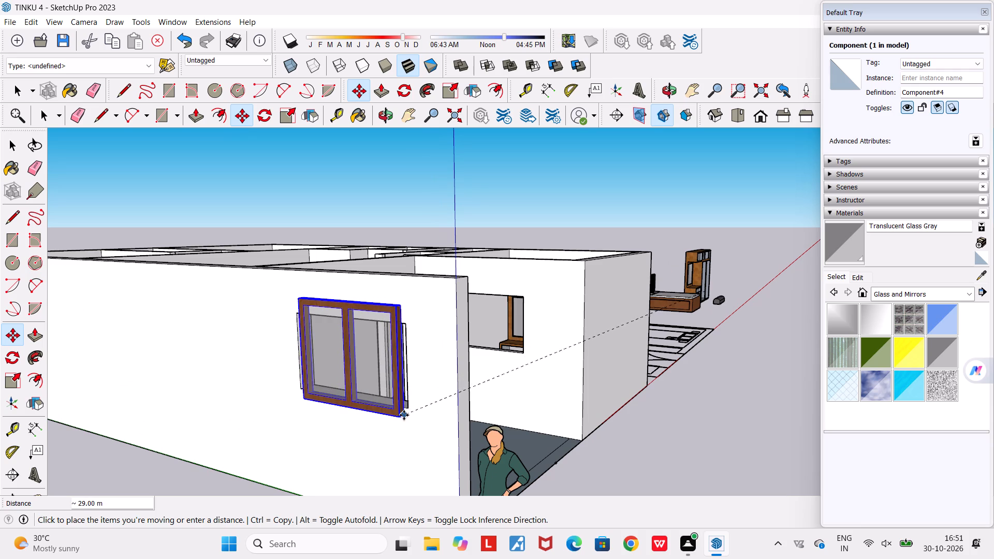
pyautogui.click(402, 414)
# Scale the window component's height down from its top edge by a factor of about 0.88 to suit the wall opening.
pyautogui.moveTo(383, 424); pyautogui.dragTo(468, 418, button='middle')
pyautogui.scroll(2, 469, 416)
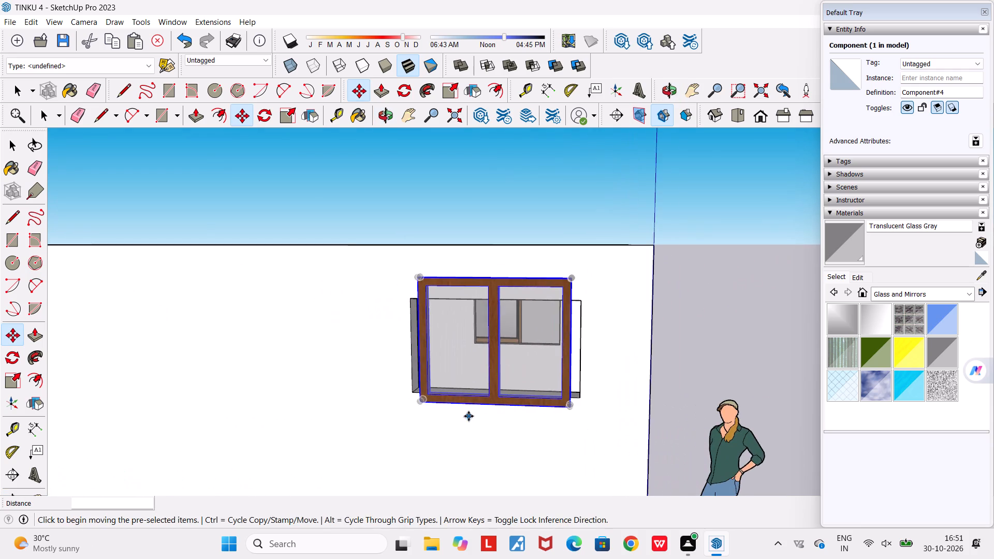
pyautogui.click(13, 377)
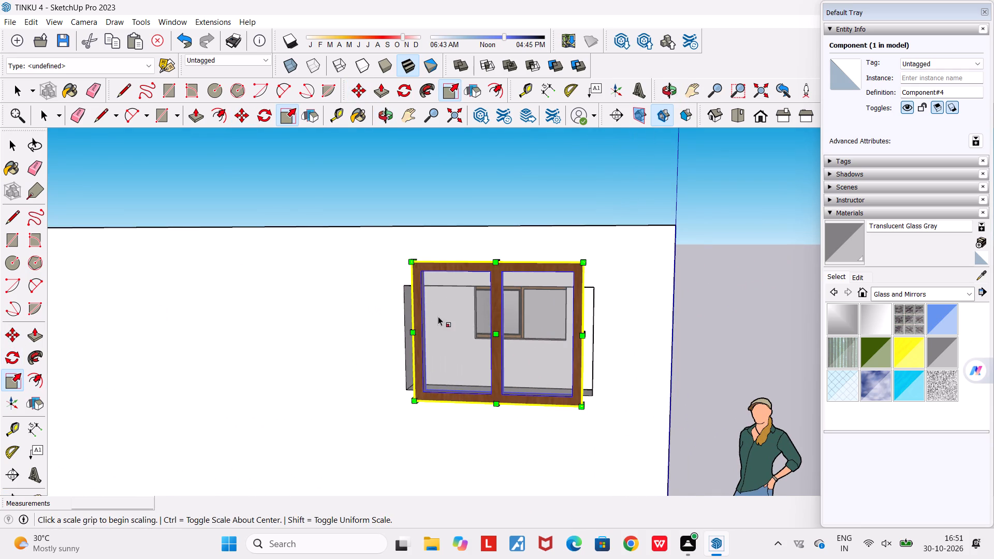
pyautogui.scroll(1, 438, 316)
pyautogui.moveTo(438, 320); pyautogui.dragTo(452, 375, button='middle')
pyautogui.scroll(3, 515, 354)
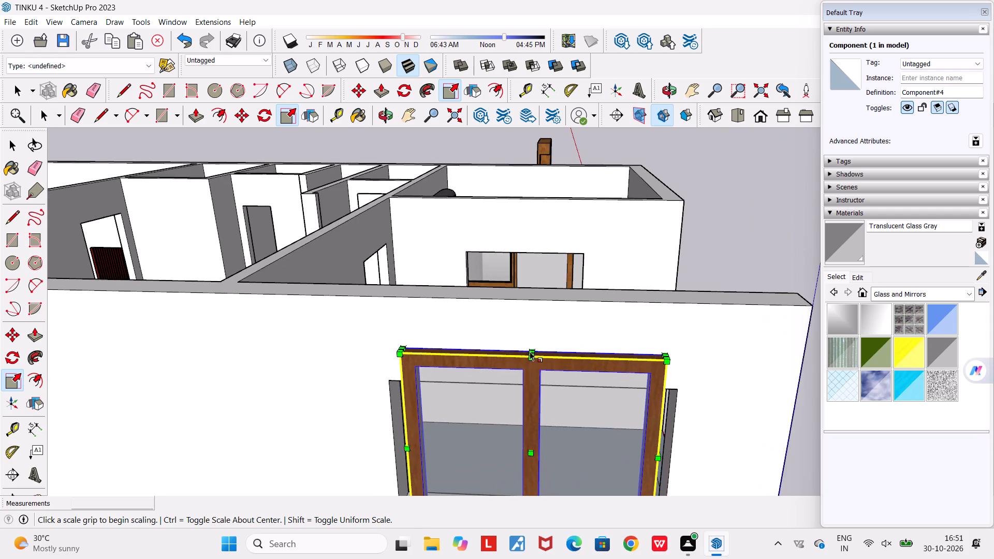
pyautogui.scroll(14, 535, 356)
pyautogui.click(522, 350)
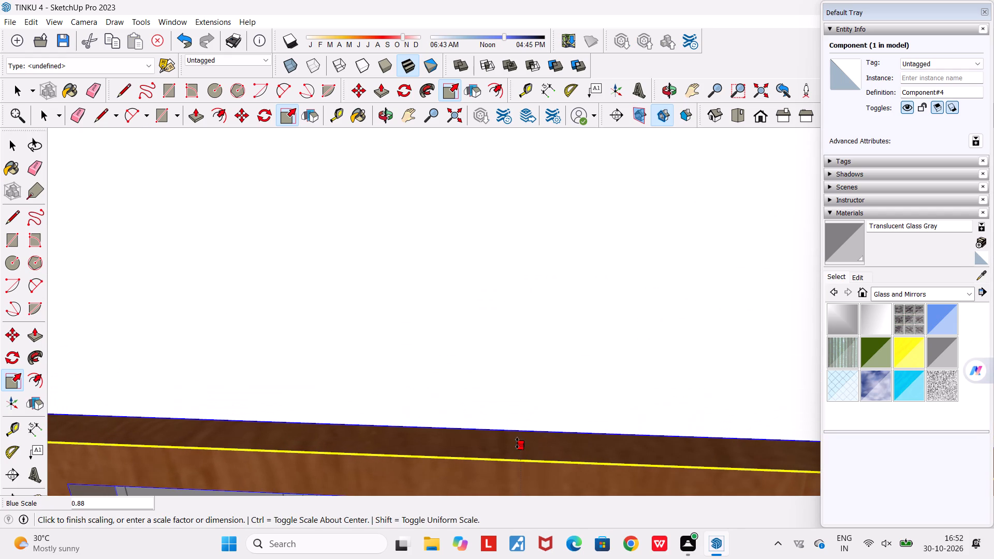
pyautogui.click(517, 443)
# Stretch the window component's width by about 1.08 on the side away from the wall corner to reach the opening's edge.
pyautogui.scroll(-5, 508, 413)
pyautogui.moveTo(499, 398); pyautogui.dragTo(571, 312, button='middle')
pyautogui.scroll(-6, 571, 312)
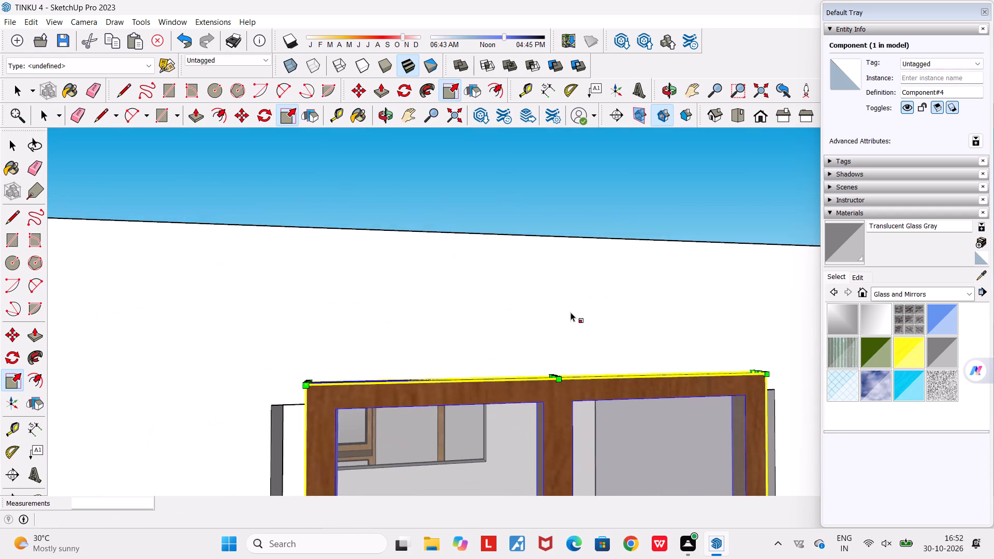
pyautogui.scroll(-16, 571, 312)
pyautogui.moveTo(550, 384); pyautogui.dragTo(619, 383, button='middle')
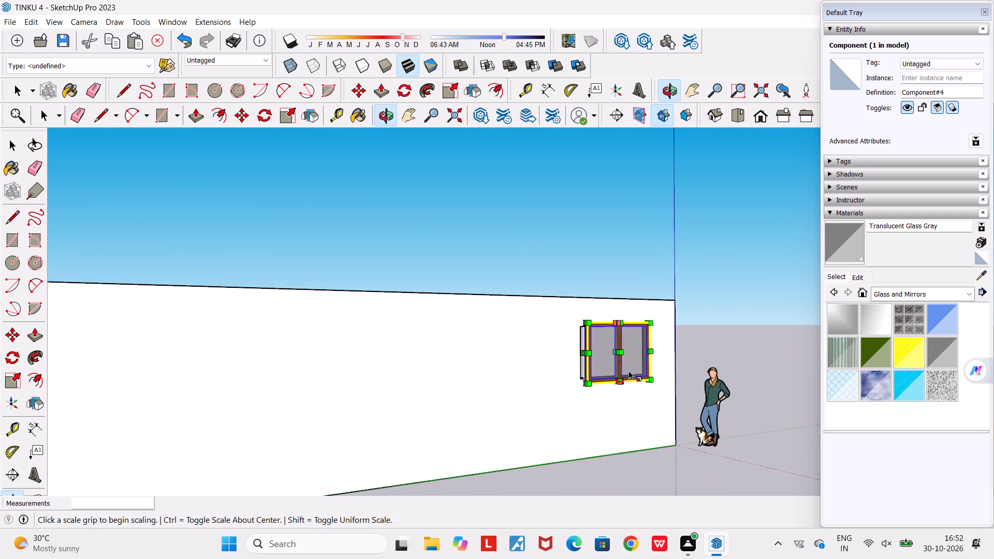
pyautogui.scroll(11, 577, 364)
pyautogui.scroll(-5, 588, 346)
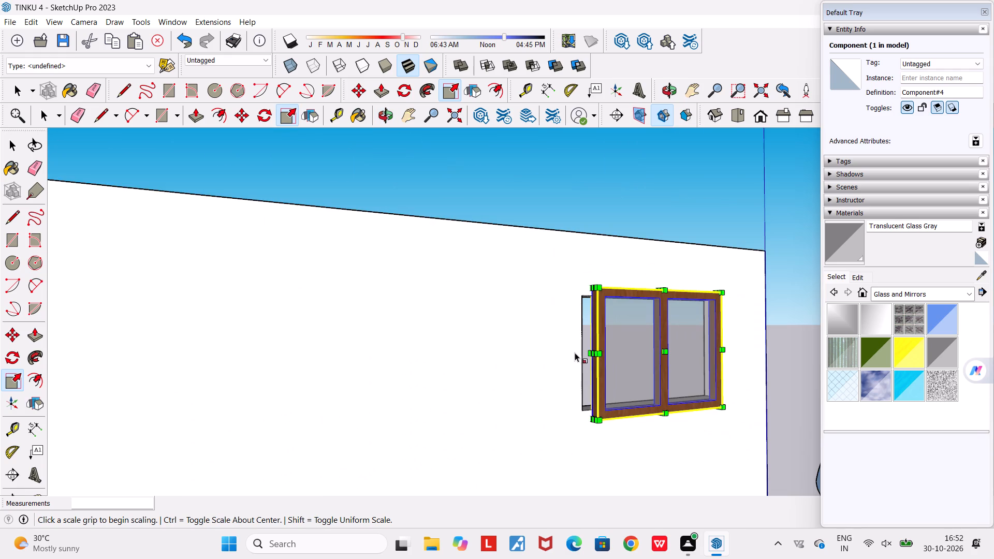
pyautogui.scroll(9, 594, 358)
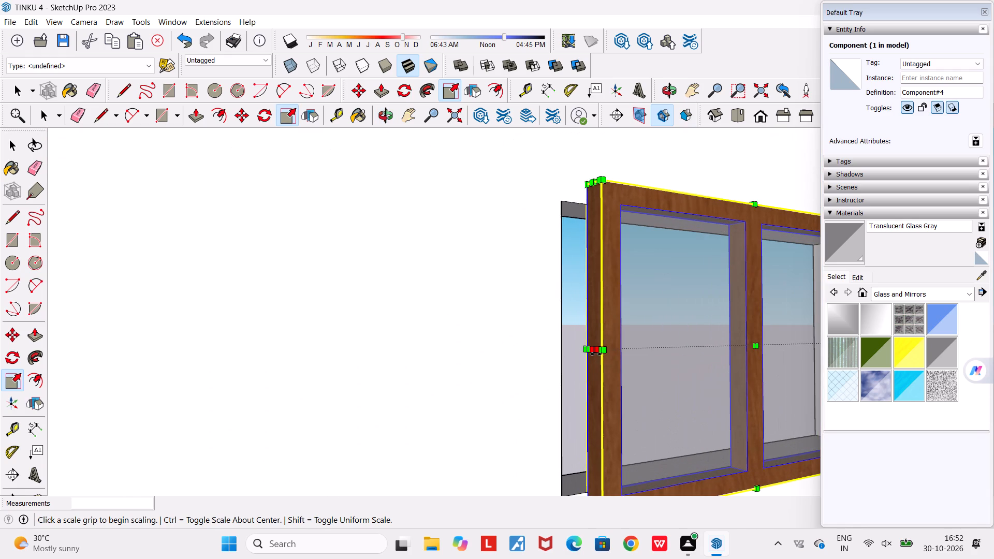
pyautogui.click(592, 353)
pyautogui.click(565, 353)
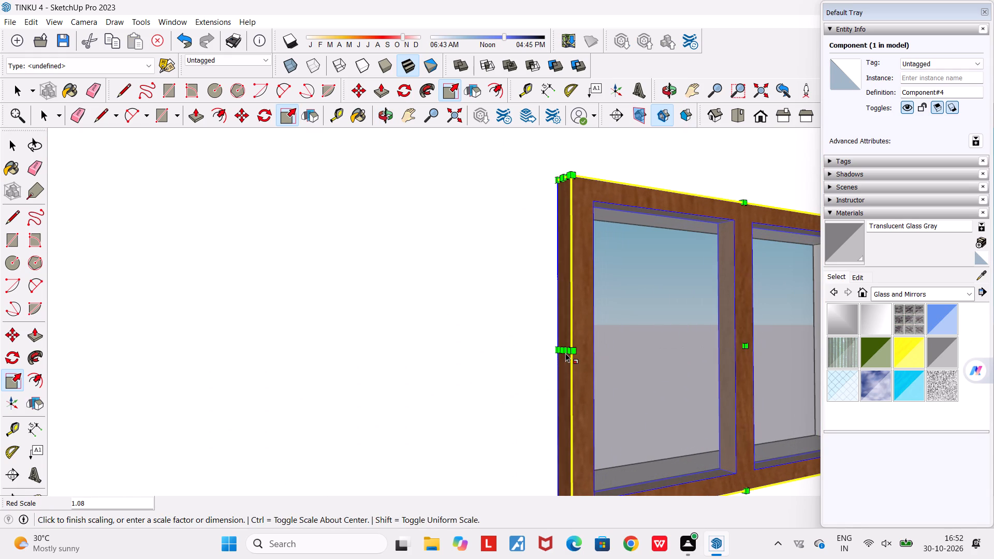
# Stretch the window component's width by about 1.10 on the side nearest the wall corner to cover the rest of the opening.
pyautogui.scroll(-9, 565, 353)
pyautogui.moveTo(661, 385); pyautogui.dragTo(460, 394, button='middle')
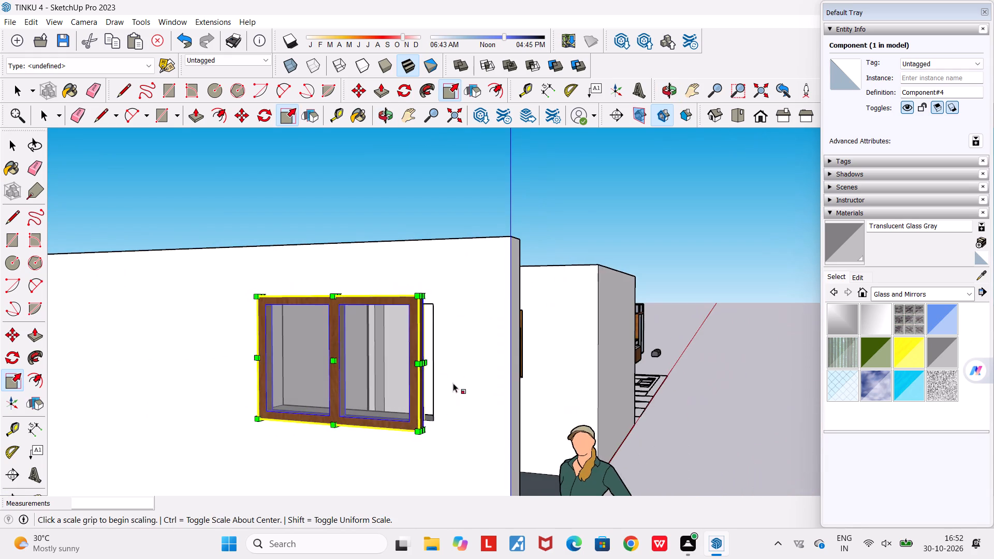
pyautogui.scroll(5, 445, 378)
pyautogui.scroll(9, 401, 357)
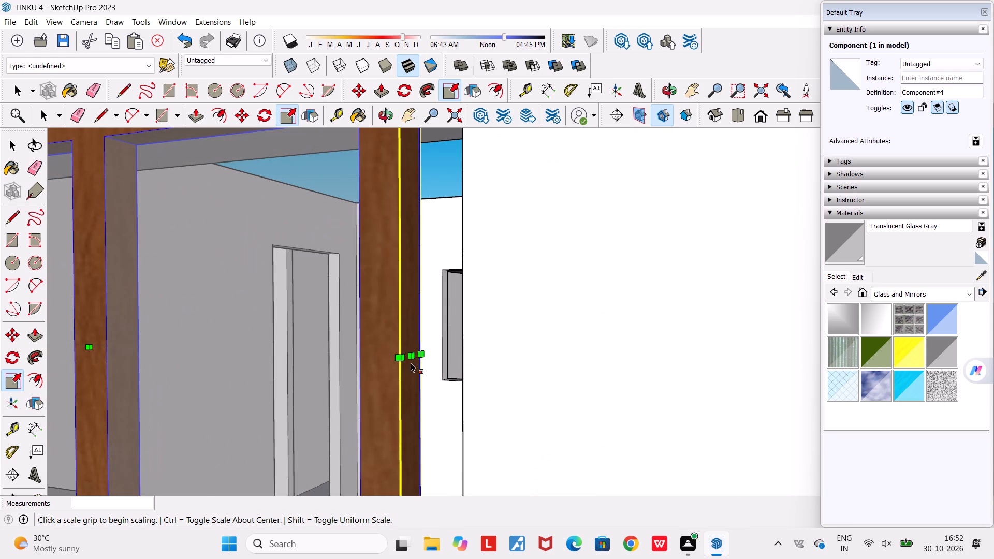
pyautogui.click(413, 356)
pyautogui.click(489, 357)
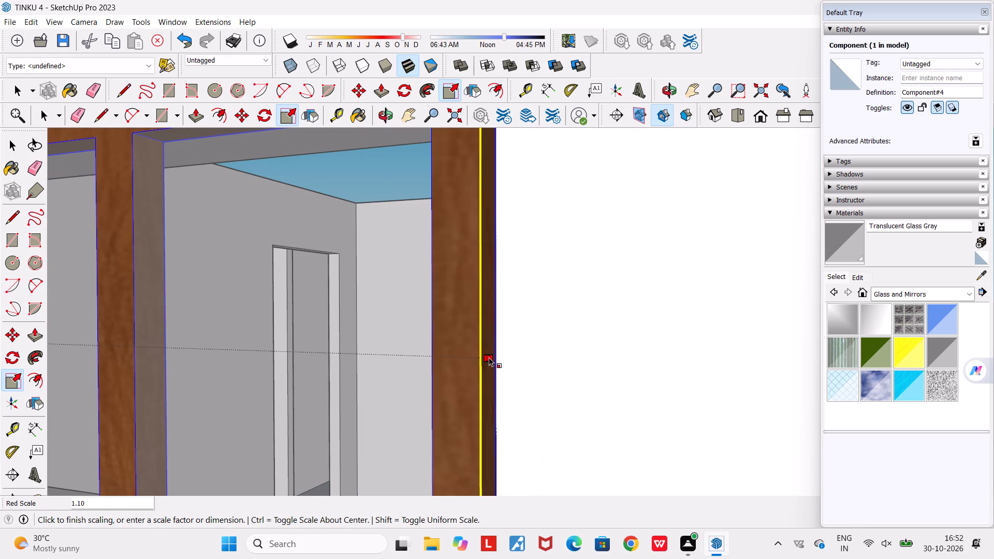
pyautogui.scroll(-11, 489, 357)
pyautogui.moveTo(458, 375); pyautogui.dragTo(624, 284, button='middle')
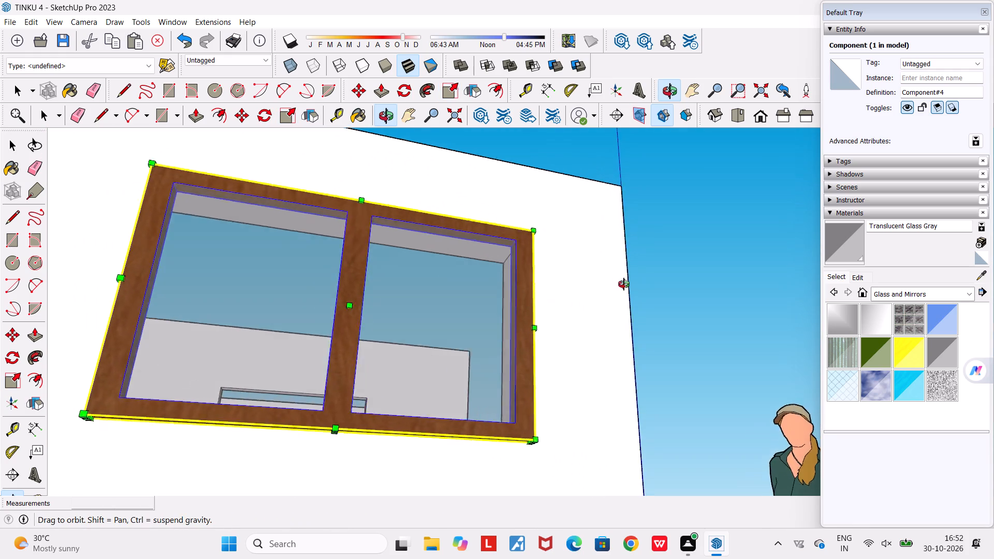
pyautogui.moveTo(624, 284); pyautogui.dragTo(637, 284, button='middle')
pyautogui.scroll(-5, 637, 284)
pyautogui.moveTo(480, 387); pyautogui.dragTo(556, 377, button='middle')
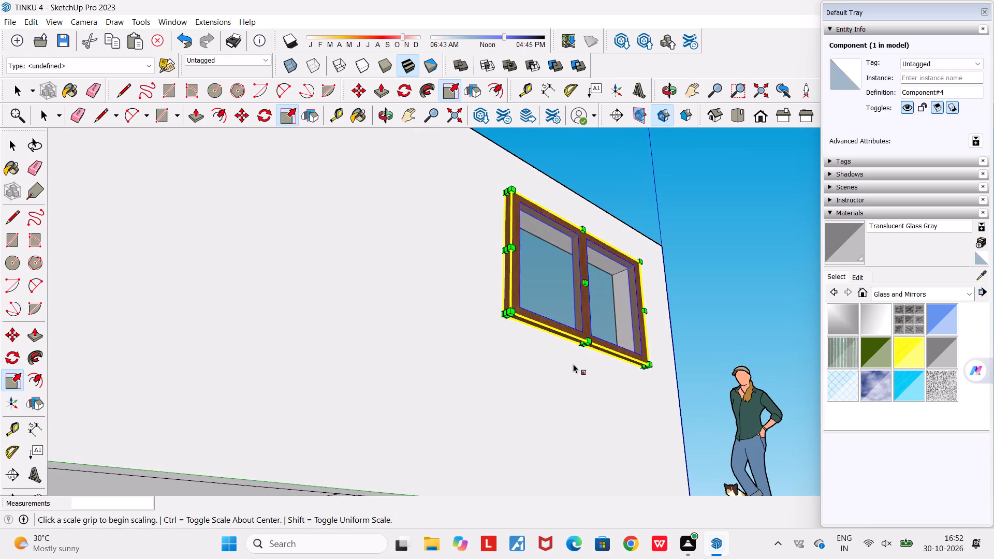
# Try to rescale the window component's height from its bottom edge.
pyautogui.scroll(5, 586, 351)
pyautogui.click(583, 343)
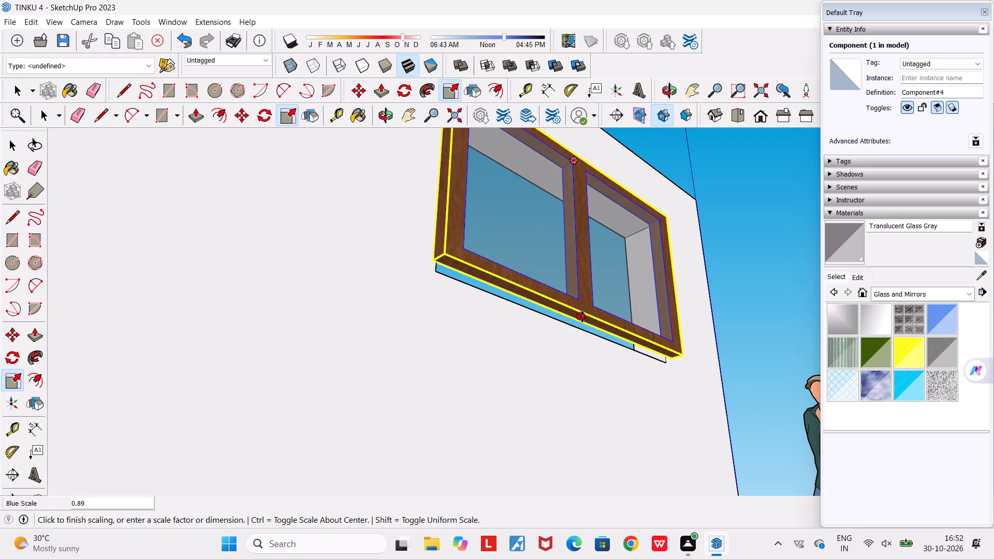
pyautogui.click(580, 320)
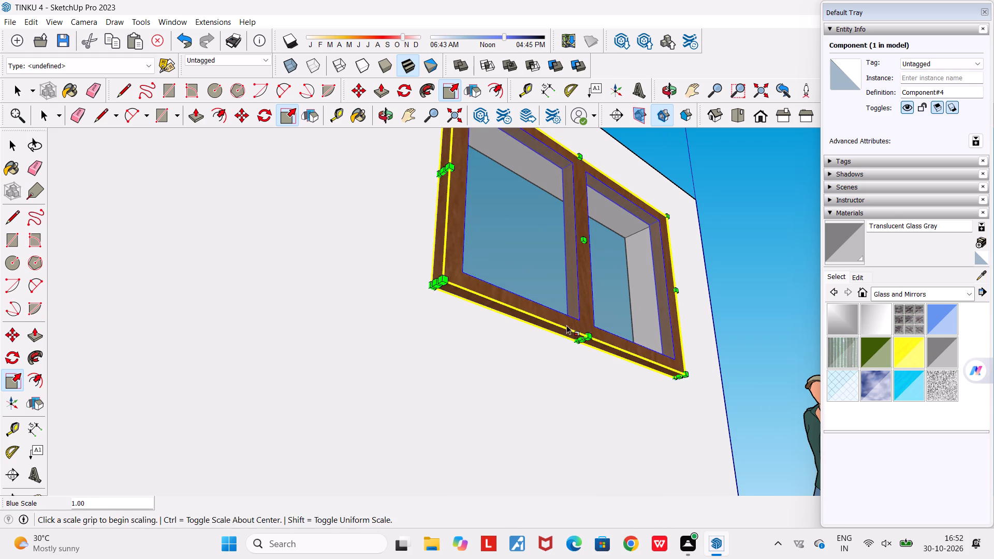
# Move the window component about 0.11 m by its bottom corner onto the wall opening's bottom corner, seating it in the wall.
pyautogui.moveTo(566, 325); pyautogui.dragTo(543, 375, button='middle')
pyautogui.scroll(-5, 542, 376)
pyautogui.moveTo(523, 329); pyautogui.dragTo(449, 385, button='middle')
pyautogui.scroll(-4, 449, 385)
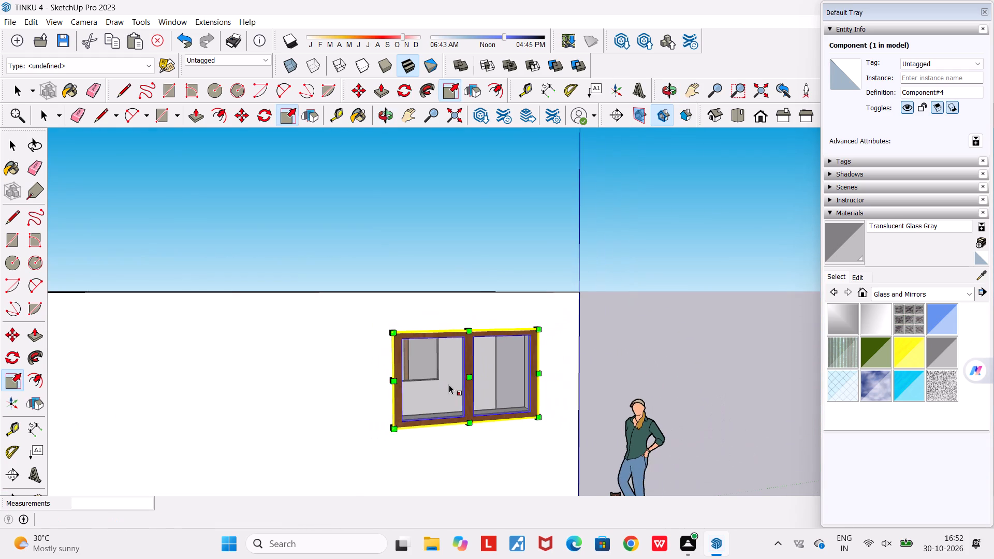
pyautogui.moveTo(463, 384); pyautogui.dragTo(569, 375, button='middle')
pyautogui.scroll(-1, 463, 384)
pyautogui.scroll(-2, 569, 375)
pyautogui.moveTo(569, 375); pyautogui.dragTo(607, 408, button='middle')
pyautogui.scroll(2, 600, 418)
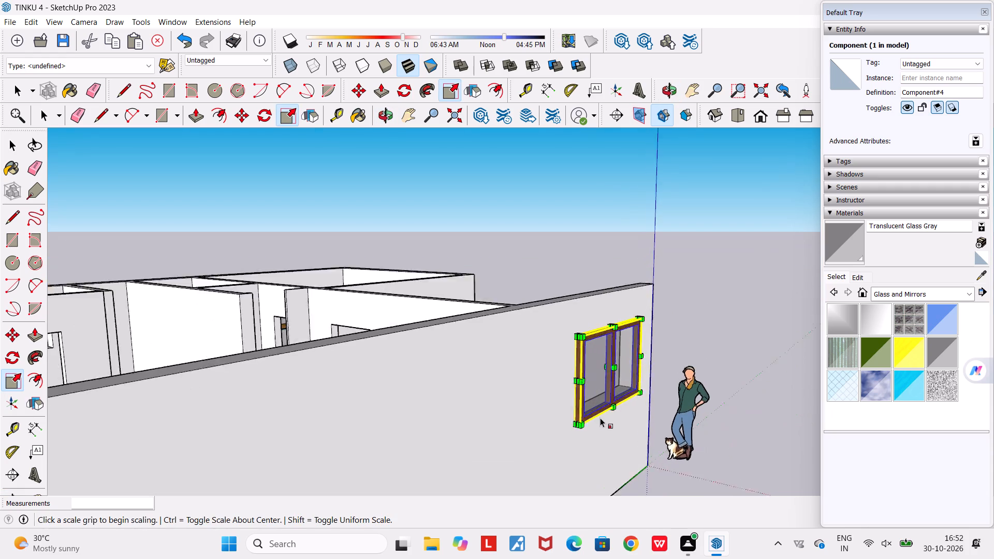
pyautogui.scroll(7, 600, 418)
pyautogui.press('m')
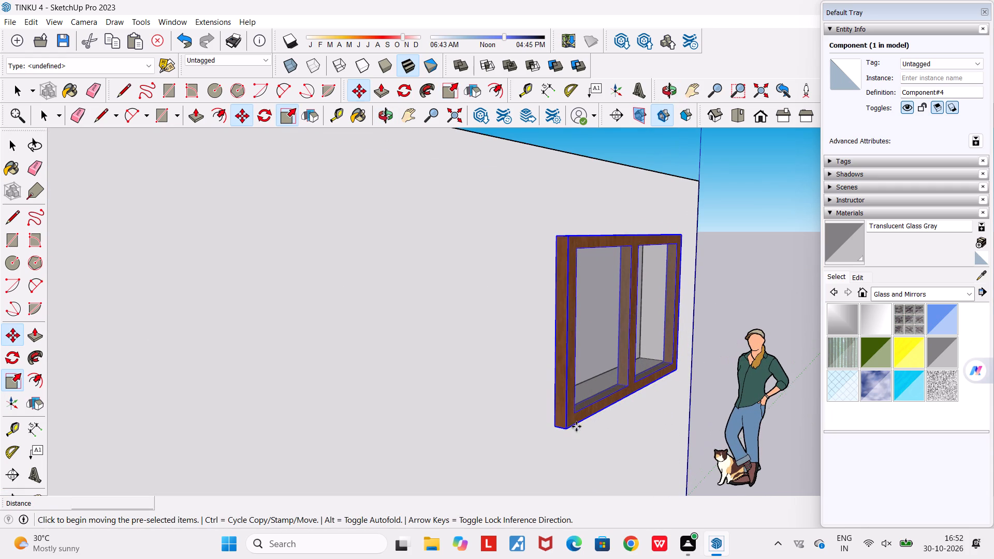
pyautogui.scroll(3, 566, 427)
pyautogui.click(566, 427)
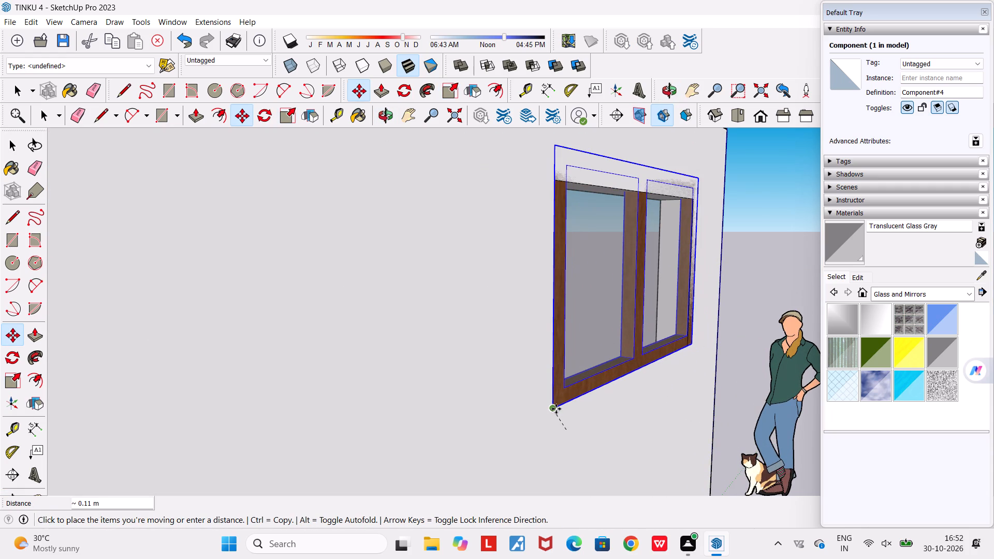
pyautogui.click(556, 409)
# Scale the window component from its top edge to about 0.88 of its height and 1.41 of its thickness to fit the opening.
pyautogui.moveTo(592, 401); pyautogui.dragTo(480, 433, button='middle')
pyautogui.scroll(-5, 480, 433)
pyautogui.click(13, 371)
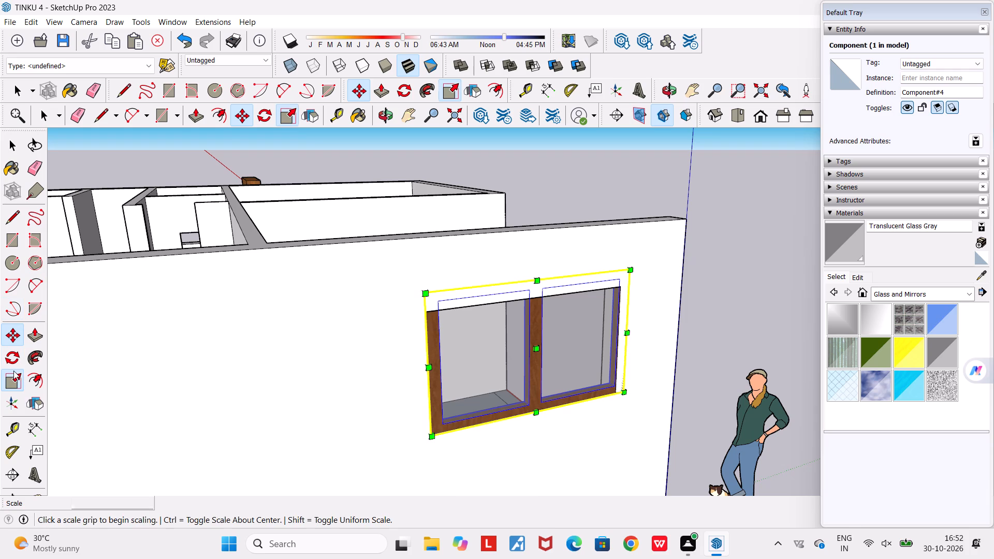
pyautogui.click(534, 274)
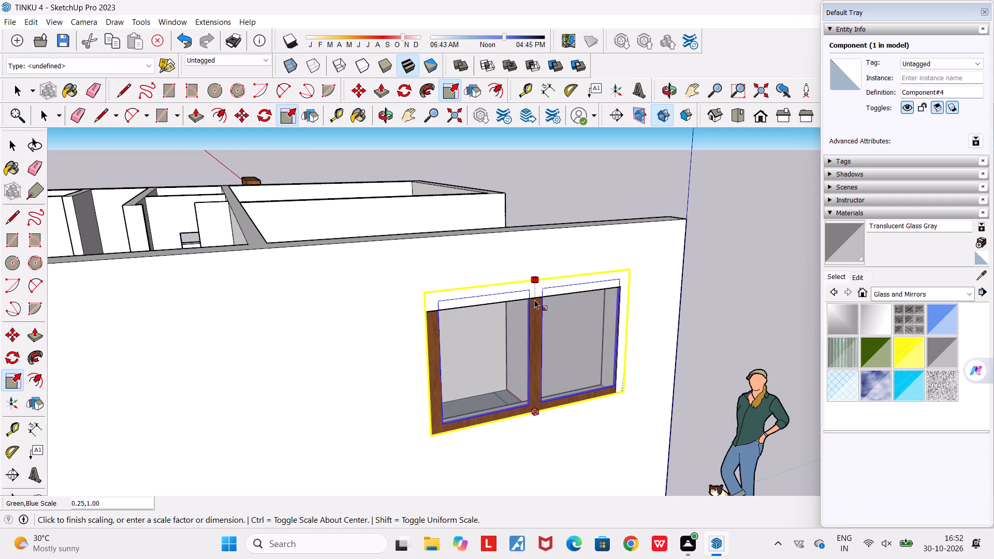
pyautogui.moveTo(534, 300); pyautogui.dragTo(576, 306, button='middle')
pyautogui.scroll(5, 576, 306)
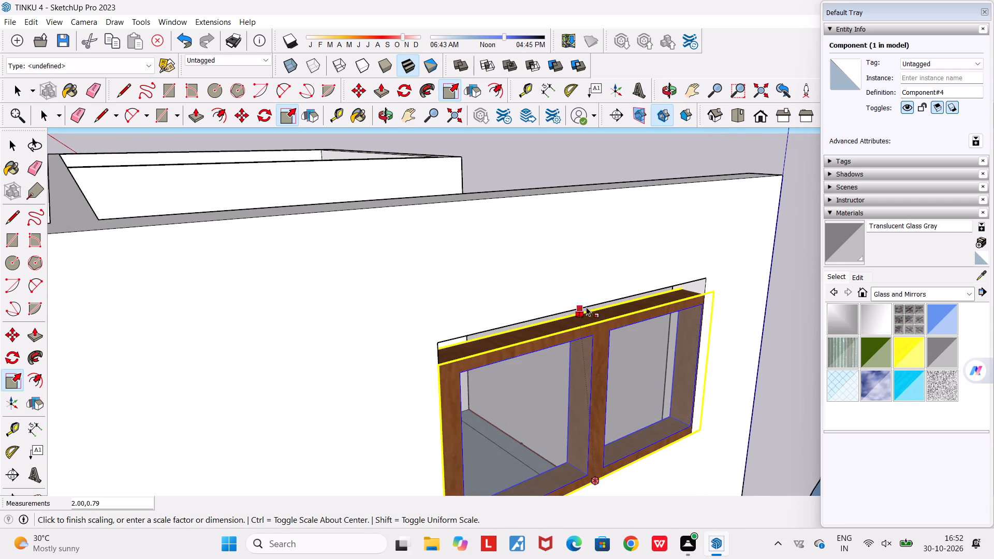
pyautogui.click(587, 298)
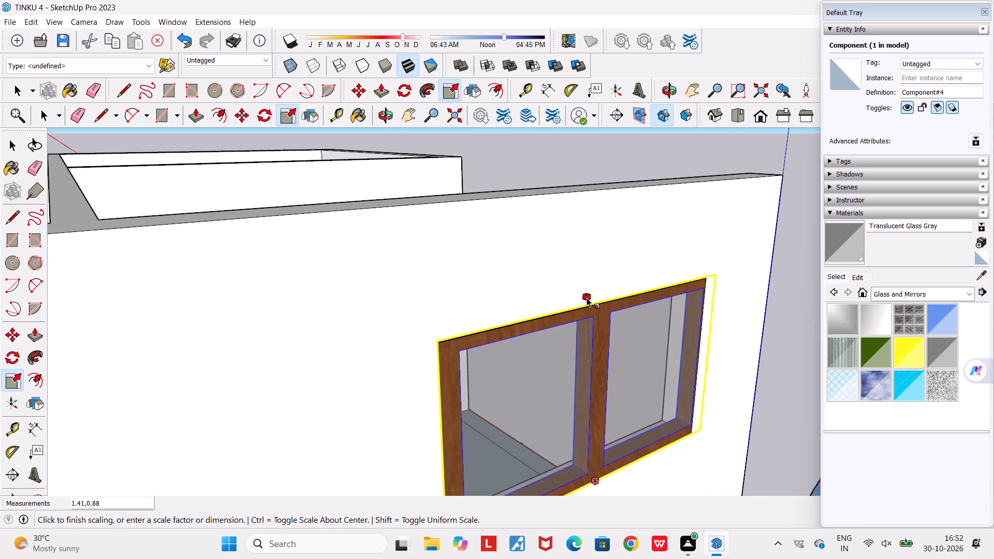
# Shrink the window component's width by a factor of about 0.95 on the side nearest the wall corner to meet the opening's edge.
pyautogui.moveTo(582, 331); pyautogui.dragTo(451, 310, button='middle')
pyautogui.scroll(-4, 451, 310)
pyautogui.moveTo(494, 330); pyautogui.dragTo(444, 331, button='middle')
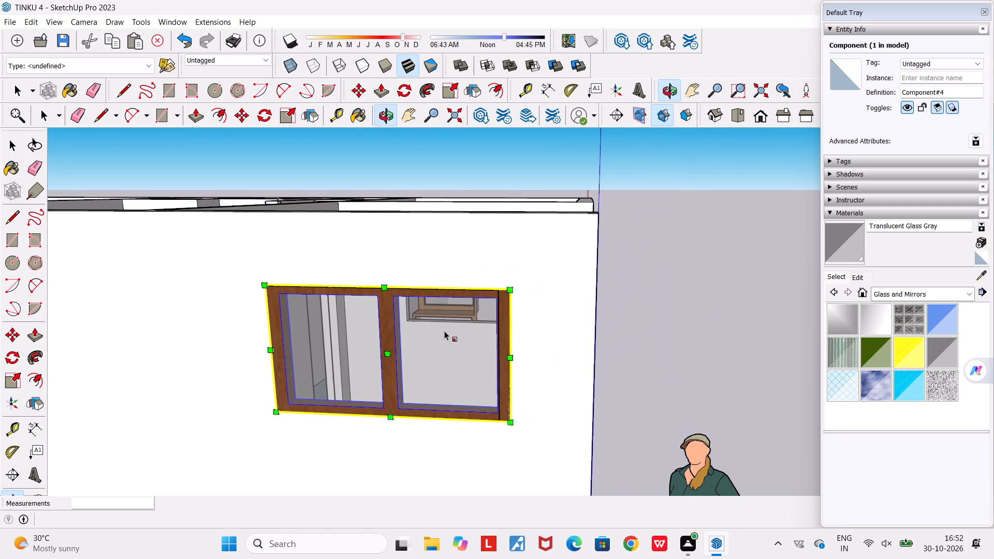
pyautogui.scroll(5, 517, 355)
pyautogui.click(517, 355)
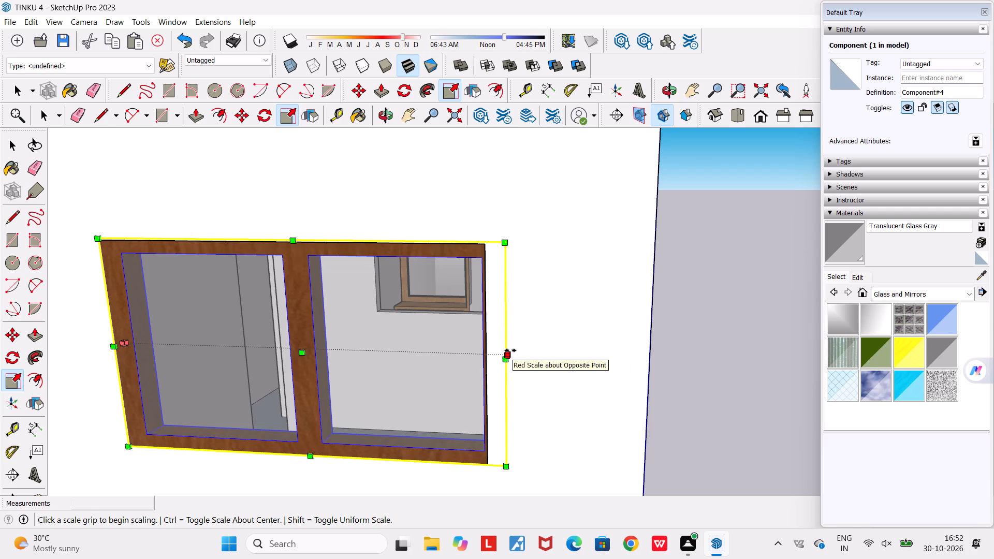
pyautogui.click(509, 350)
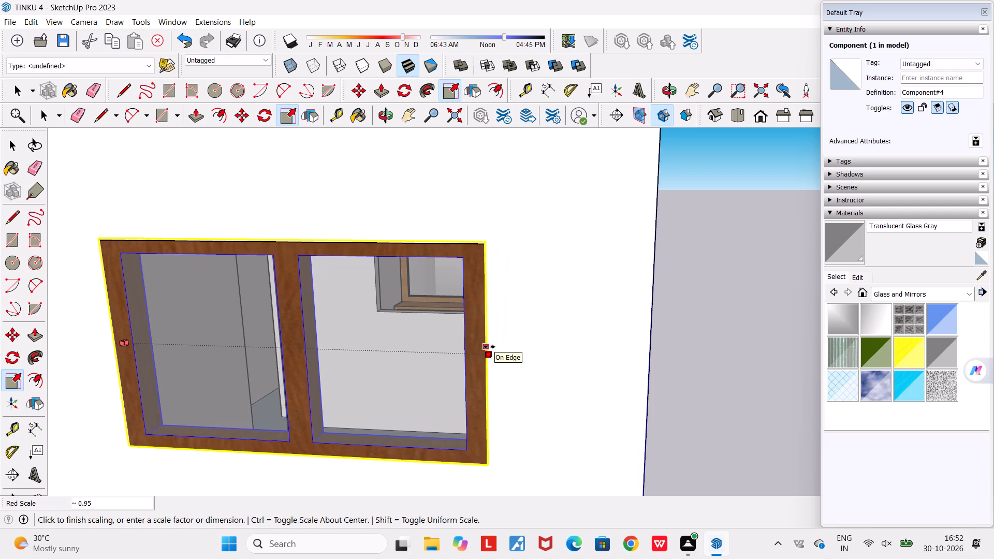
pyautogui.click(489, 347)
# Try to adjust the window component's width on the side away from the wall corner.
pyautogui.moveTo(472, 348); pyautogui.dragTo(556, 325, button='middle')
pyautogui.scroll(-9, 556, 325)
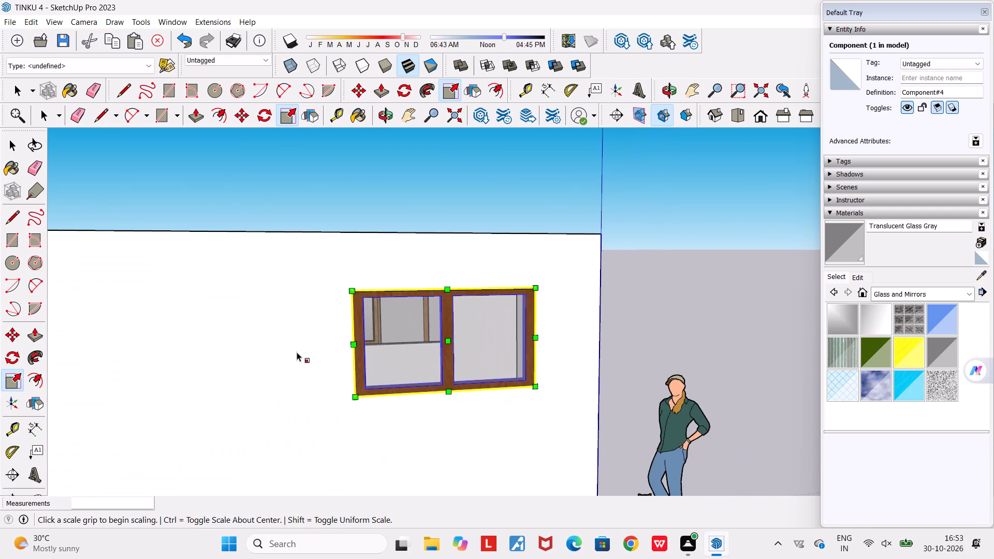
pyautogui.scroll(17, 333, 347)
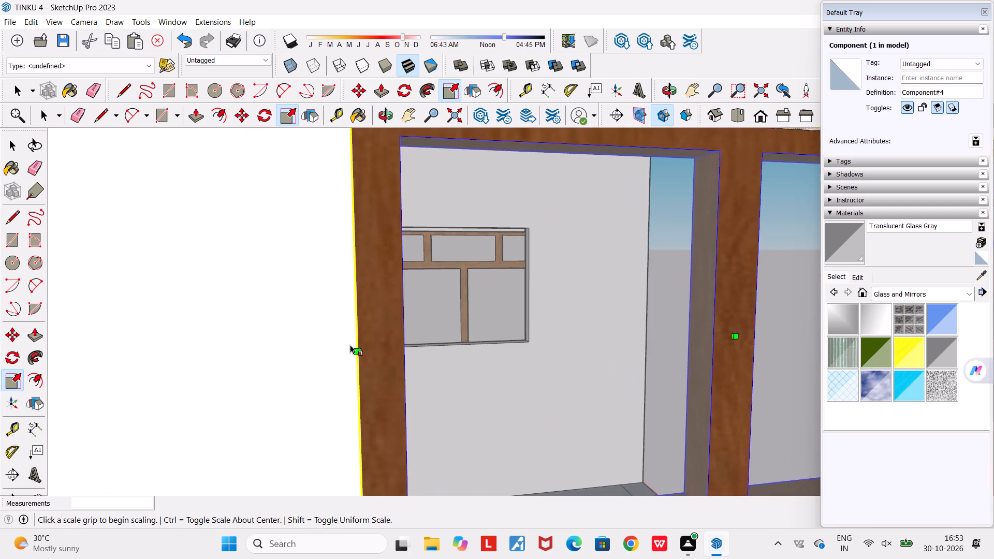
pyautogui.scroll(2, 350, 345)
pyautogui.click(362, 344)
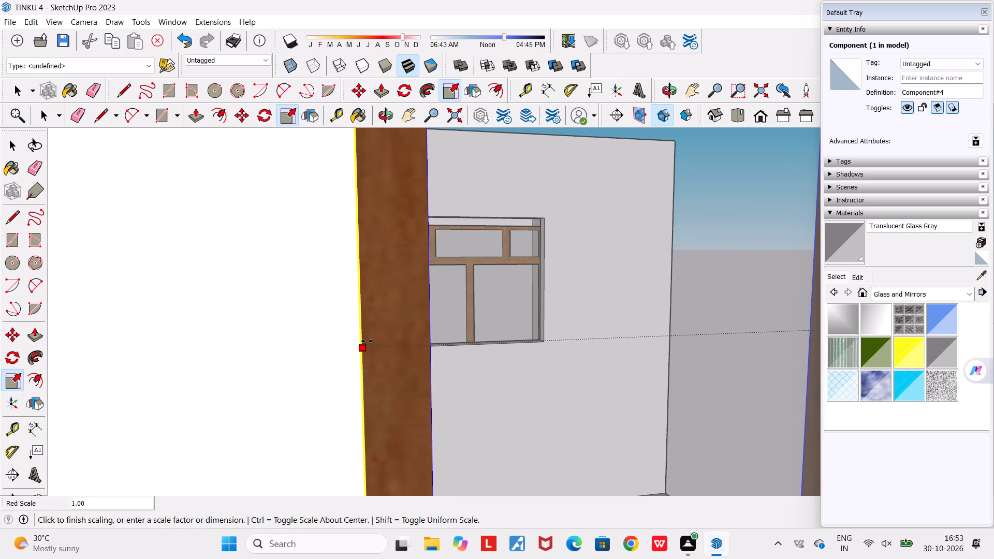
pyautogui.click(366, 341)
# Examine the fitted window from outside and inside the house, and clear the selection.
pyautogui.scroll(-16, 366, 341)
pyautogui.moveTo(391, 359); pyautogui.dragTo(485, 380, button='middle')
pyautogui.scroll(-5, 485, 380)
pyautogui.moveTo(486, 411); pyautogui.dragTo(407, 409, button='middle')
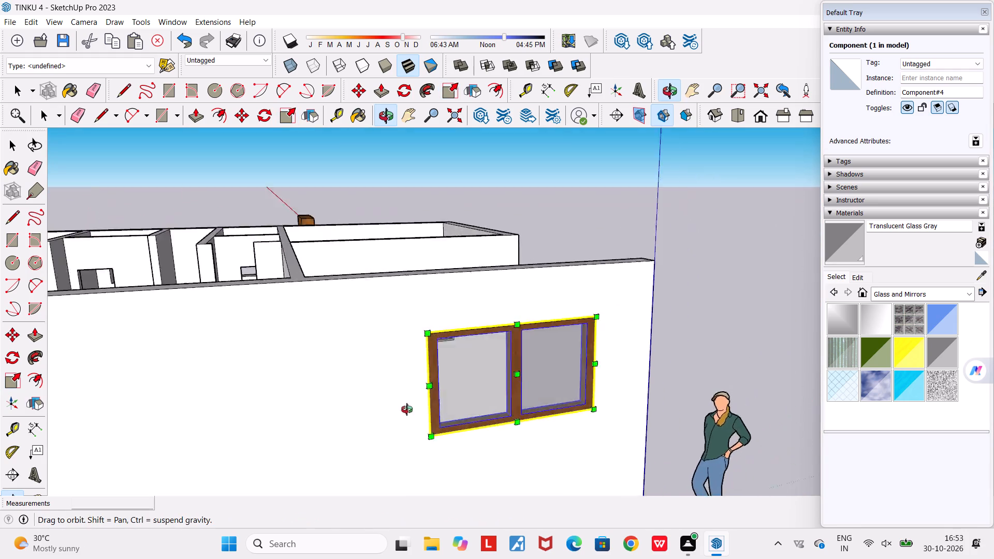
pyautogui.moveTo(407, 409); pyautogui.dragTo(1, 378, button='middle')
pyautogui.moveTo(344, 412); pyautogui.dragTo(282, 417, button='middle')
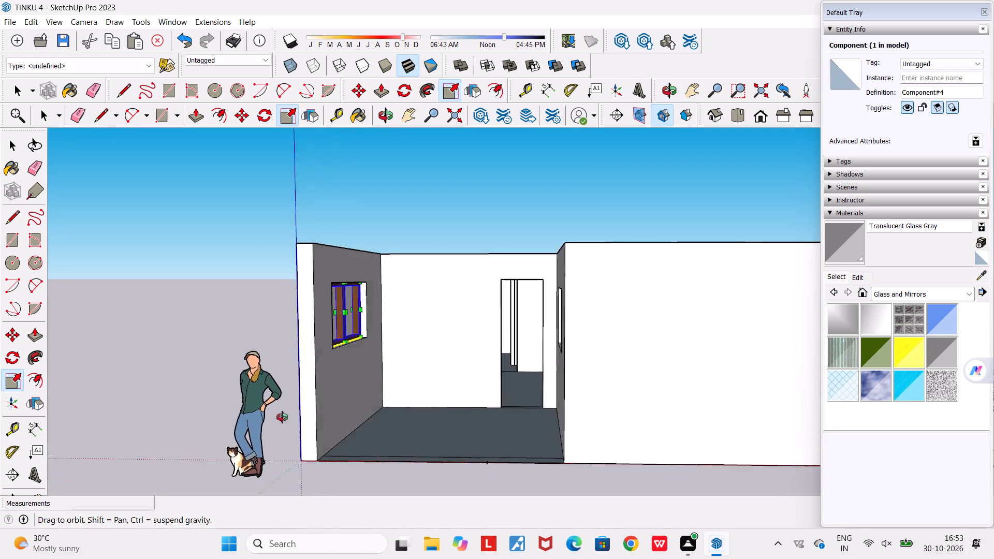
pyautogui.moveTo(282, 417); pyautogui.dragTo(128, 436, button='middle')
pyautogui.scroll(5, 291, 303)
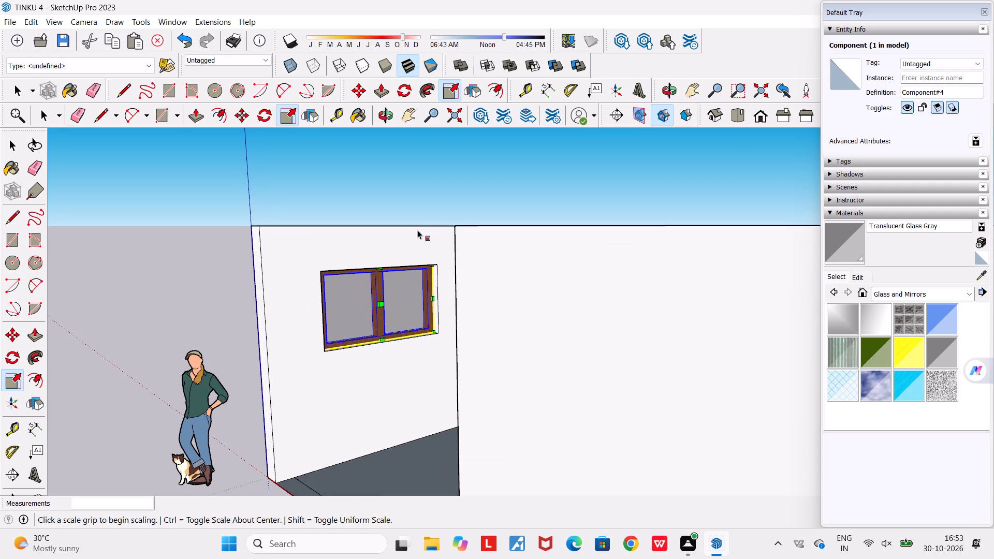
pyautogui.press('space')
pyautogui.click(373, 168)
# Copy the fitted window component and paste it at the bottom corner of the opening in the room's opposite wall.
pyautogui.moveTo(359, 207); pyautogui.dragTo(517, 230, button='middle')
pyautogui.scroll(-7, 517, 230)
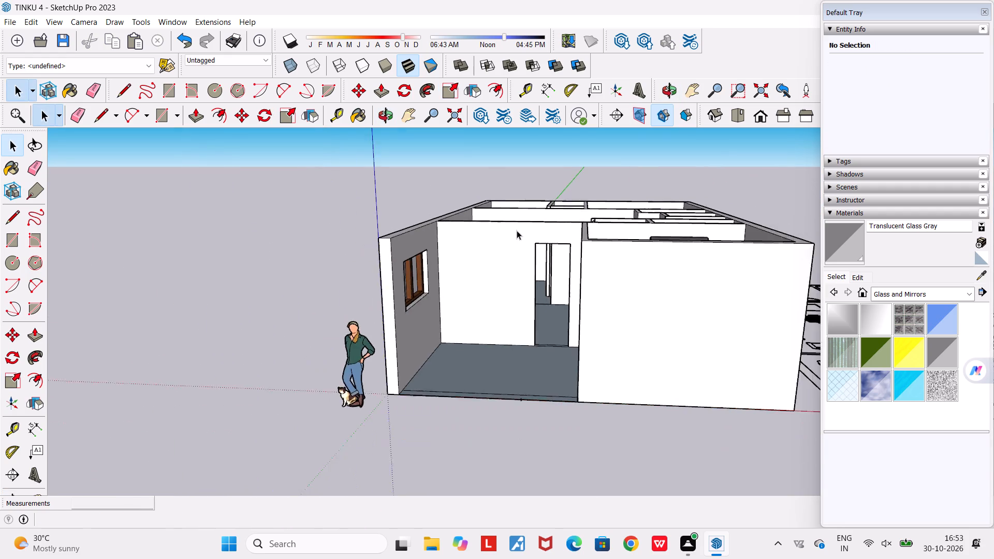
pyautogui.scroll(-1, 517, 230)
pyautogui.moveTo(459, 296); pyautogui.dragTo(588, 312, button='middle')
pyautogui.scroll(5, 521, 304)
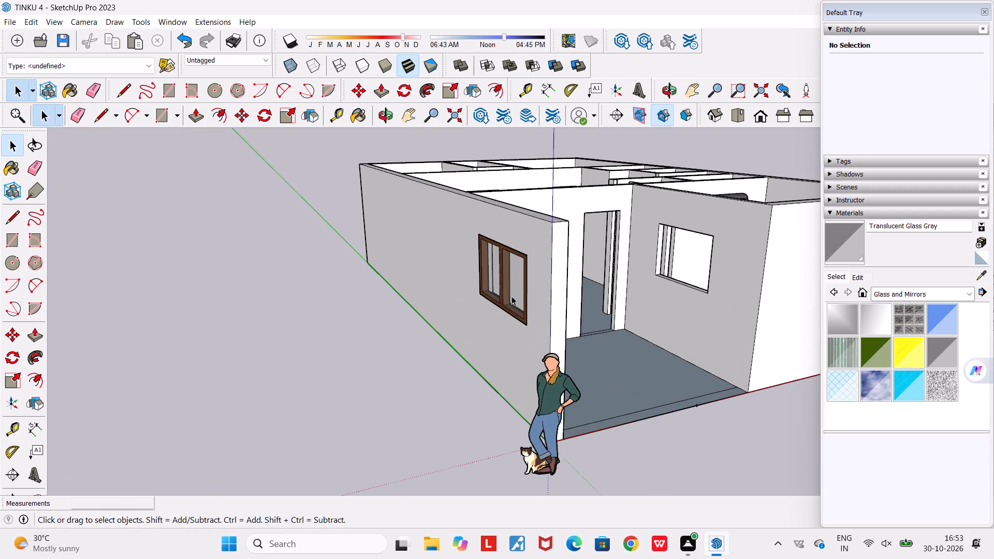
pyautogui.scroll(5, 511, 296)
pyautogui.click(502, 292)
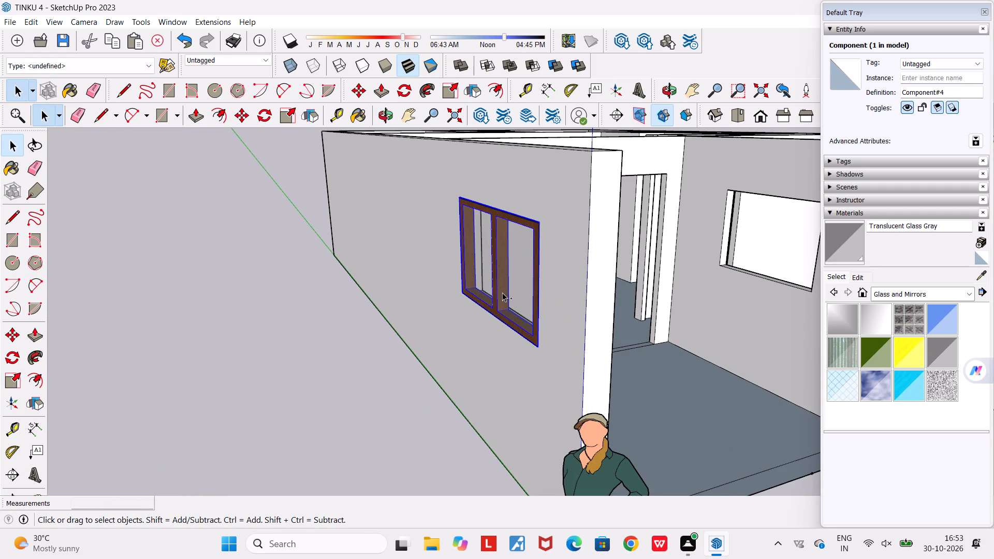
pyautogui.hotkey('ctrl', 'c')
pyautogui.scroll(-10, 502, 292)
pyautogui.scroll(5, 646, 296)
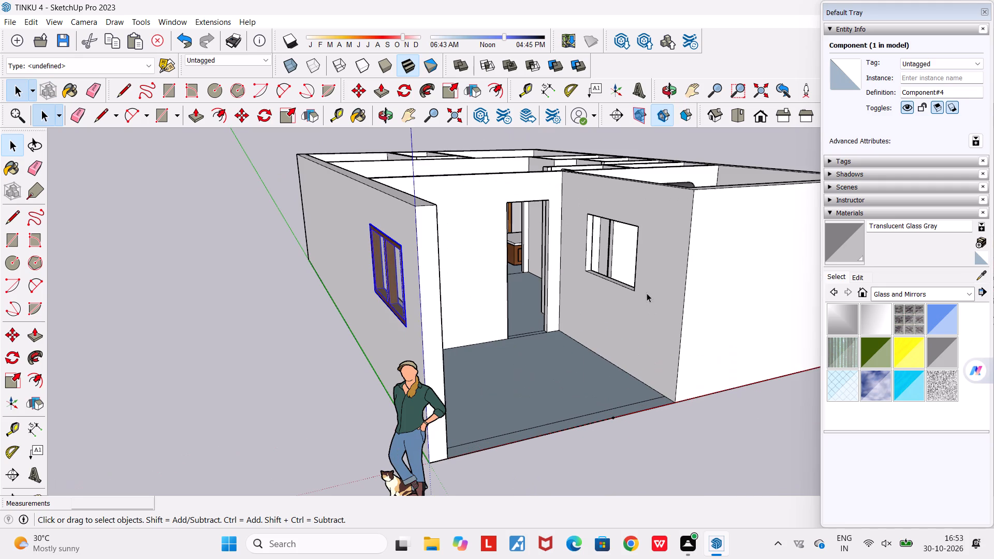
pyautogui.hotkey('ctrl', 'v')
pyautogui.scroll(7, 647, 293)
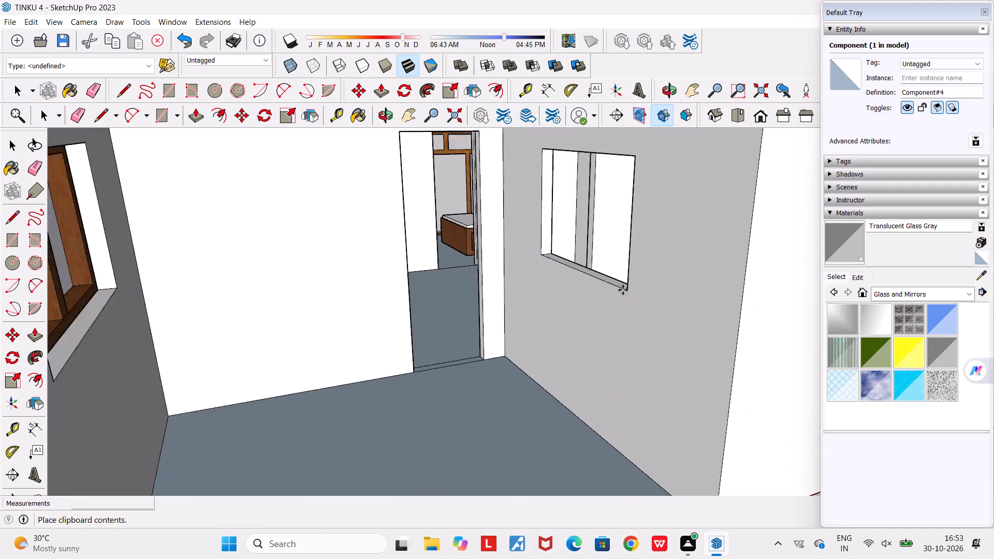
pyautogui.scroll(3, 623, 290)
pyautogui.click(626, 292)
# Move the pasted window copy by its bottom corner onto the bottom corner of the opening in the opposite wall.
pyautogui.moveTo(603, 311); pyautogui.dragTo(717, 328, button='middle')
pyautogui.scroll(-16, 717, 328)
pyautogui.click(687, 91)
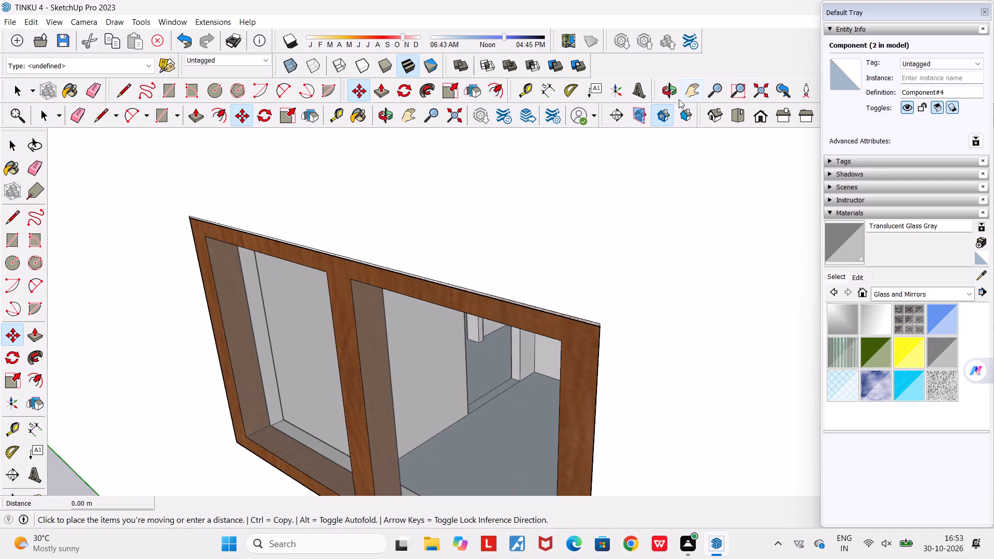
pyautogui.click(495, 244)
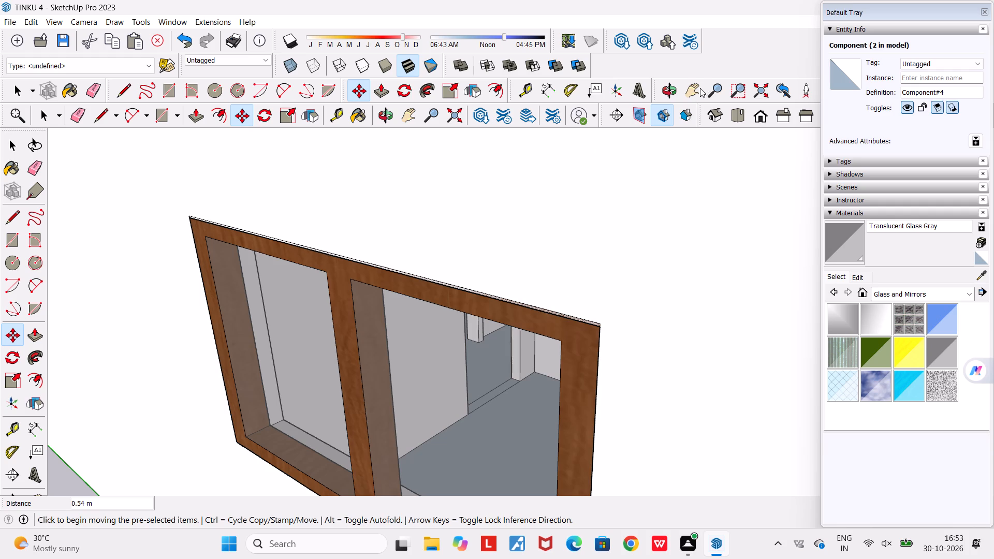
pyautogui.click(700, 88)
pyautogui.moveTo(553, 228); pyautogui.dragTo(466, 281, button='middle')
pyautogui.scroll(-16, 466, 281)
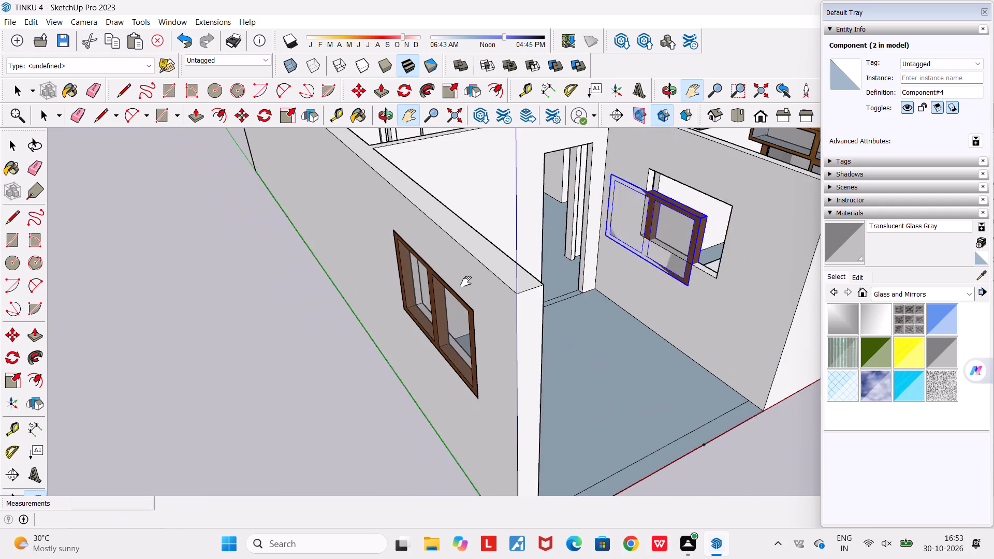
pyautogui.moveTo(756, 287); pyautogui.dragTo(654, 292, button='middle')
pyautogui.scroll(6, 654, 292)
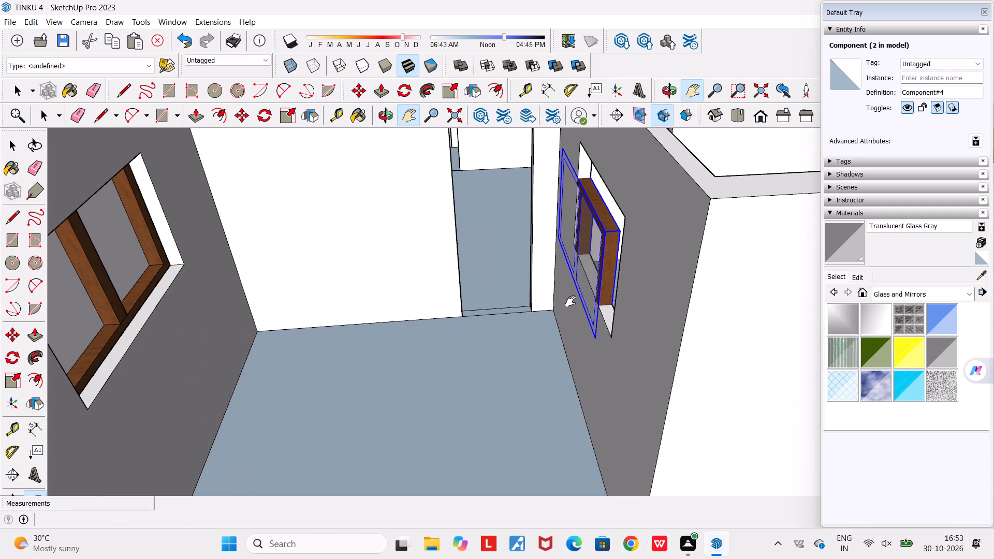
pyautogui.press('m')
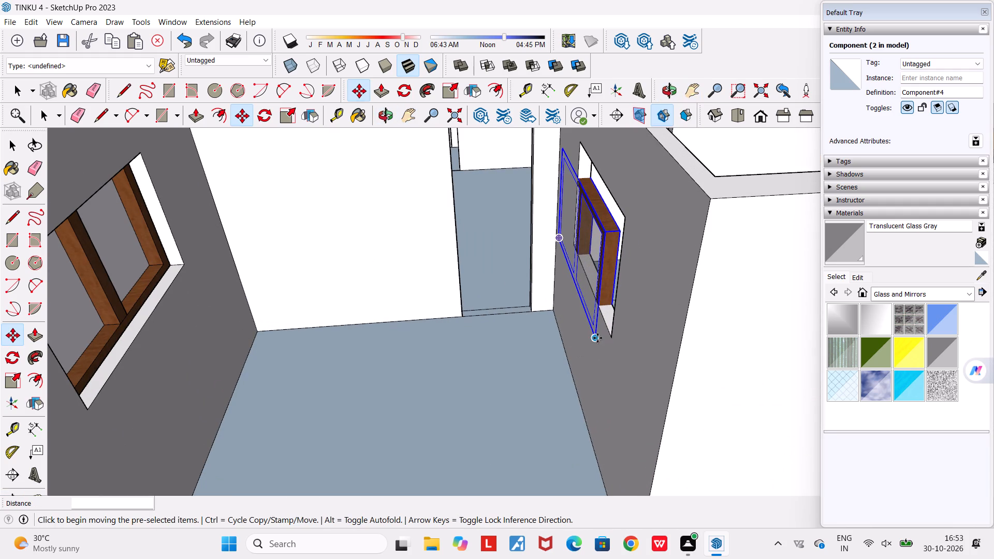
pyautogui.click(597, 338)
pyautogui.click(614, 335)
# Scale the window copy in the opposite wall's opening to about 0.84 of its width, pulling in its overhanging side.
pyautogui.moveTo(586, 355); pyautogui.dragTo(684, 372, button='middle')
pyautogui.scroll(-4, 684, 372)
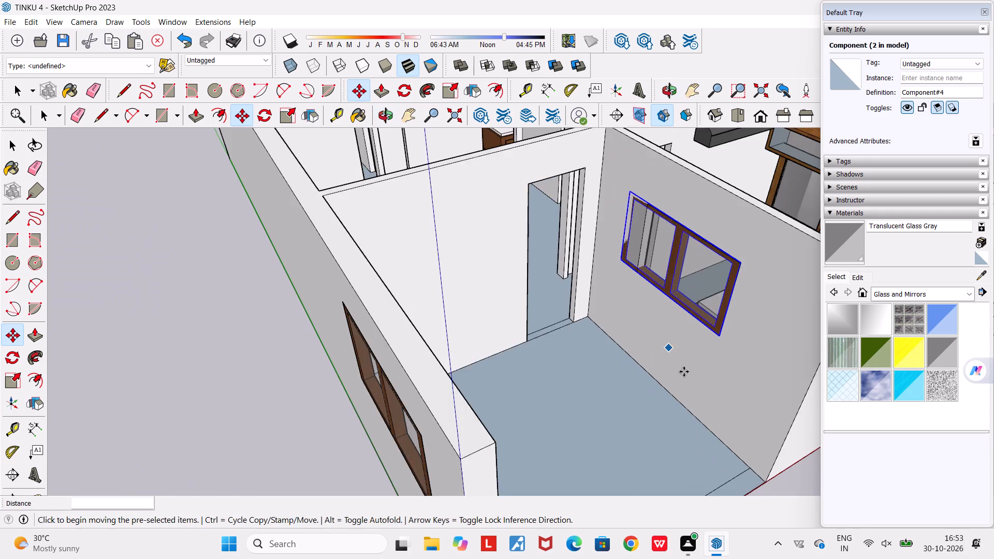
pyautogui.moveTo(477, 314); pyautogui.dragTo(599, 410, button='middle')
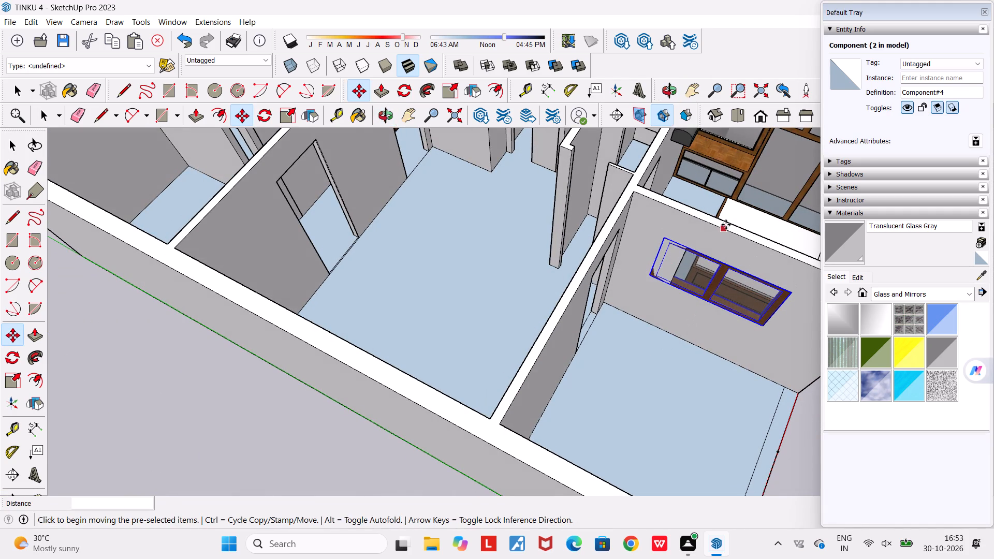
pyautogui.click(697, 92)
pyautogui.moveTo(590, 141); pyautogui.dragTo(100, 194)
pyautogui.moveTo(203, 387); pyautogui.dragTo(418, 296, button='middle')
pyautogui.moveTo(360, 398); pyautogui.dragTo(389, 342, button='middle')
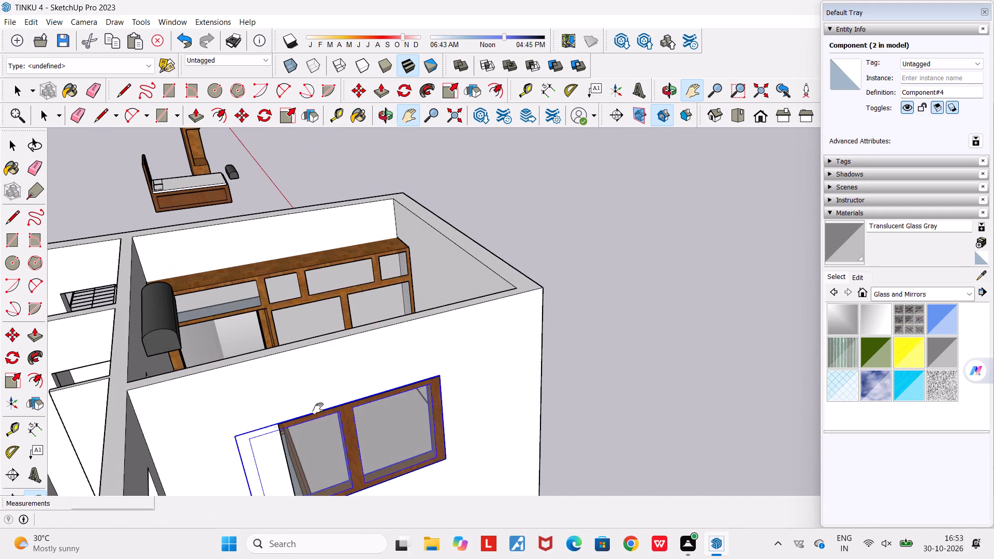
pyautogui.scroll(-5, 312, 413)
pyautogui.moveTo(252, 469); pyautogui.dragTo(181, 473, button='middle')
pyautogui.scroll(6, 265, 463)
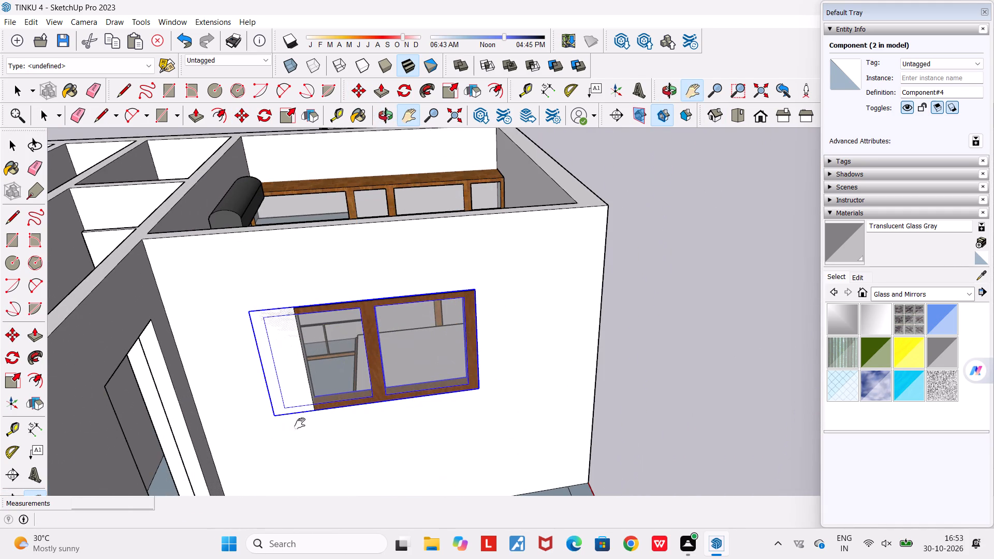
pyautogui.click(16, 379)
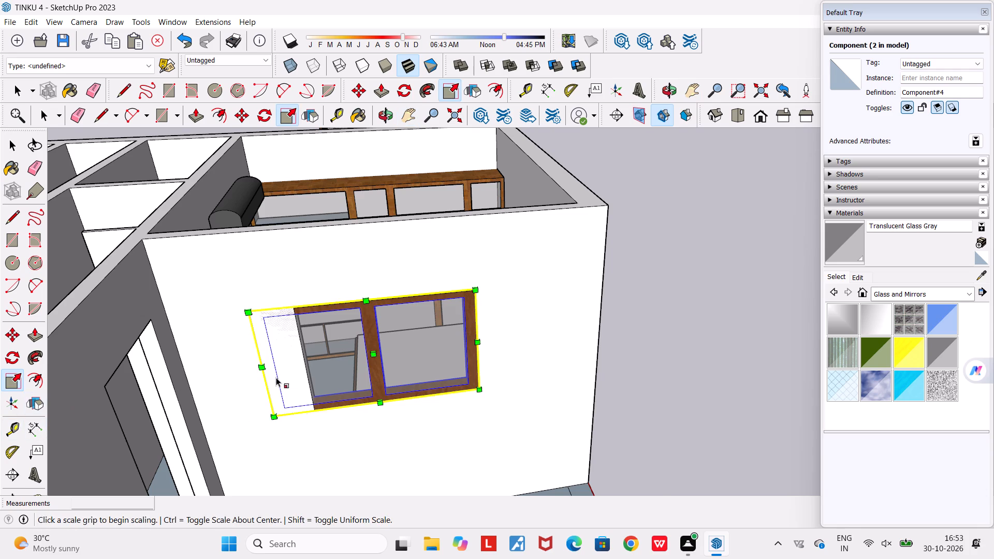
pyautogui.scroll(3, 275, 376)
pyautogui.click(260, 357)
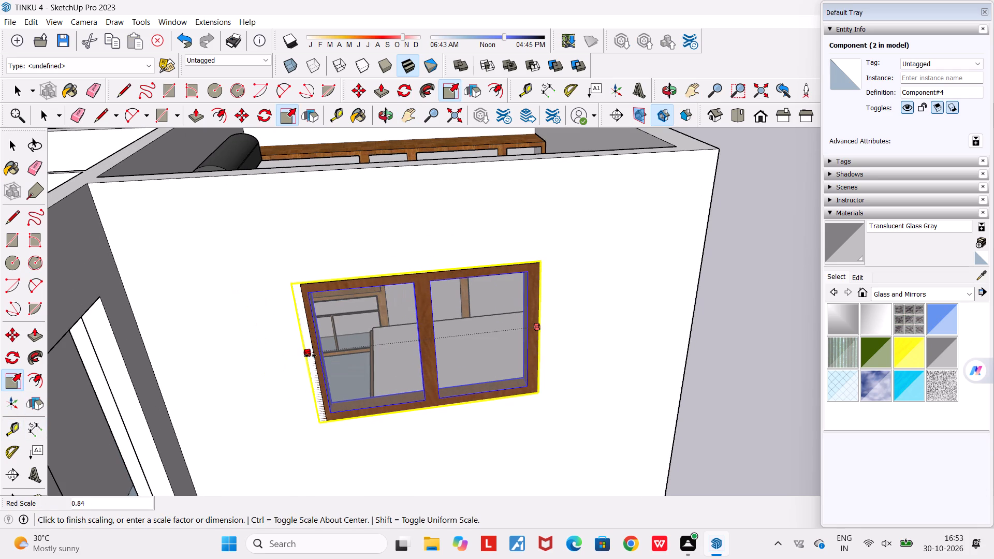
pyautogui.click(311, 356)
# Paste another copy of the window component at the bottom corner of the small opening nearest the long outer wall's end.
pyautogui.scroll(2, 489, 367)
pyautogui.moveTo(489, 367); pyautogui.dragTo(478, 347, button='middle')
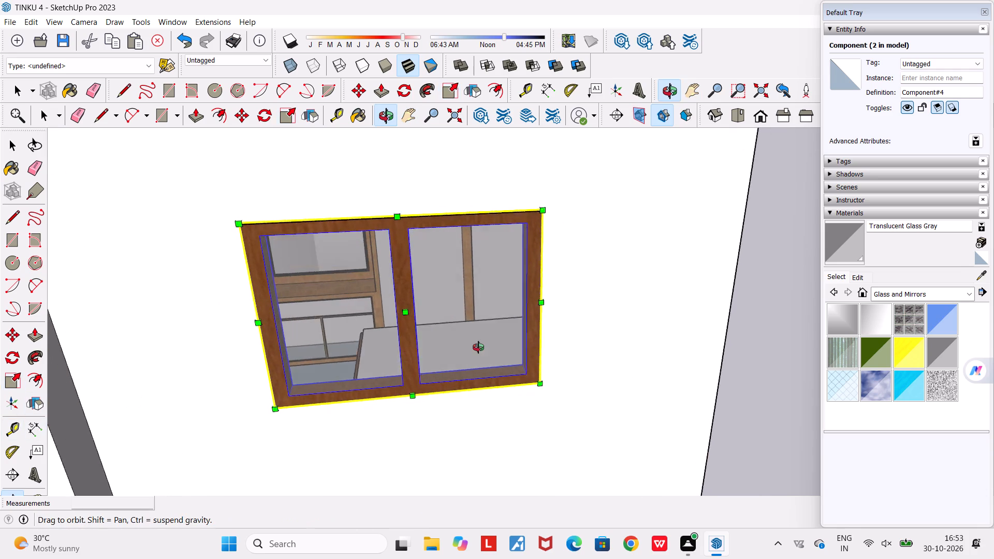
pyautogui.moveTo(478, 347); pyautogui.dragTo(478, 340, button='middle')
pyautogui.scroll(-3, 478, 340)
pyautogui.moveTo(520, 345); pyautogui.dragTo(400, 383, button='middle')
pyautogui.scroll(-8, 400, 383)
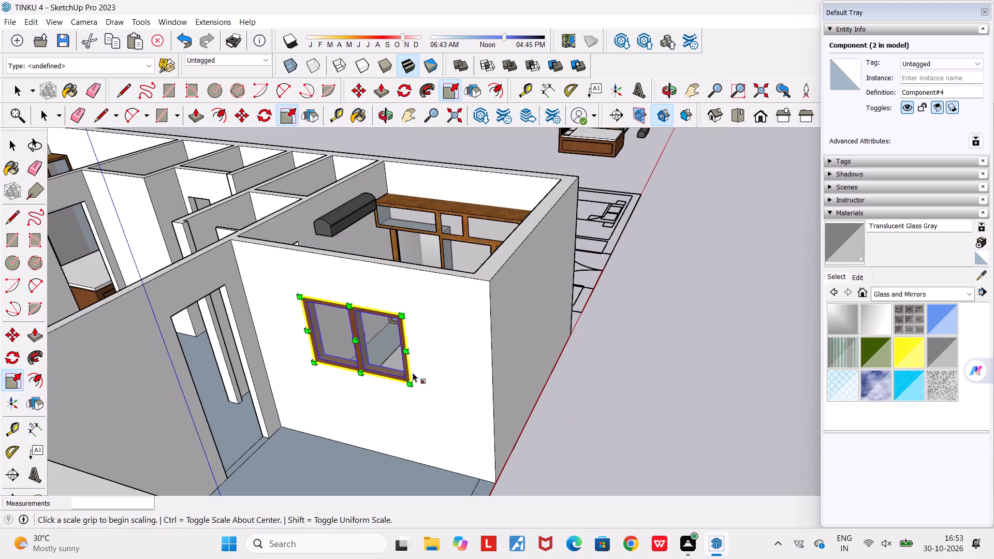
pyautogui.scroll(-10, 413, 373)
pyautogui.moveTo(375, 413); pyautogui.dragTo(403, 404, button='middle')
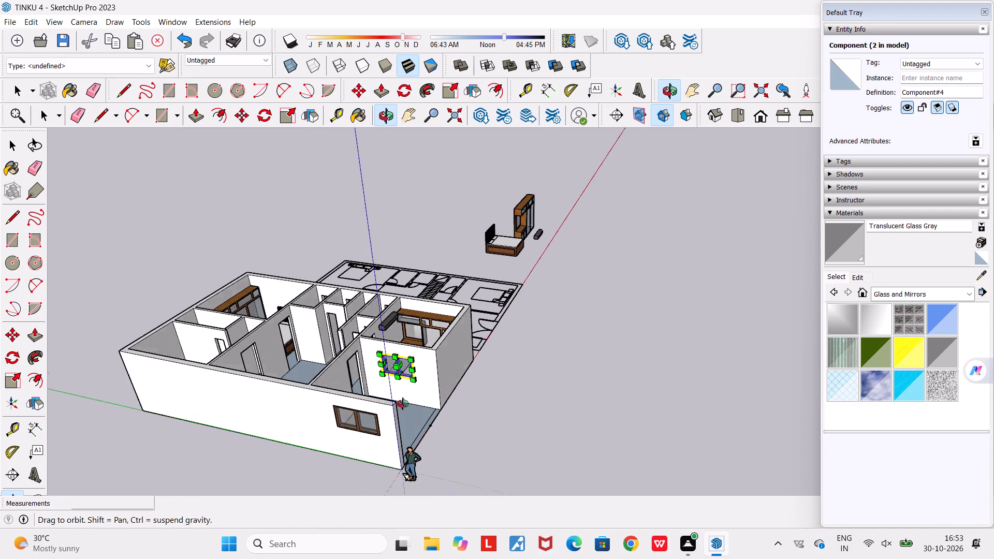
pyautogui.moveTo(403, 404); pyautogui.dragTo(594, 378, button='middle')
pyautogui.scroll(-9, 594, 378)
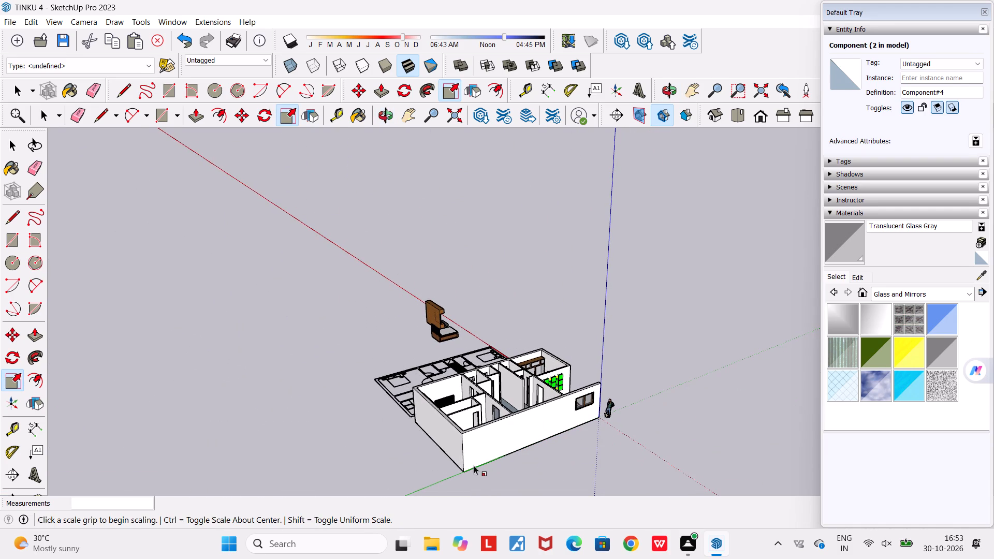
pyautogui.moveTo(494, 471); pyautogui.dragTo(899, 465, button='middle')
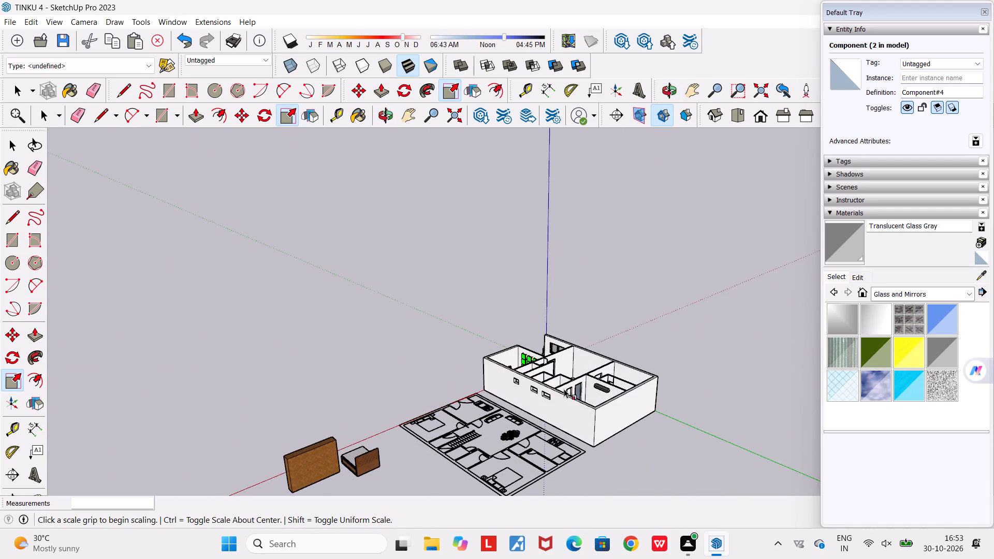
pyautogui.scroll(12, 549, 389)
pyautogui.scroll(7, 464, 357)
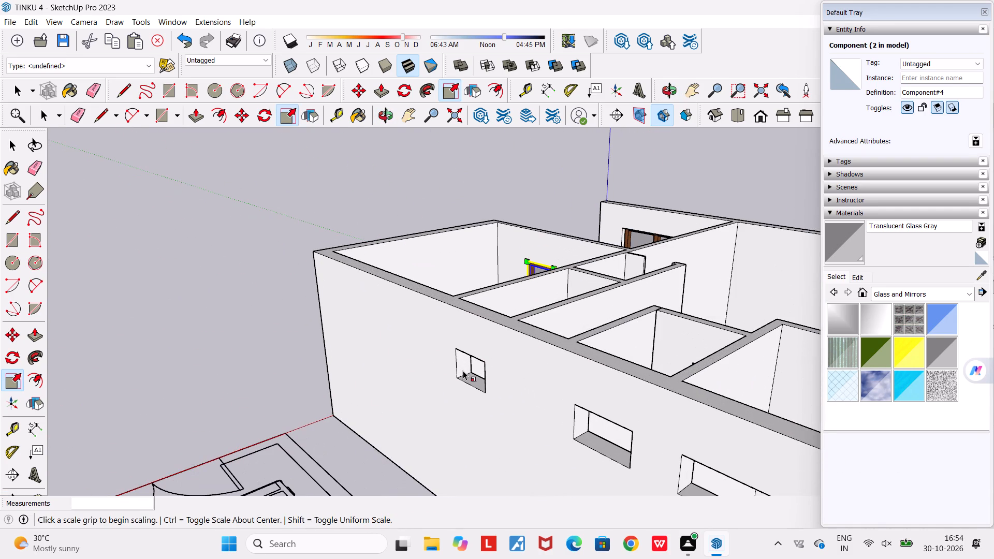
pyautogui.scroll(2, 473, 374)
pyautogui.hotkey('ctrl', 'v')
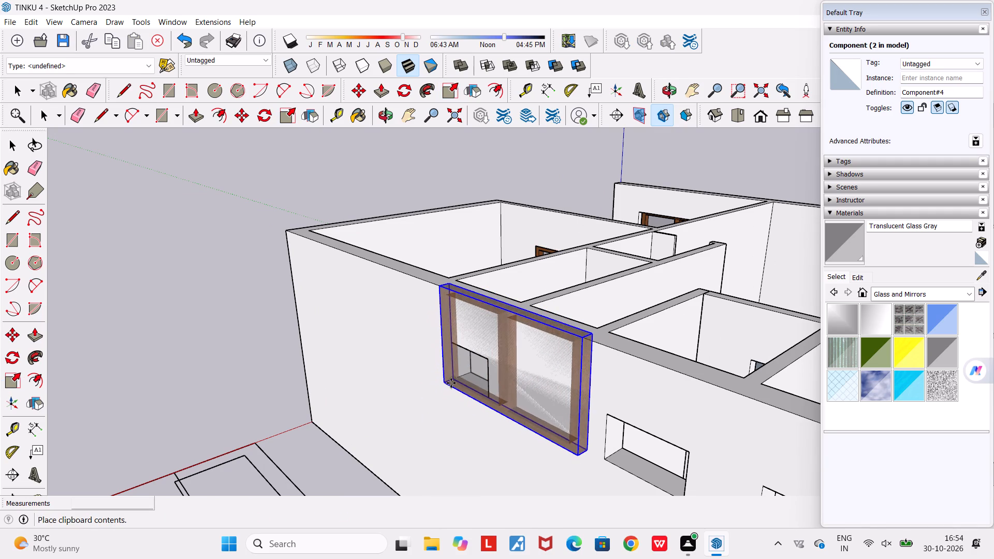
pyautogui.click(451, 383)
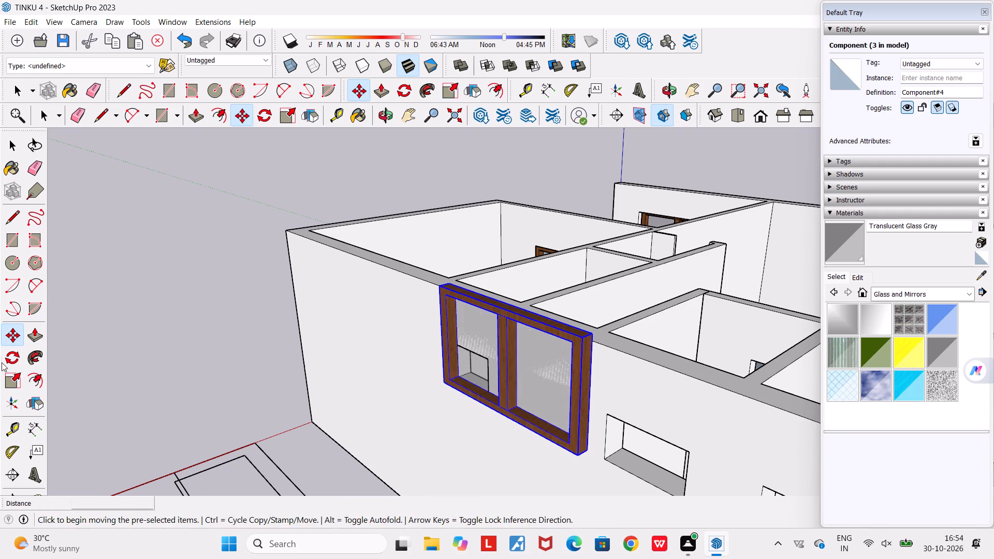
# Scale the new window copy toward the small opening's size, to about 0.39 in width and 0.42 in height.
pyautogui.click(10, 374)
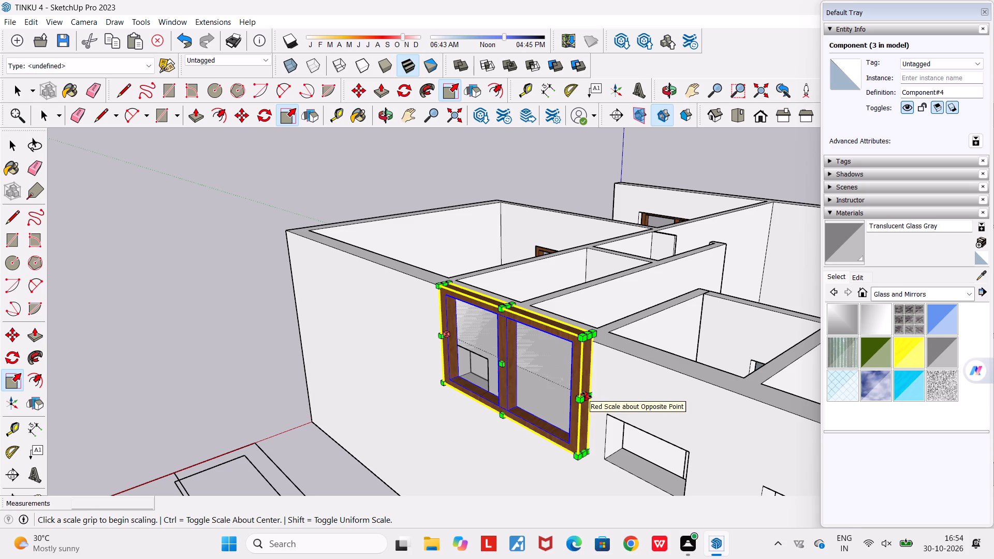
pyautogui.click(587, 395)
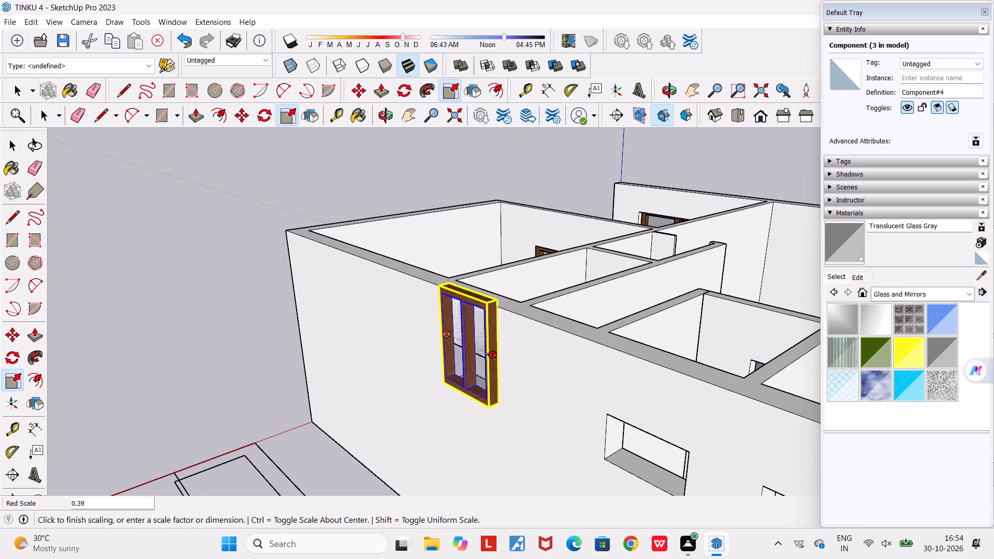
pyautogui.click(492, 356)
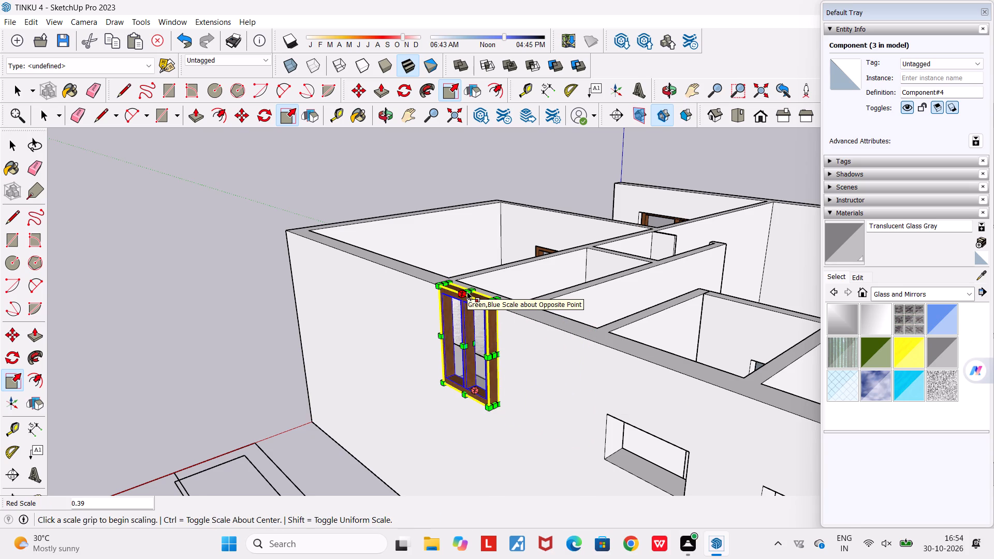
pyautogui.click(470, 291)
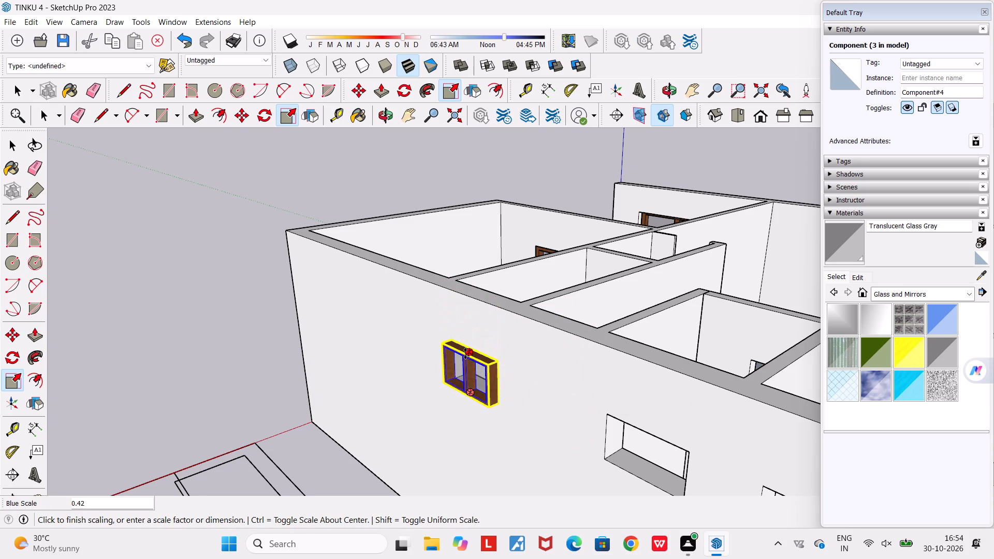
pyautogui.click(465, 355)
# Narrow the small window copy further, to about 0.80 of its width.
pyautogui.moveTo(469, 376); pyautogui.dragTo(626, 373, button='middle')
pyautogui.scroll(7, 626, 373)
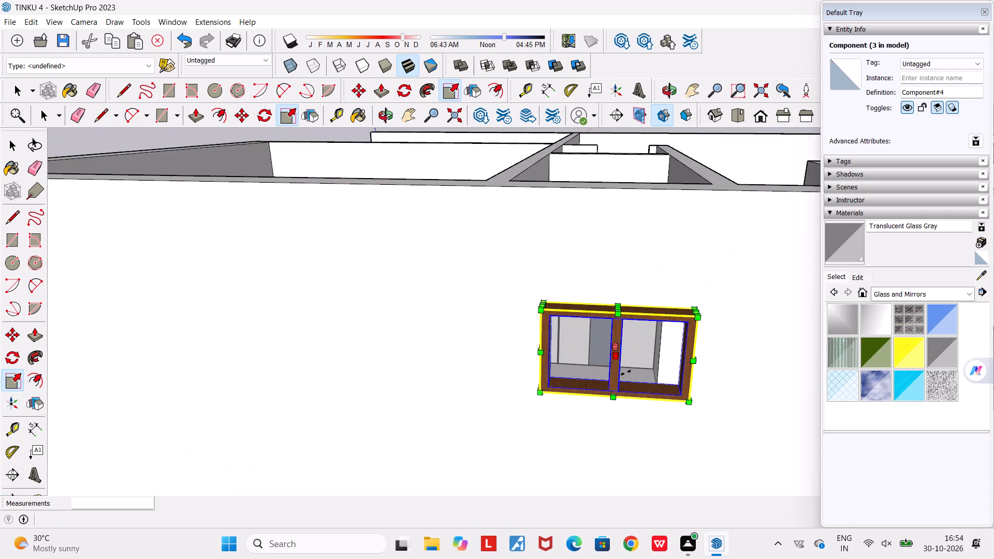
pyautogui.scroll(2, 626, 373)
pyautogui.moveTo(713, 378); pyautogui.dragTo(572, 363, button='middle')
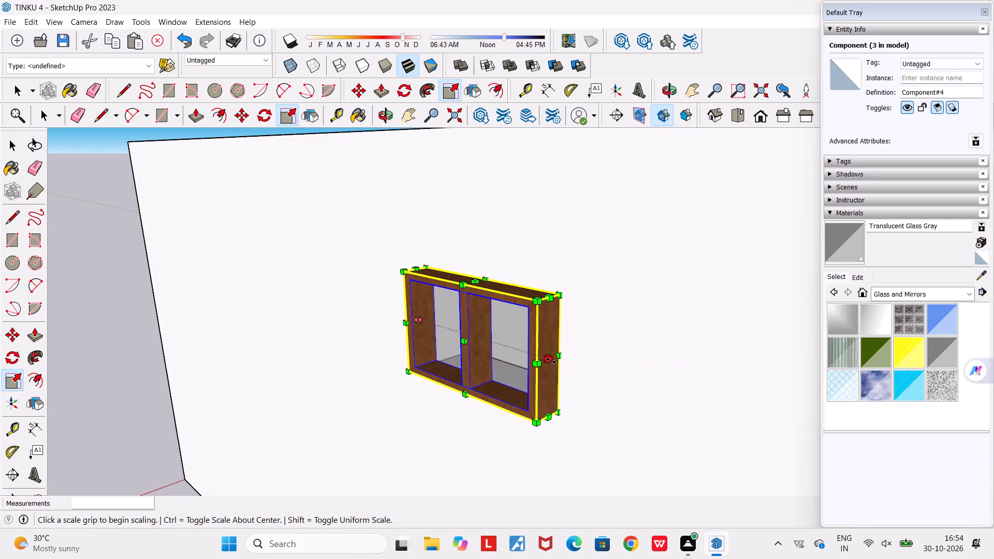
pyautogui.click(551, 361)
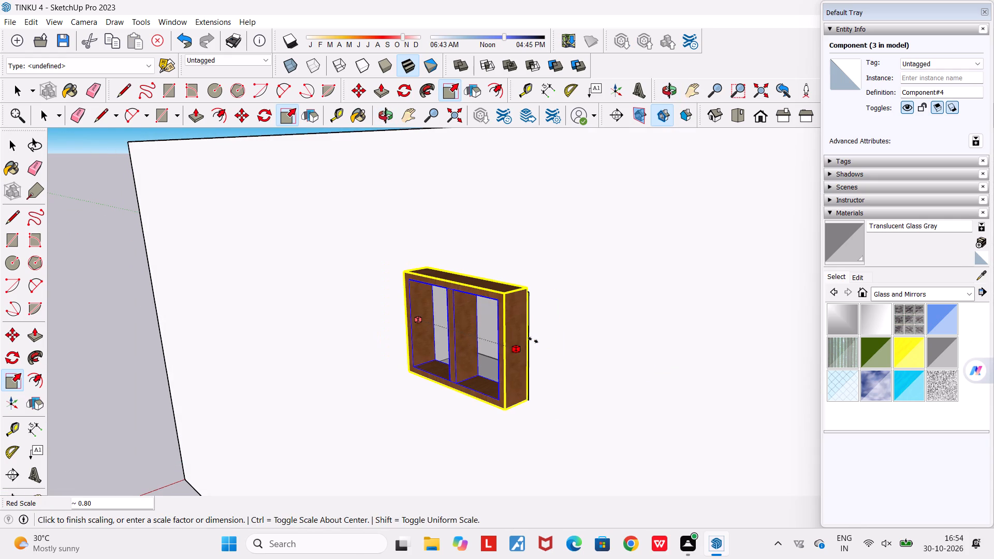
pyautogui.click(533, 340)
# Move the small window copy by its front bottom corner onto the matching bottom corner of the wall opening.
pyautogui.moveTo(508, 365); pyautogui.dragTo(644, 321, button='middle')
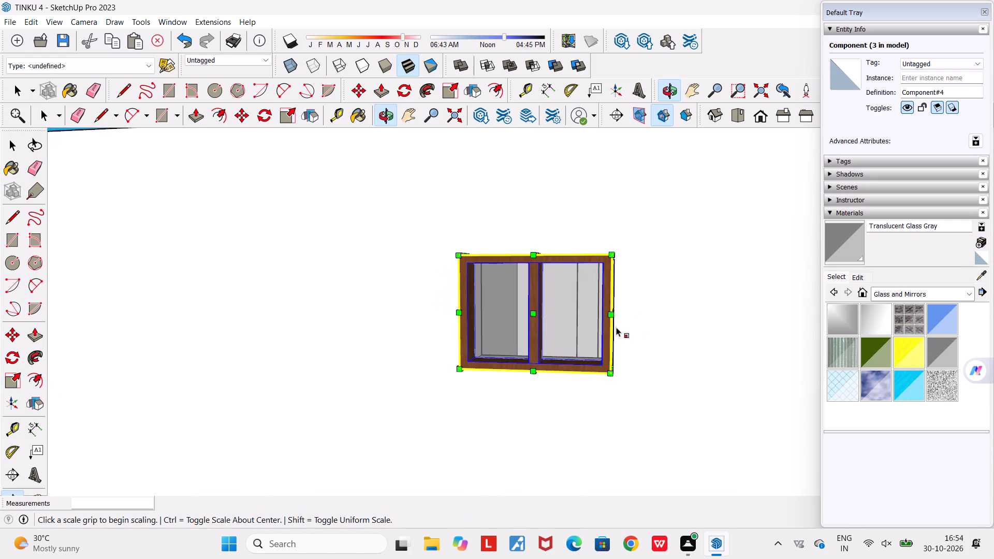
pyautogui.moveTo(616, 325); pyautogui.dragTo(765, 292, button='middle')
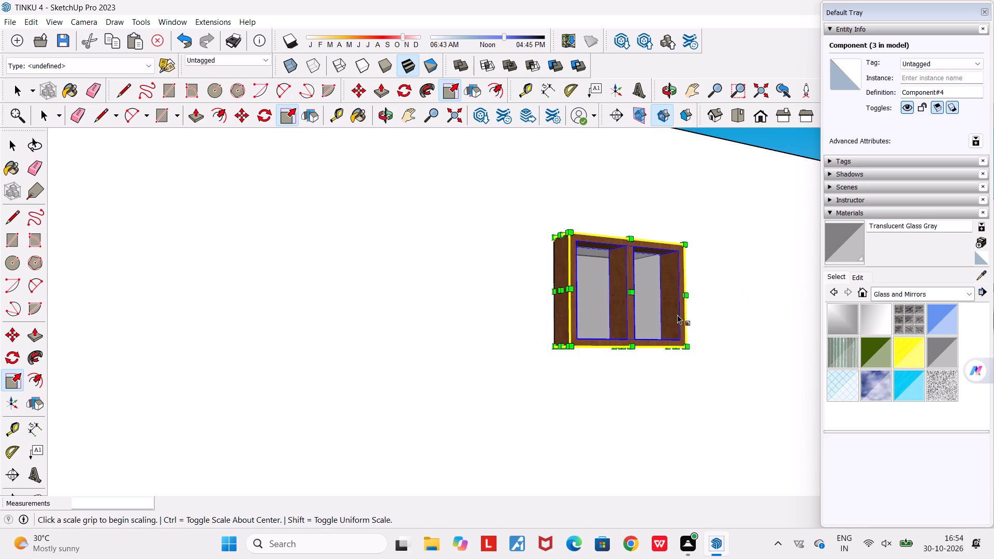
pyautogui.press('space')
pyautogui.write('M')
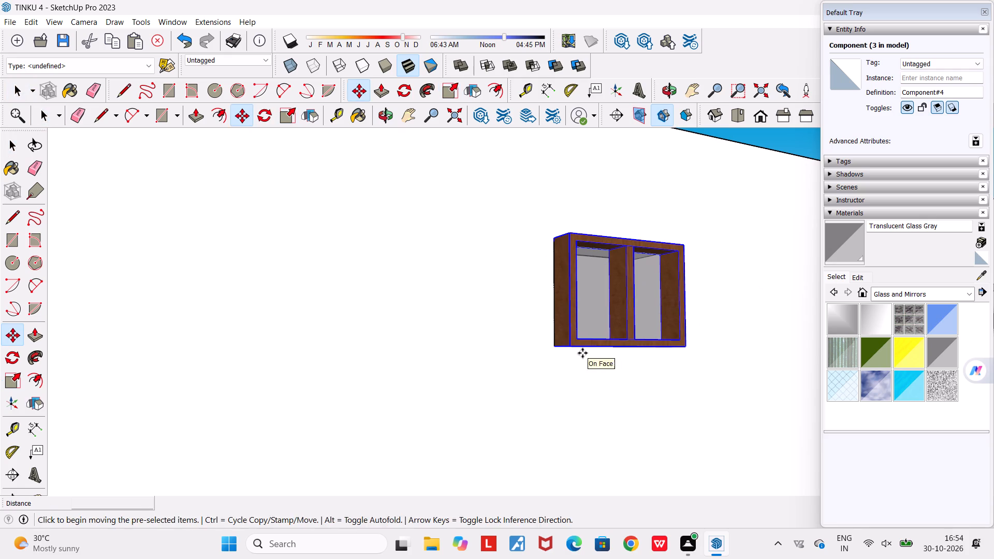
pyautogui.press('space')
pyautogui.press('m')
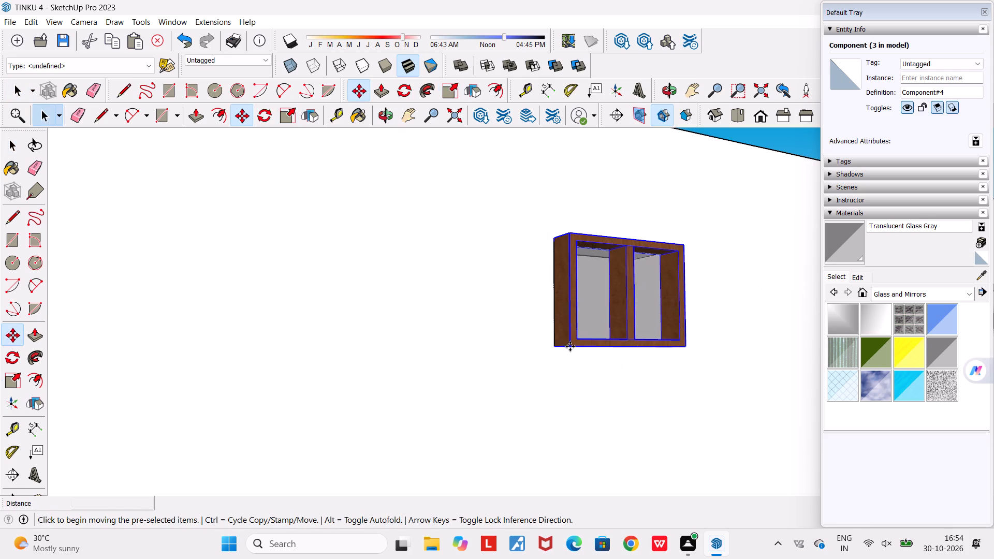
pyautogui.press('space')
pyautogui.press('m')
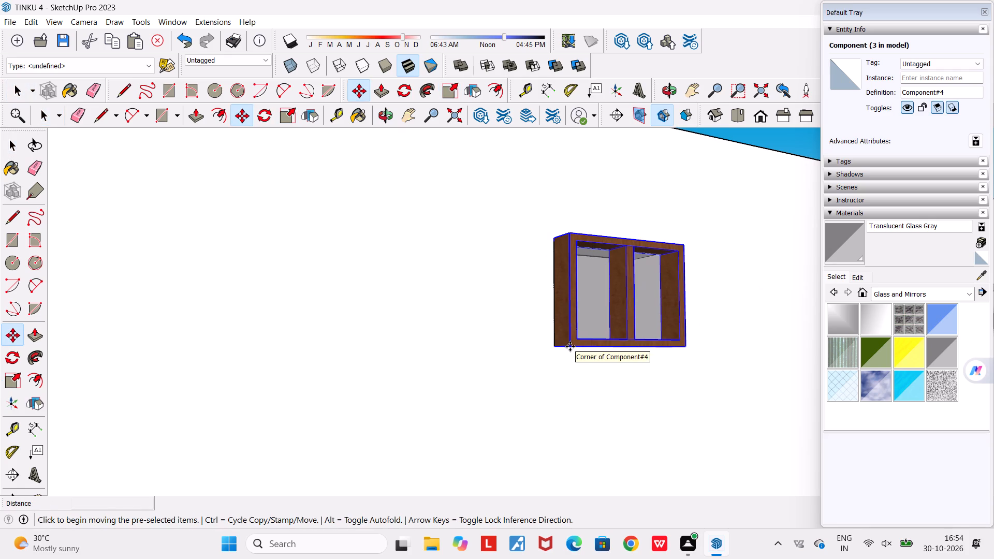
pyautogui.click(570, 346)
pyautogui.scroll(-4, 570, 346)
pyautogui.moveTo(570, 346); pyautogui.dragTo(574, 462, button='middle')
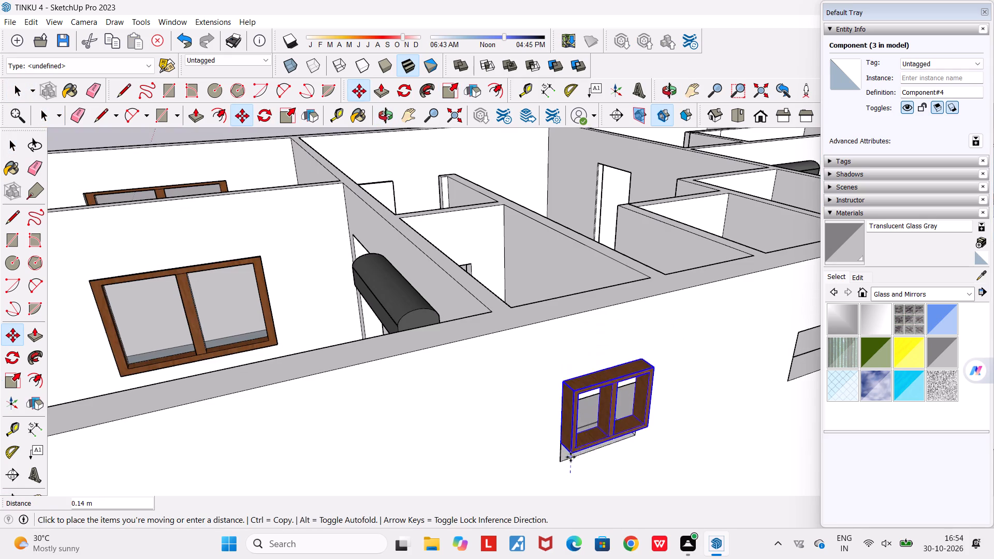
pyautogui.scroll(10, 567, 462)
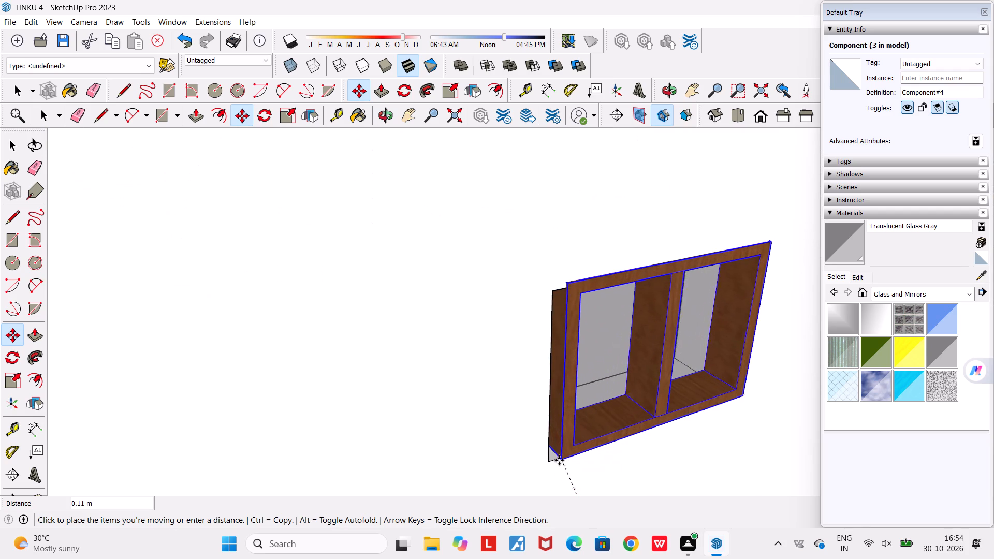
pyautogui.click(552, 459)
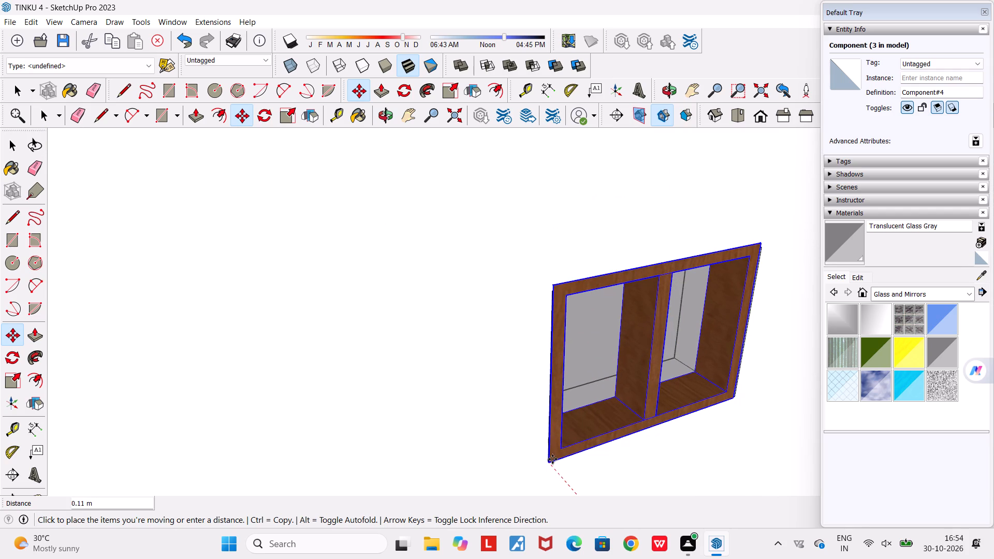
# Scale the small window copy's height from its top edge to about 0.92.
pyautogui.moveTo(573, 449); pyautogui.dragTo(420, 401, button='middle')
pyautogui.scroll(-4, 420, 401)
pyautogui.scroll(1, 596, 364)
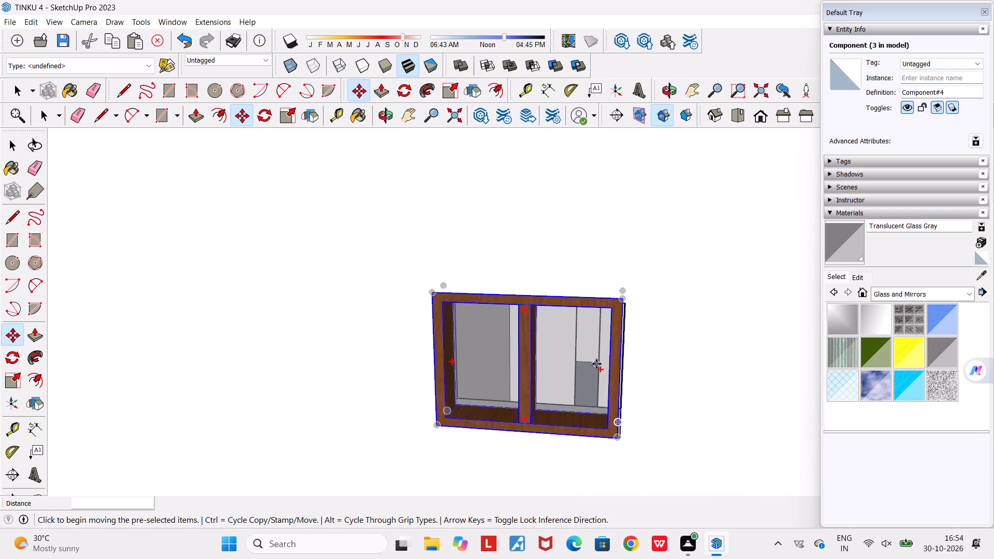
pyautogui.click(21, 378)
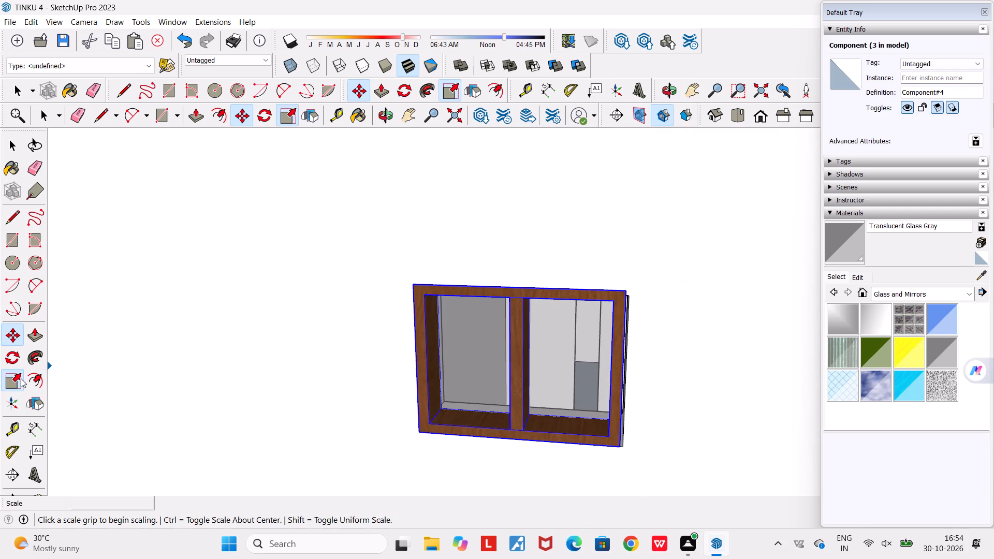
pyautogui.click(522, 282)
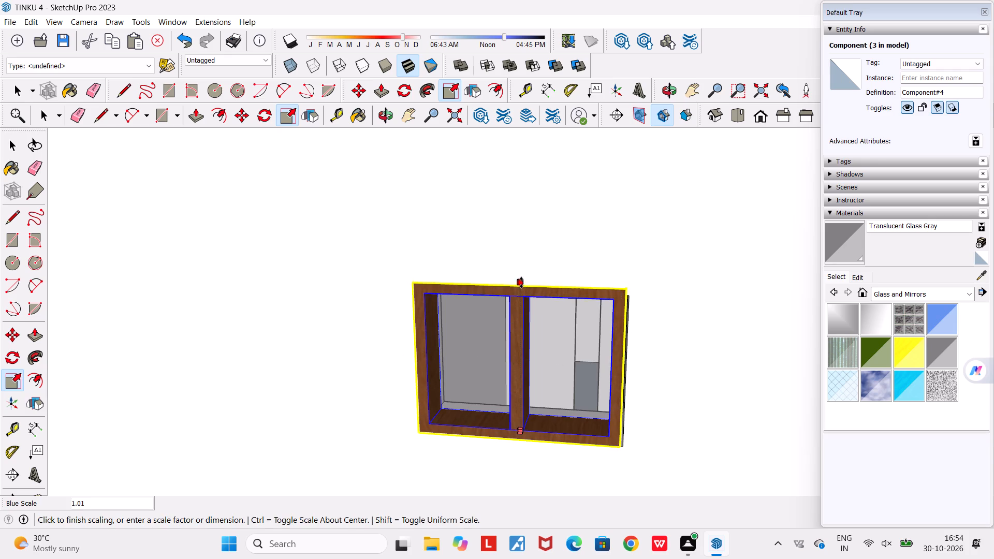
pyautogui.click(535, 291)
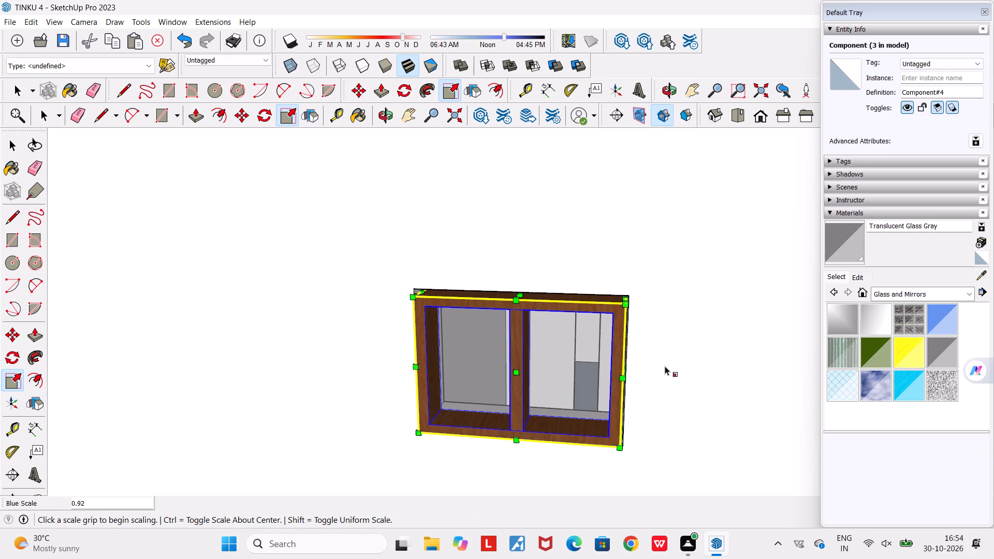
# Widen the small window copy to a width factor of about 1.02 so its side meets the opening's edge.
pyautogui.scroll(1, 648, 374)
pyautogui.moveTo(648, 374); pyautogui.dragTo(586, 381, button='middle')
pyautogui.scroll(7, 603, 382)
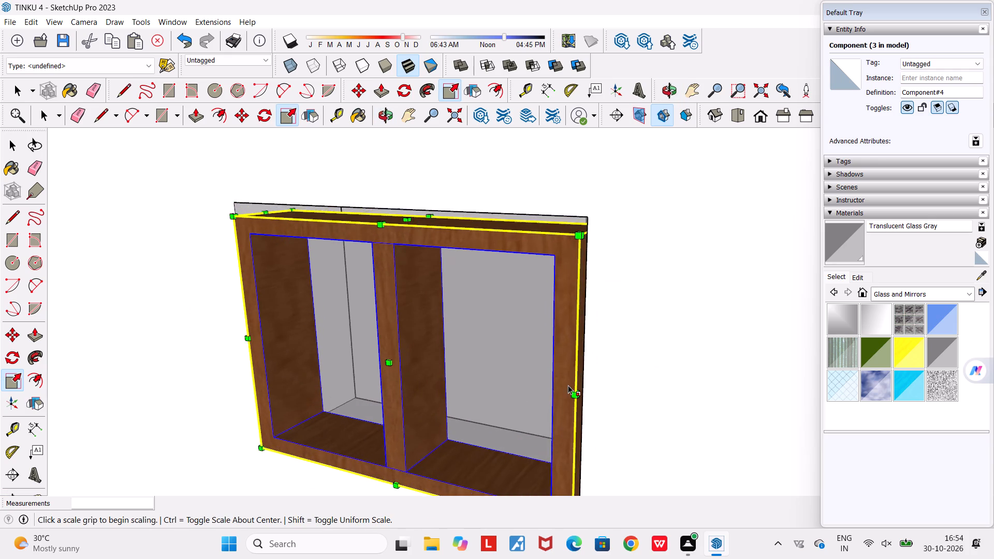
pyautogui.scroll(2, 568, 385)
pyautogui.moveTo(591, 388); pyautogui.dragTo(636, 387, button='middle')
pyautogui.scroll(4, 636, 387)
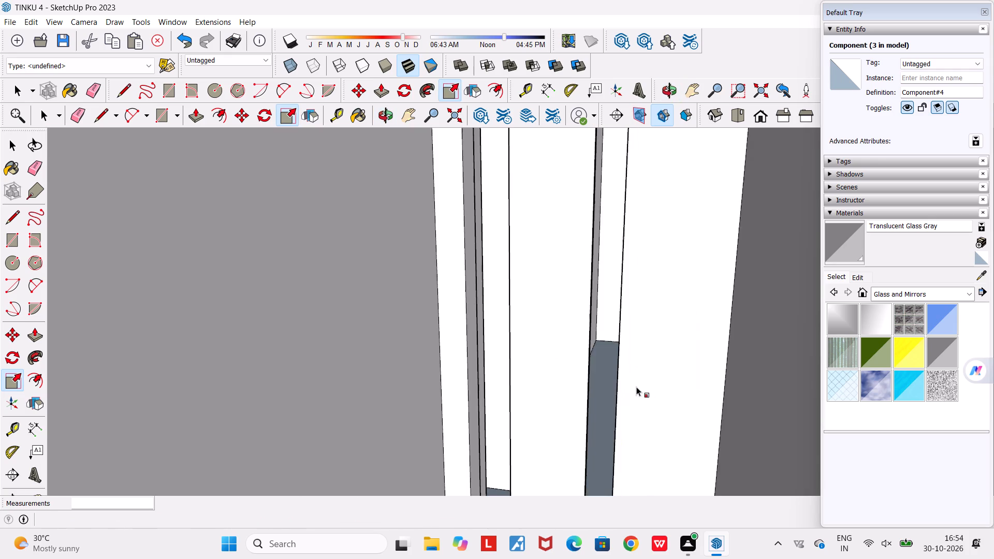
pyautogui.scroll(-3, 641, 373)
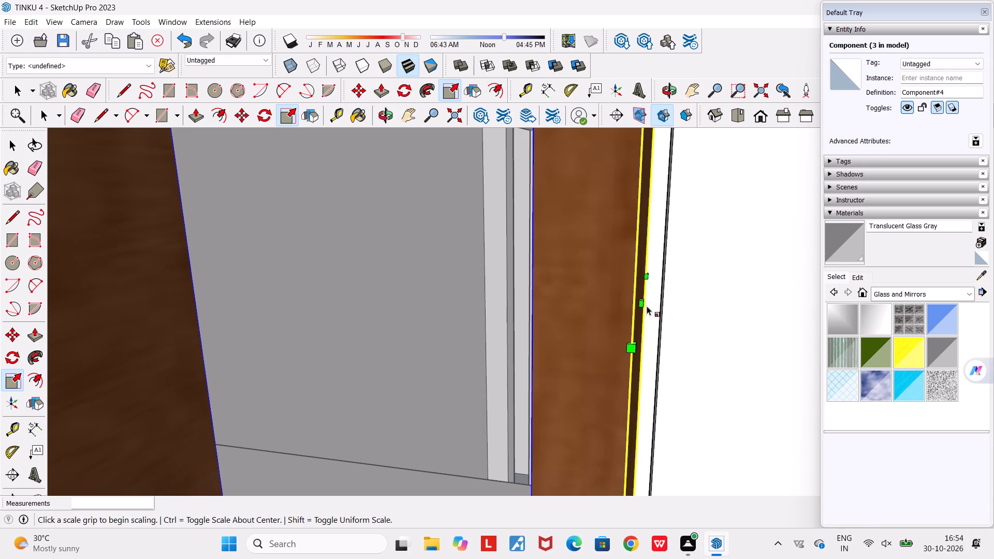
pyautogui.click(644, 303)
pyautogui.click(666, 305)
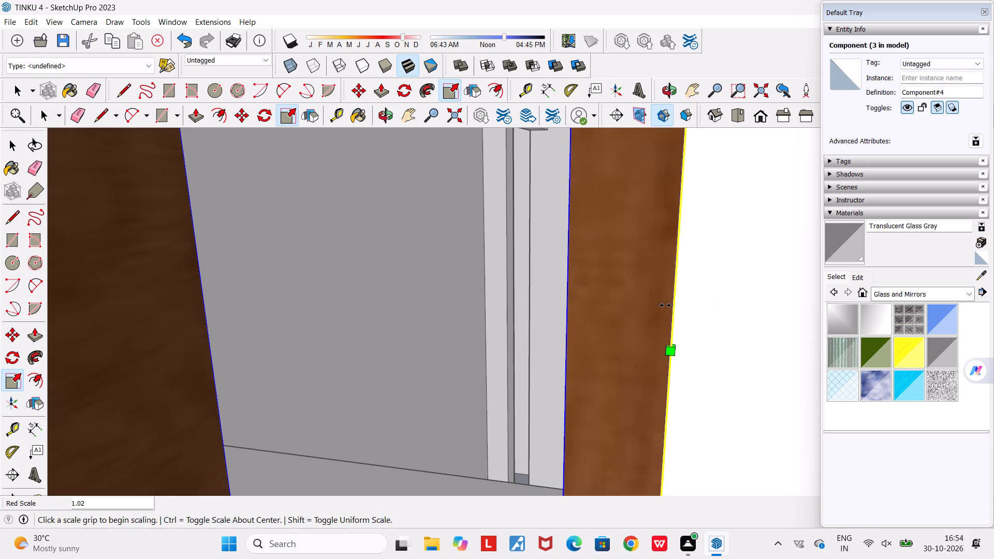
# Stretch the small window copy's height from its top edge up to the top of the wall opening.
pyautogui.scroll(-18, 664, 307)
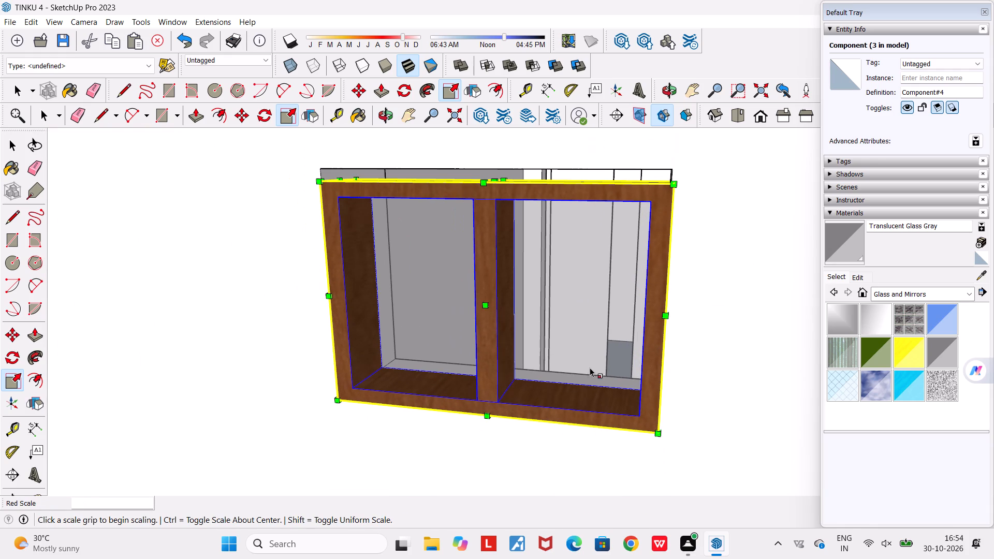
pyautogui.moveTo(468, 408); pyautogui.dragTo(540, 326, button='middle')
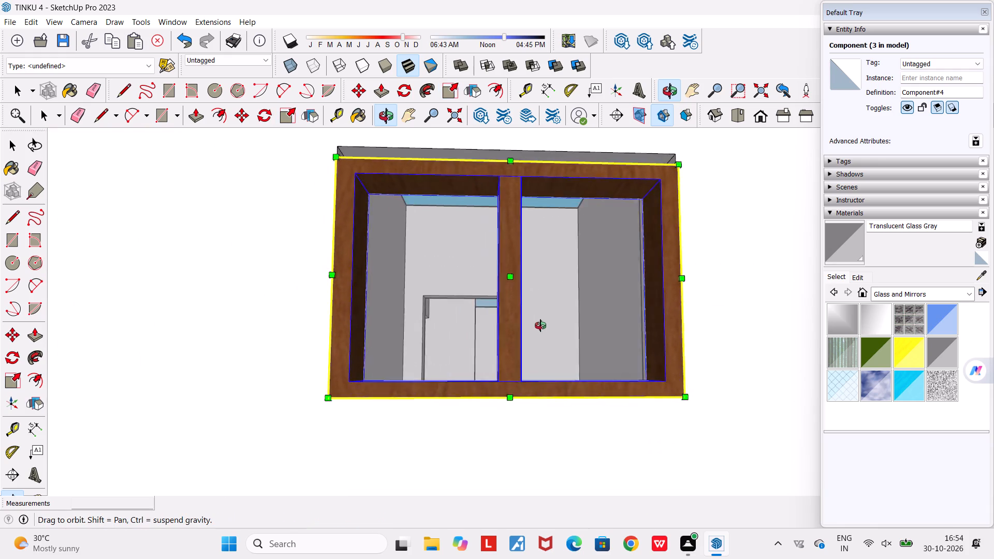
pyautogui.moveTo(540, 326); pyautogui.dragTo(632, 306, button='middle')
pyautogui.click(529, 391)
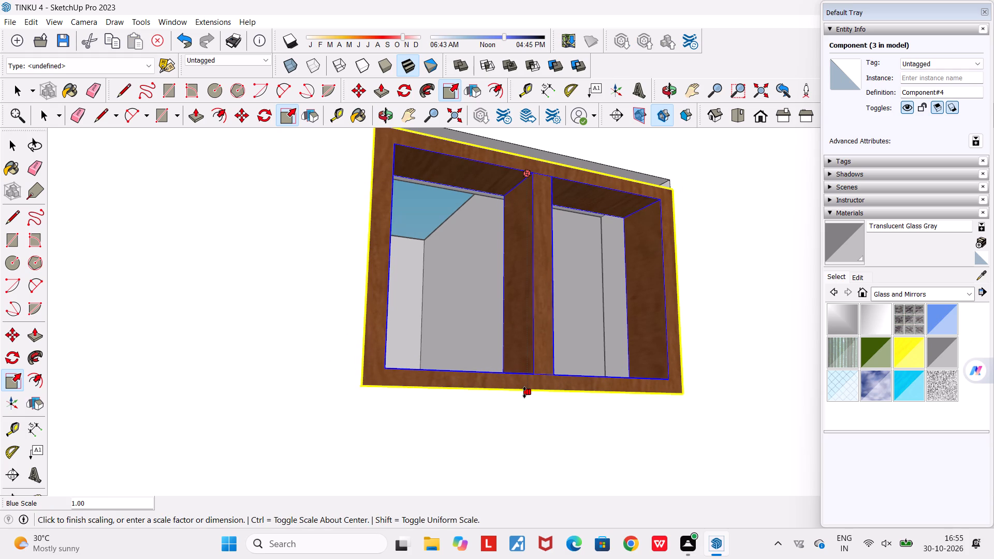
pyautogui.click(524, 392)
pyautogui.moveTo(473, 355); pyautogui.dragTo(526, 432, button='middle')
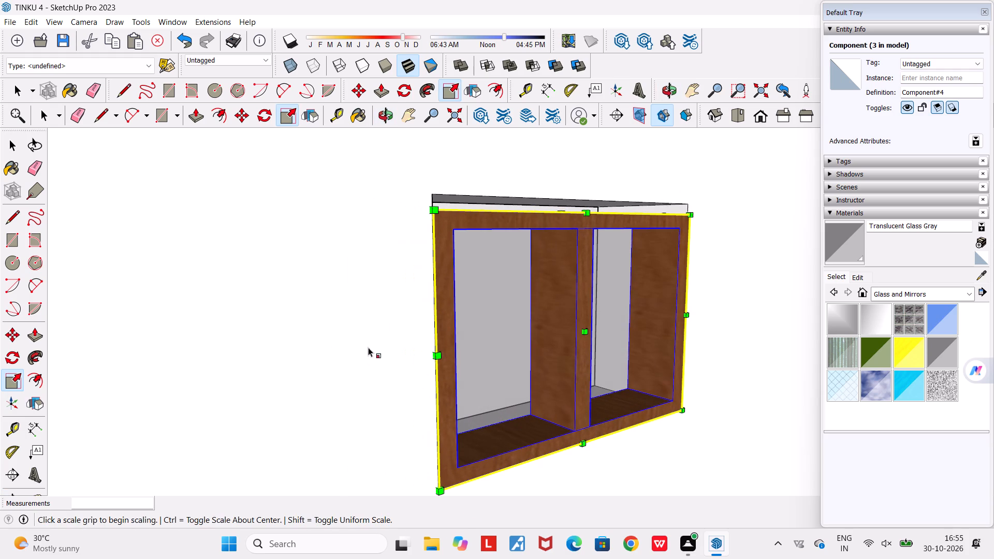
pyautogui.scroll(3, 425, 346)
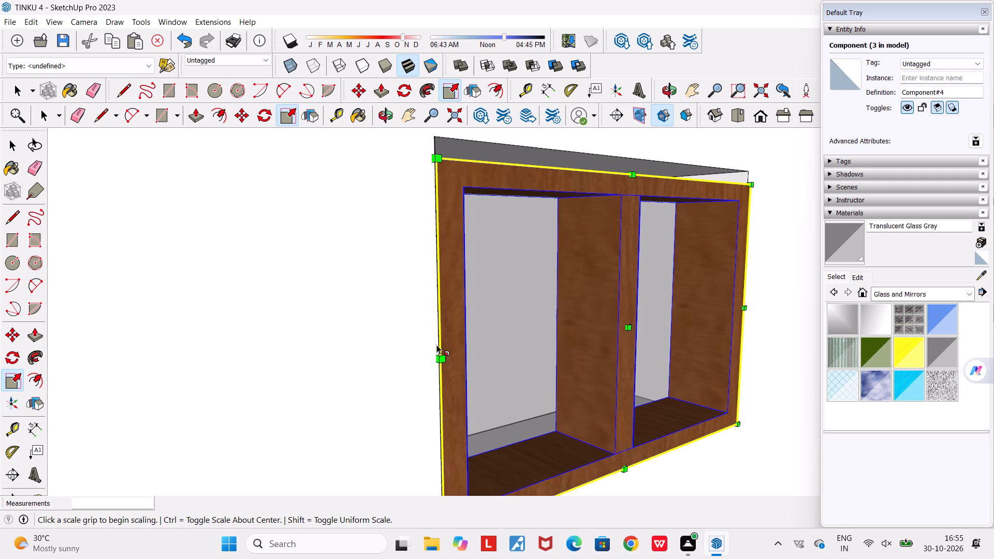
pyautogui.moveTo(438, 345); pyautogui.dragTo(376, 394, button='middle')
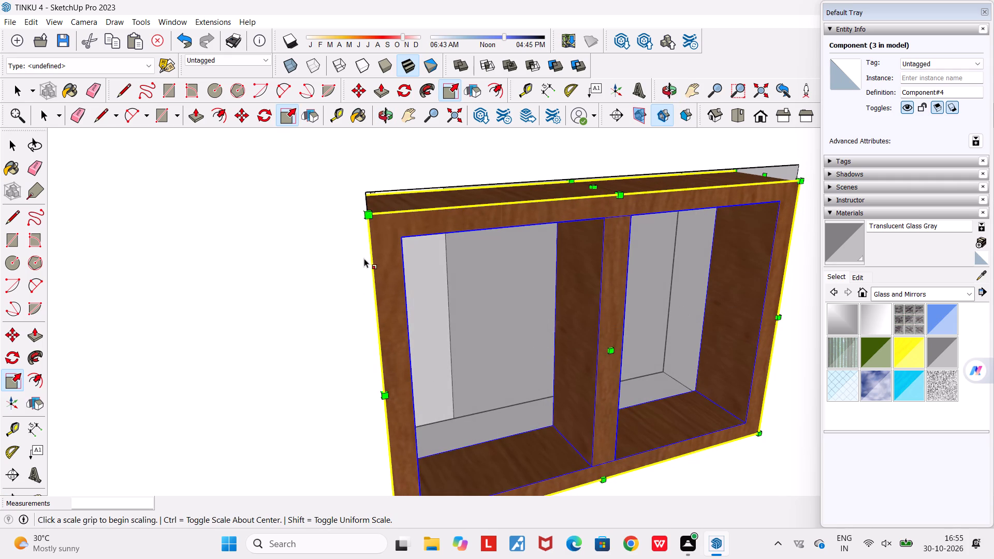
pyautogui.click(595, 185)
pyautogui.click(596, 174)
pyautogui.scroll(-4, 561, 240)
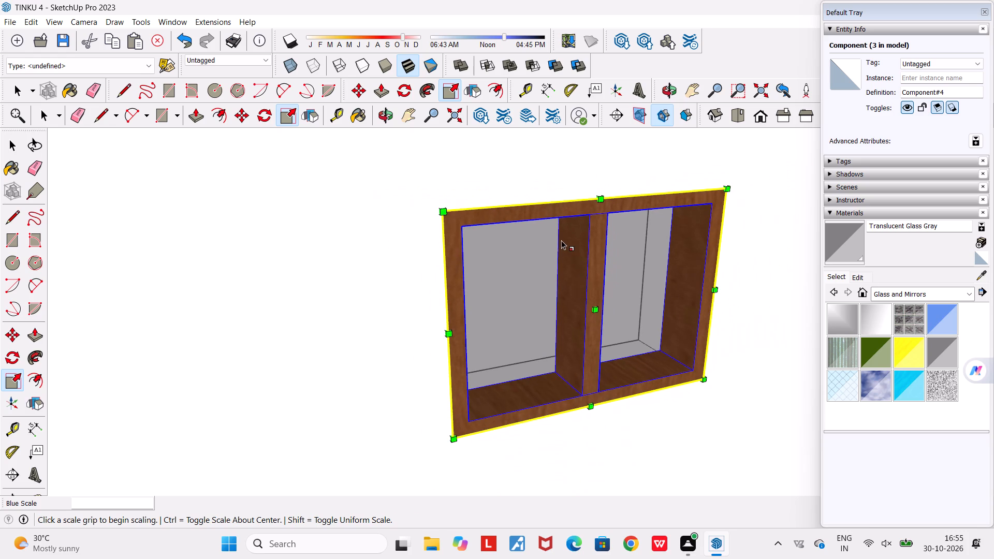
# Fine-adjust the small window copy's two side edges to the sides of the wall opening with Scale.
pyautogui.click(437, 327)
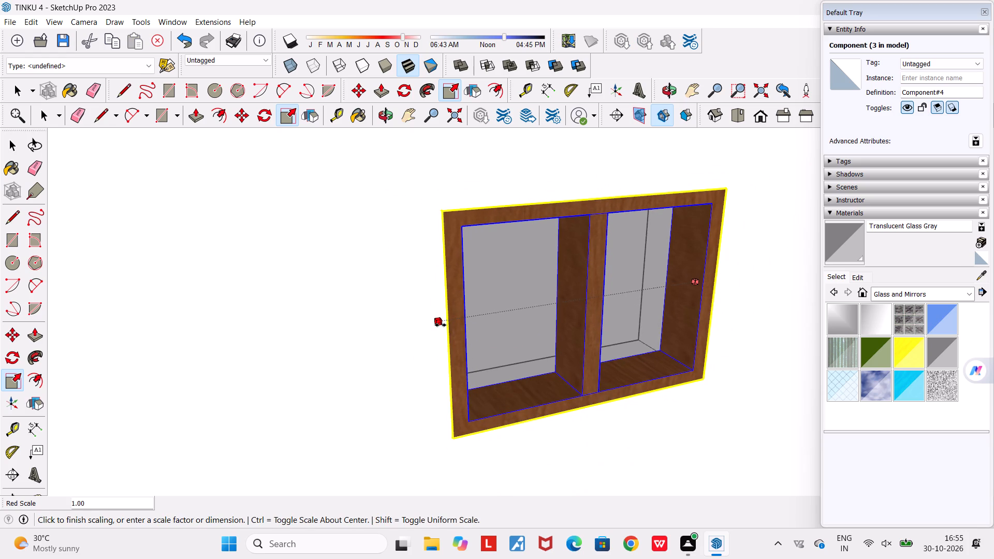
pyautogui.click(441, 325)
pyautogui.scroll(-5, 441, 325)
pyautogui.moveTo(499, 324); pyautogui.dragTo(341, 329, button='middle')
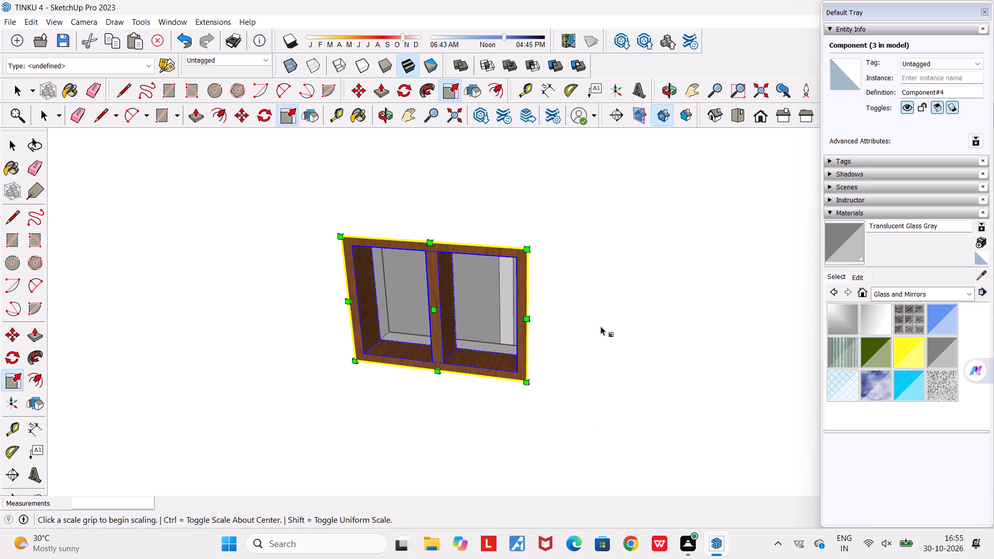
pyautogui.scroll(8, 517, 315)
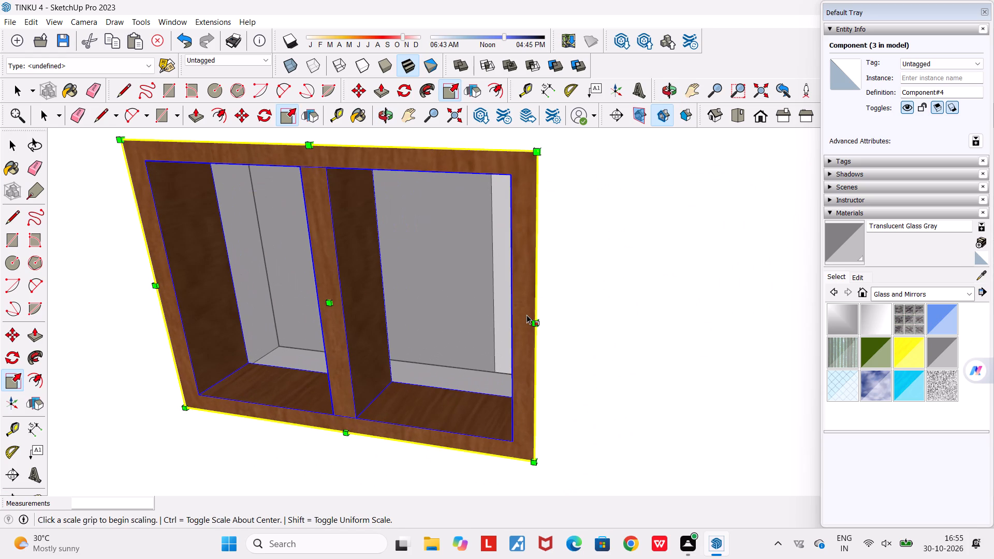
pyautogui.click(544, 309)
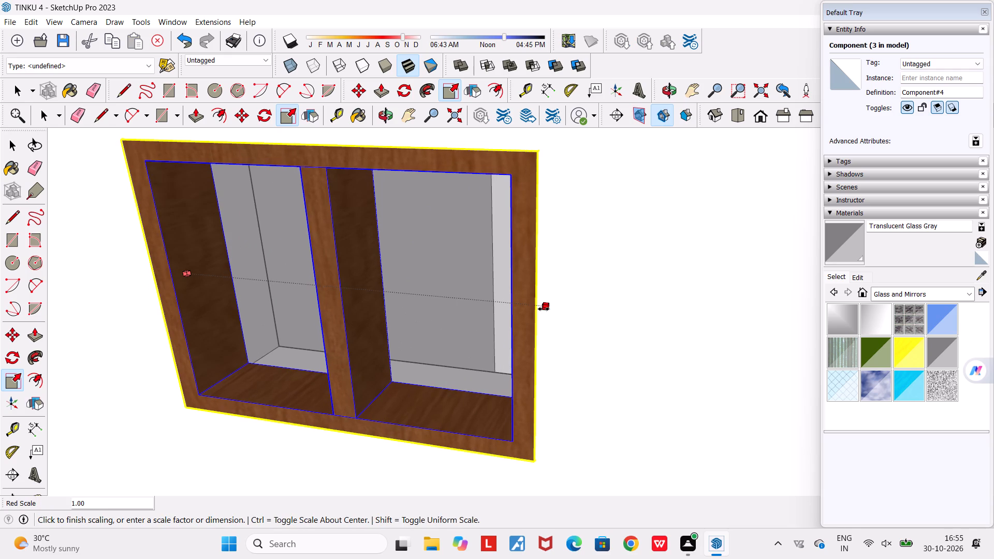
pyautogui.click(544, 309)
pyautogui.scroll(-5, 544, 309)
pyautogui.moveTo(485, 357); pyautogui.dragTo(580, 341, button='middle')
pyautogui.scroll(-5, 580, 341)
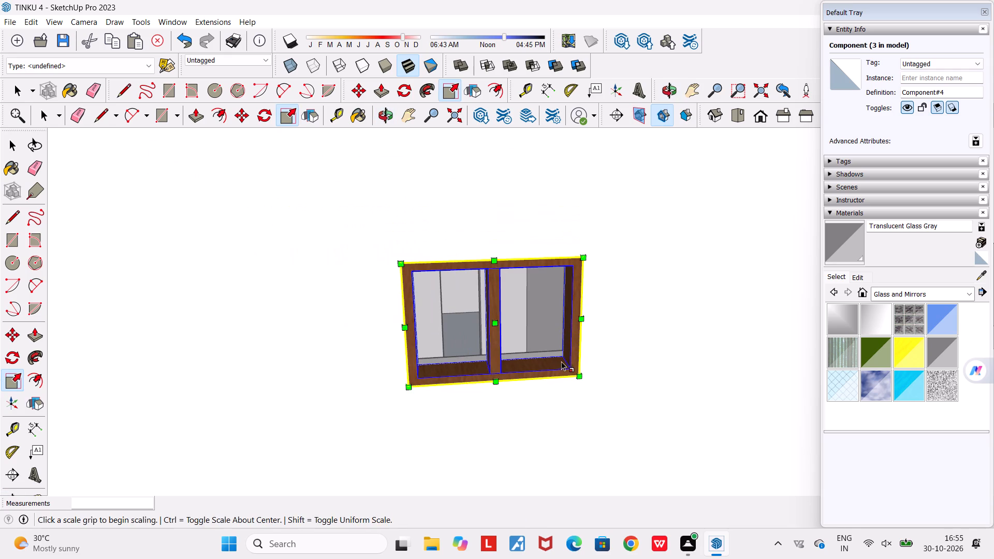
pyautogui.press('space')
# Paste another copy of the full-size window in front of the middle opening beside the fitted small window.
pyautogui.scroll(-10, 560, 361)
pyautogui.moveTo(558, 364); pyautogui.dragTo(433, 363, button='middle')
pyautogui.scroll(-5, 433, 363)
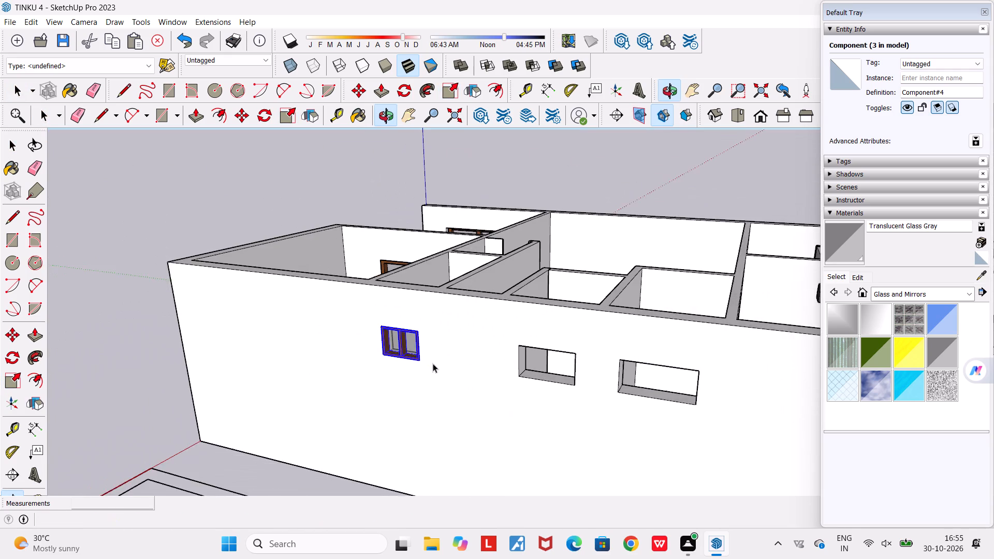
pyautogui.scroll(4, 605, 383)
pyautogui.hotkey('ctrl', 'v')
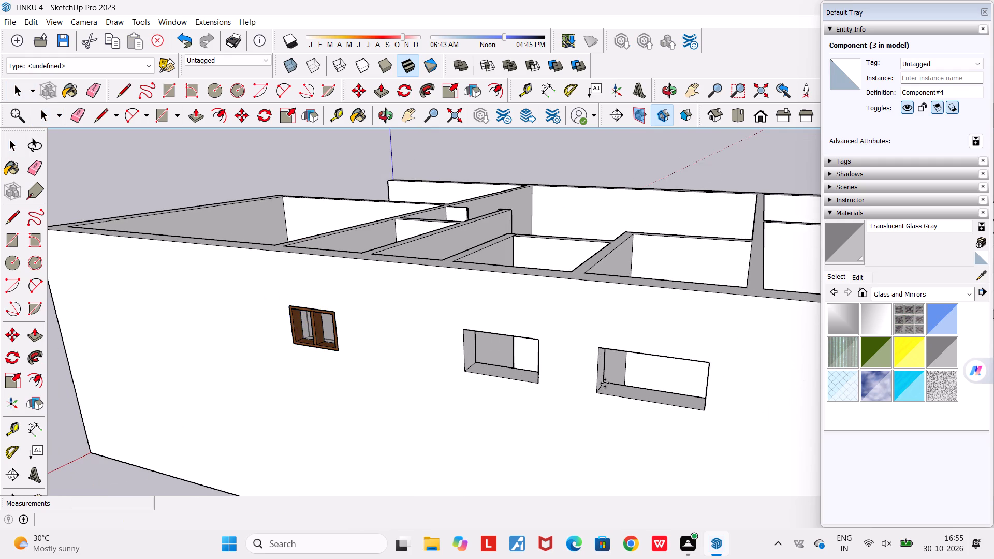
pyautogui.click(444, 380)
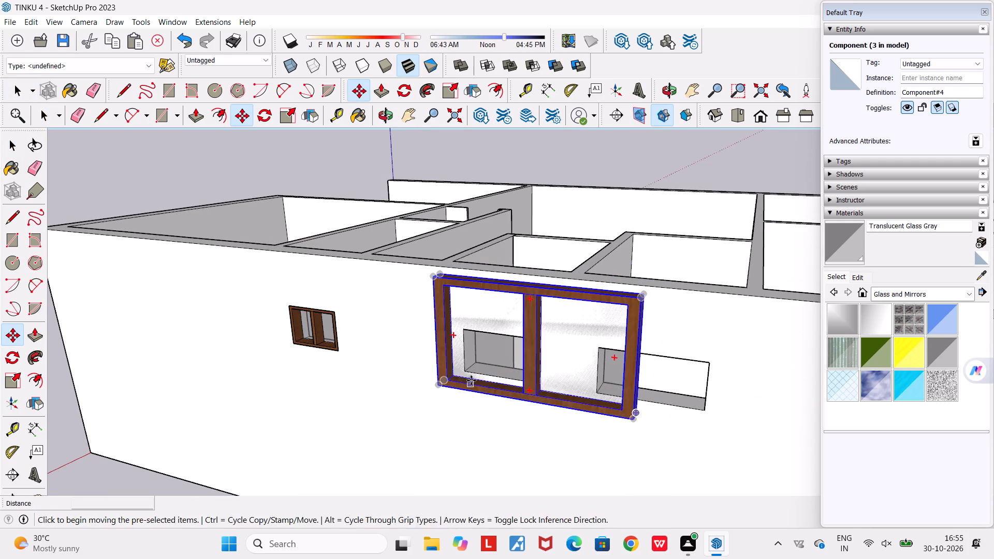
# Narrow the new window copy with Scale, bringing in its side nearest the long opening toward the middle opening's width.
pyautogui.moveTo(471, 380); pyautogui.dragTo(442, 381, button='middle')
pyautogui.scroll(1, 442, 381)
pyautogui.click(16, 377)
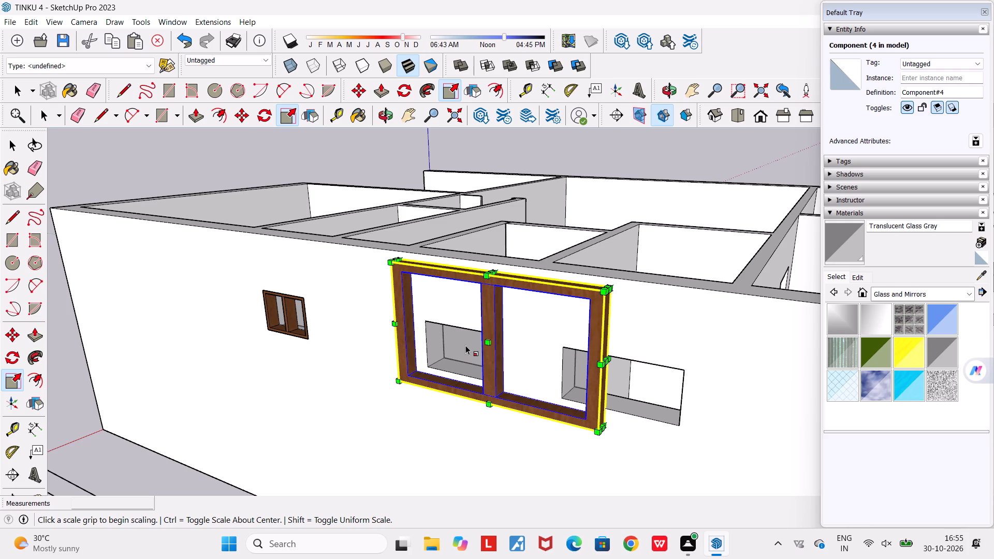
pyautogui.moveTo(588, 367); pyautogui.dragTo(585, 367, button='middle')
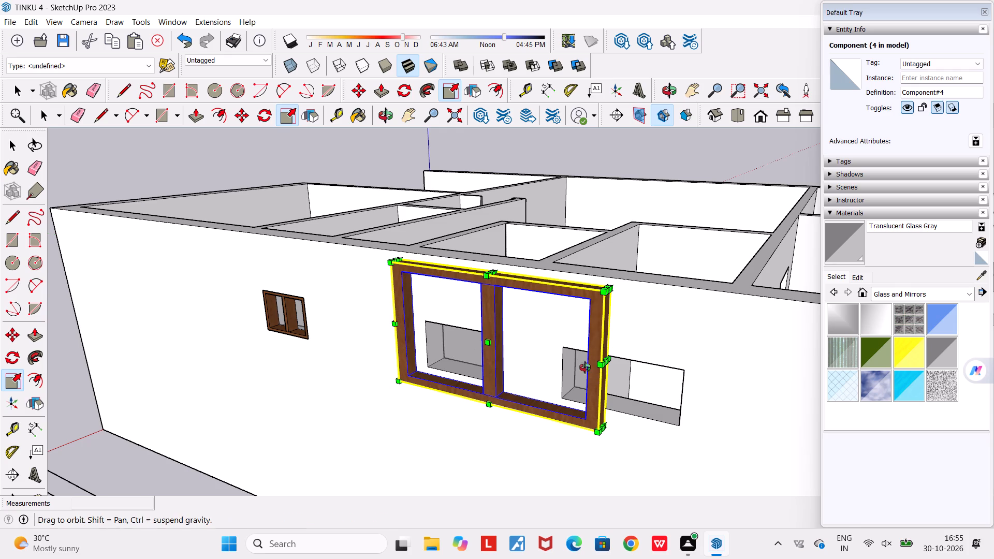
pyautogui.moveTo(585, 367); pyautogui.dragTo(490, 367, button='middle')
pyautogui.scroll(3, 490, 370)
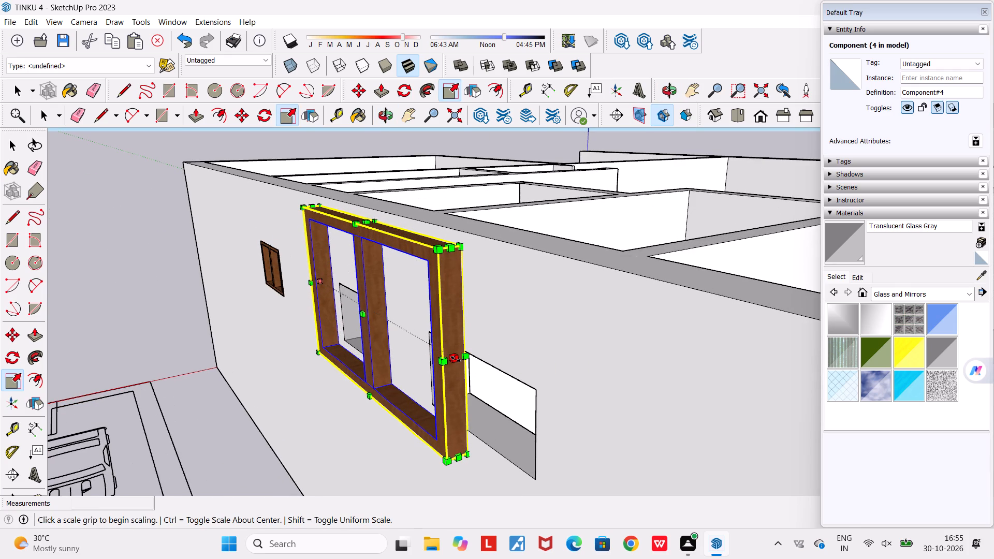
pyautogui.click(456, 359)
pyautogui.click(362, 321)
# Scale the new window copy's width to about 0.77 from its side facing the fitted small window.
pyautogui.moveTo(368, 358); pyautogui.dragTo(517, 331, button='middle')
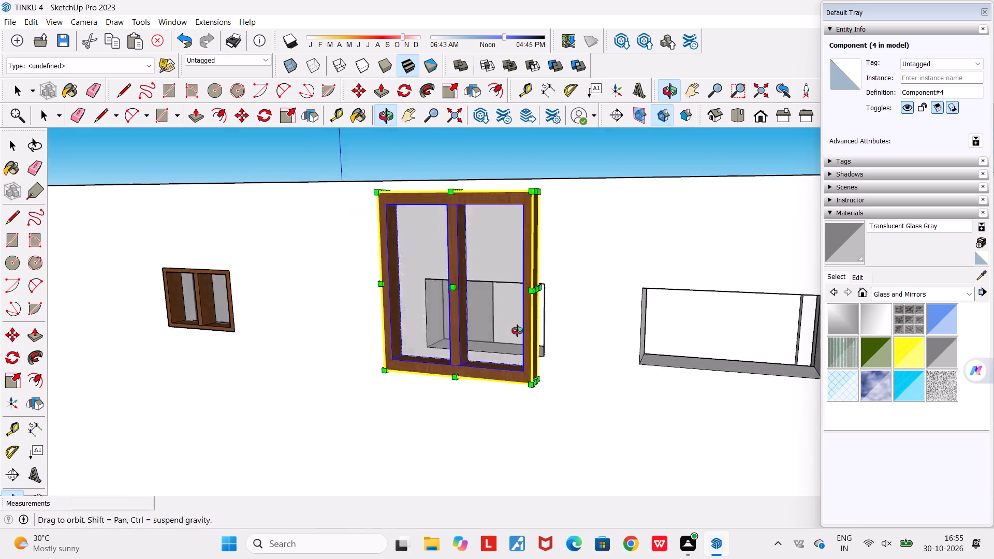
pyautogui.moveTo(517, 331); pyautogui.dragTo(592, 355, button='middle')
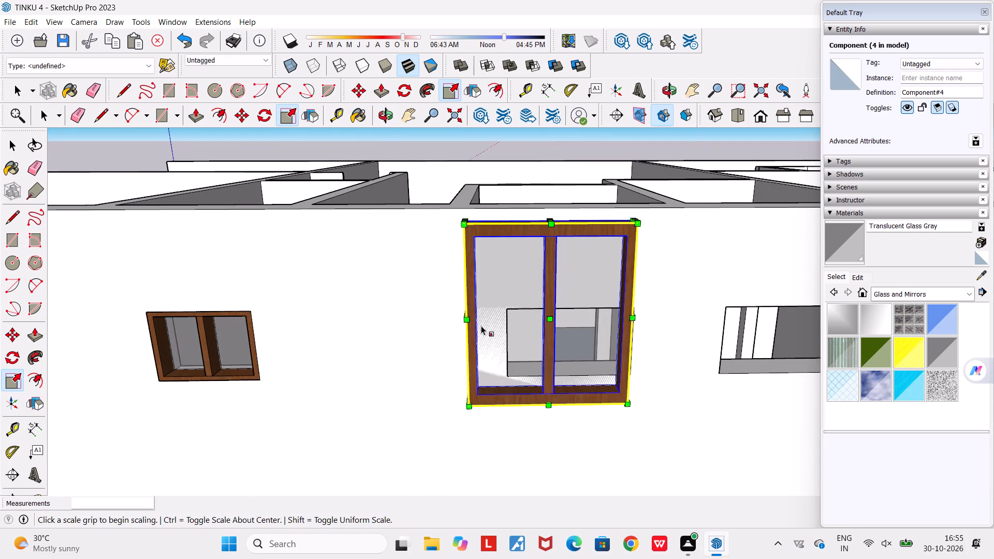
pyautogui.scroll(4, 477, 321)
pyautogui.click(463, 312)
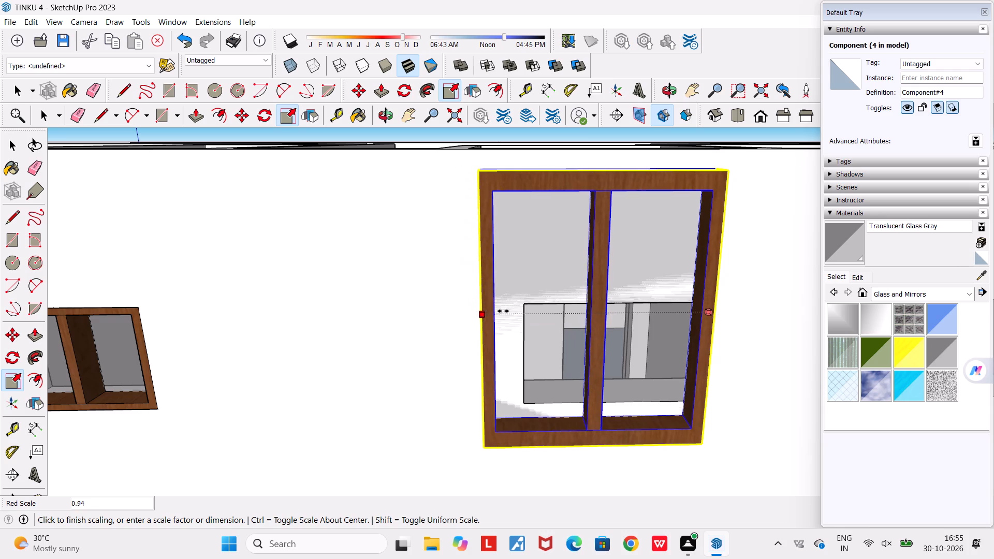
pyautogui.click(522, 307)
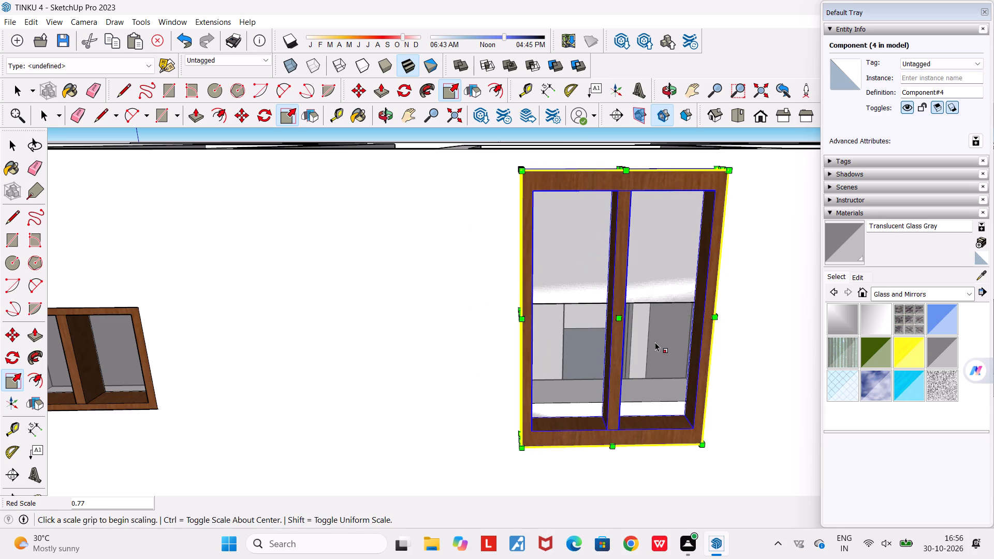
# Widen the new window copy from its side nearest the long opening out to the middle opening's edge.
pyautogui.moveTo(646, 342); pyautogui.dragTo(505, 336, button='middle')
pyautogui.scroll(5, 527, 326)
pyautogui.click(558, 325)
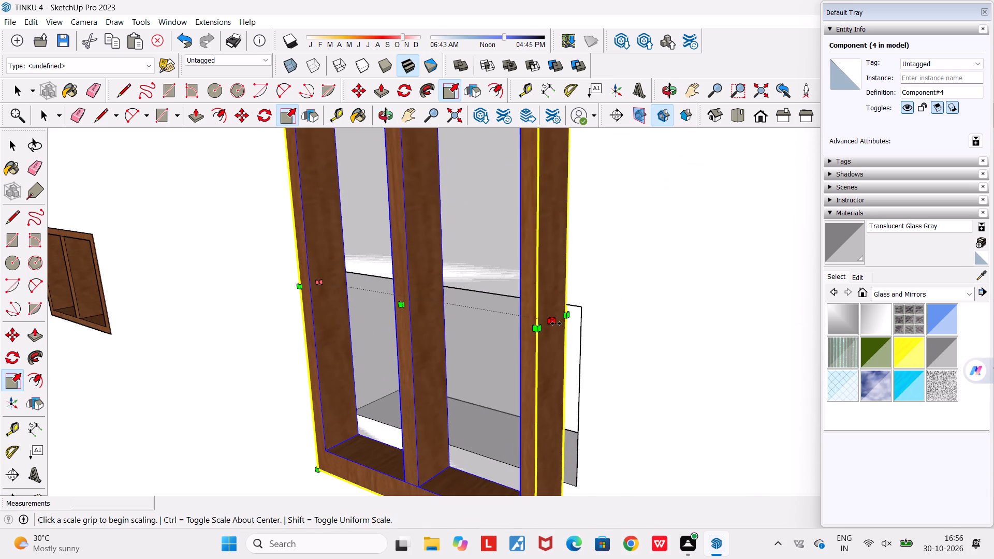
pyautogui.click(556, 323)
pyautogui.click(582, 323)
# Scale down the new window copy's height from its top edge to the top of the middle opening.
pyautogui.moveTo(517, 348); pyautogui.dragTo(581, 345, button='middle')
pyautogui.scroll(-9, 581, 345)
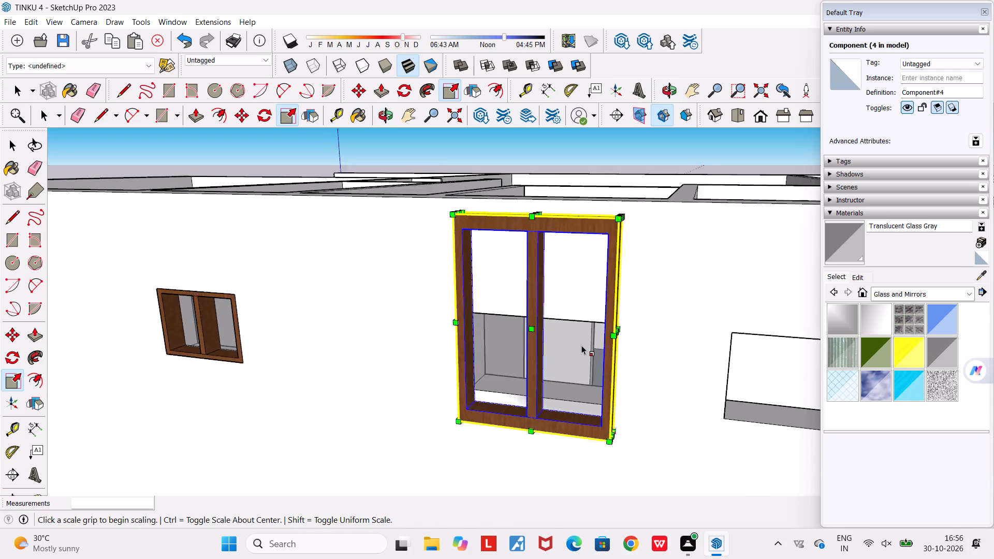
pyautogui.scroll(7, 543, 224)
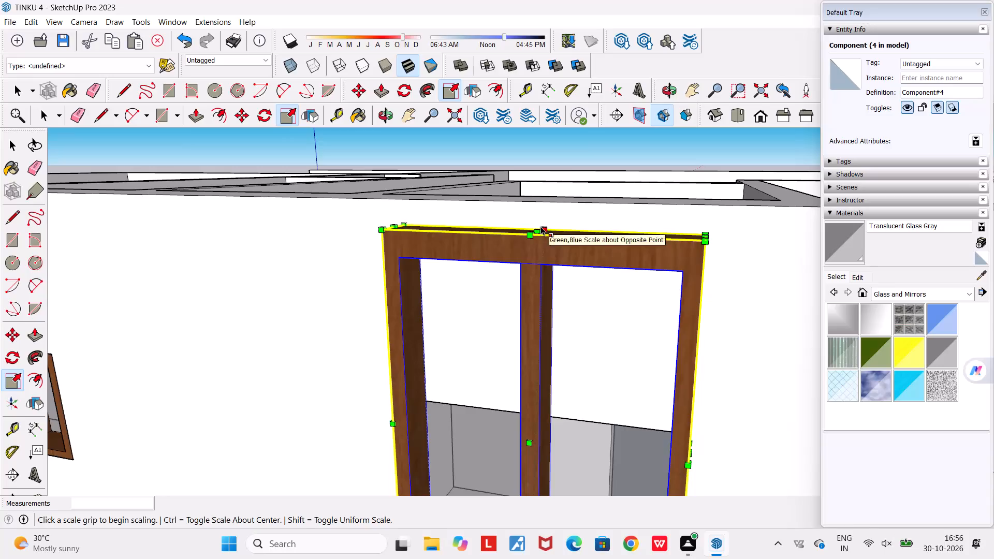
pyautogui.click(538, 230)
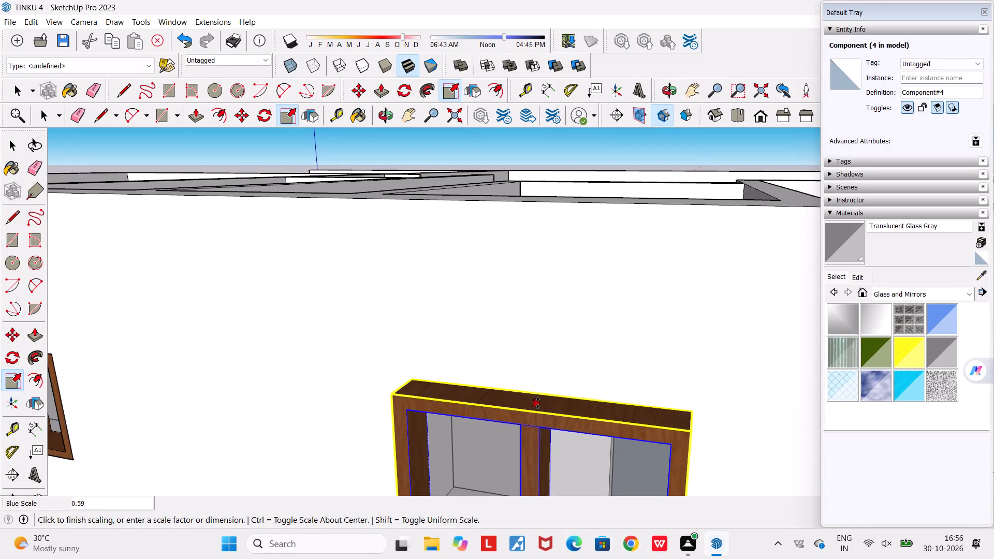
pyautogui.click(541, 417)
pyautogui.moveTo(551, 384); pyautogui.dragTo(607, 308, button='middle')
pyautogui.scroll(-7, 607, 308)
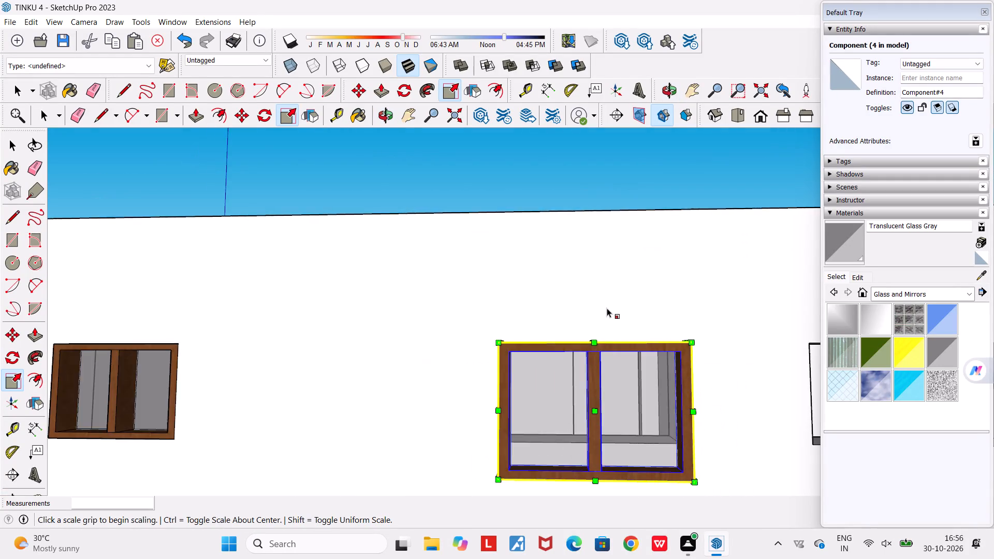
# Scale the new window copy's height from its bottom edge to about 0.77, matching the bottom of the middle opening.
pyautogui.scroll(-2, 607, 308)
pyautogui.scroll(5, 600, 398)
pyautogui.scroll(3, 604, 446)
pyautogui.moveTo(604, 444); pyautogui.dragTo(598, 394, button='middle')
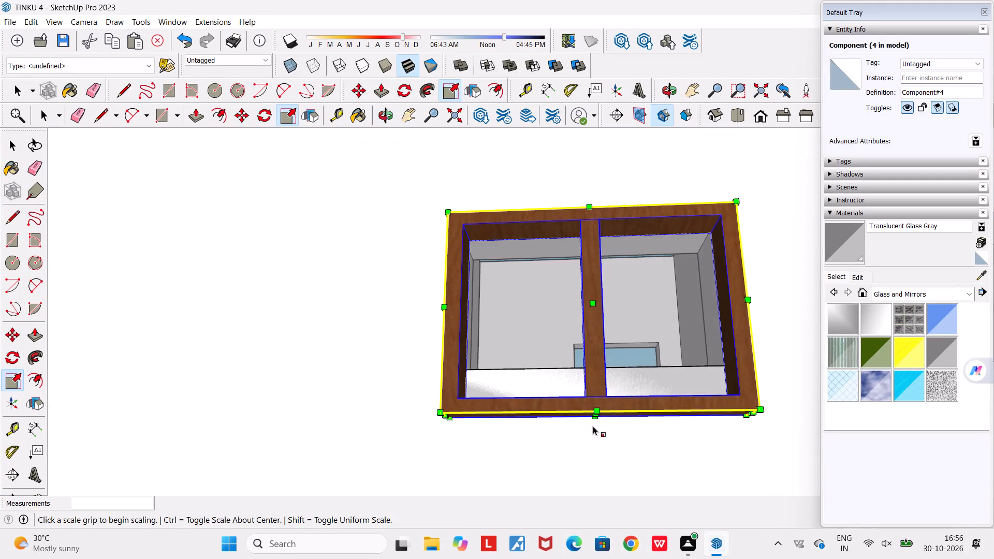
pyautogui.scroll(4, 593, 426)
pyautogui.click(597, 409)
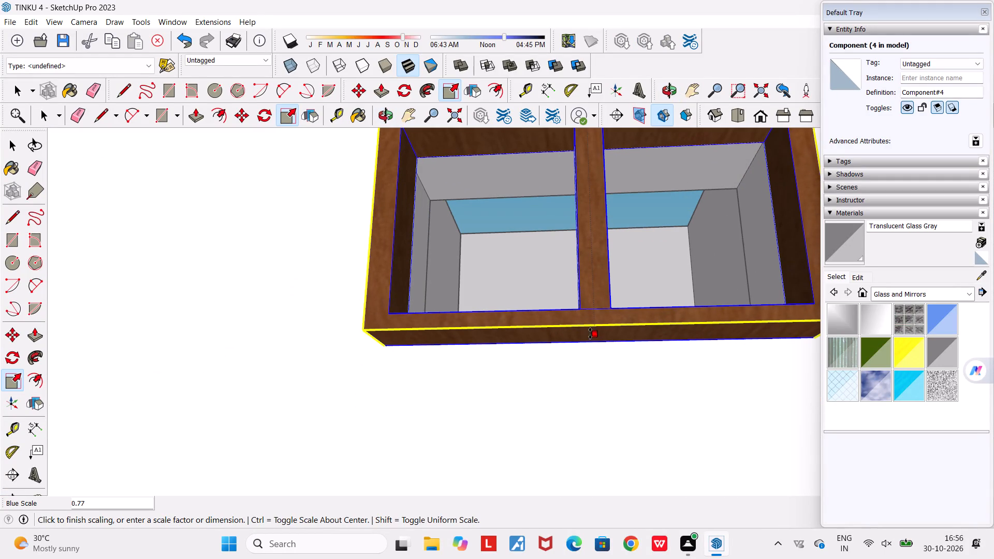
pyautogui.click(587, 327)
pyautogui.moveTo(587, 328); pyautogui.dragTo(454, 415, button='middle')
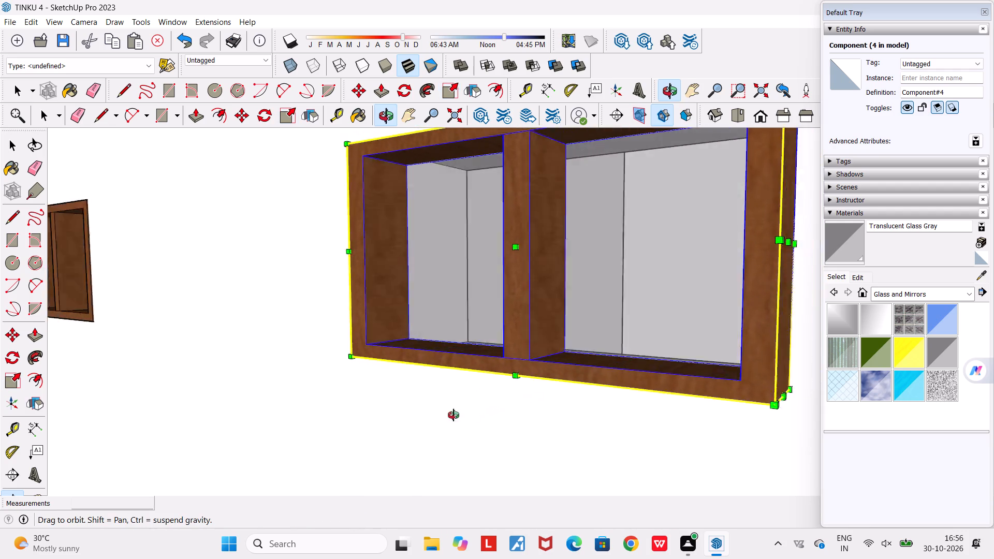
pyautogui.moveTo(454, 415); pyautogui.dragTo(362, 439, button='middle')
pyautogui.scroll(-4, 362, 439)
pyautogui.moveTo(455, 401); pyautogui.dragTo(808, 379, button='middle')
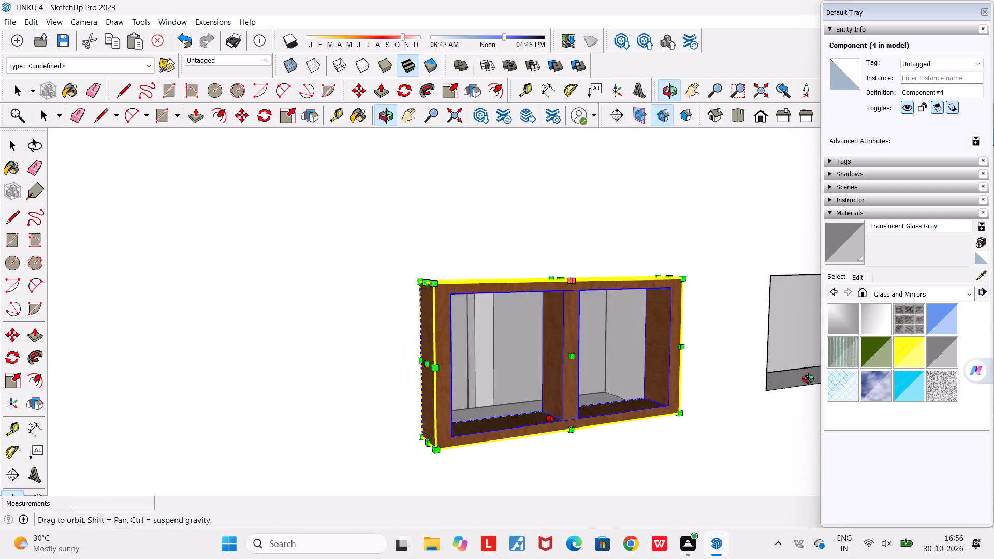
# Scale the middle window copy's width to about 0.98 from its side nearest the long opening.
pyautogui.moveTo(808, 379); pyautogui.dragTo(809, 379, button='middle')
pyautogui.moveTo(530, 413); pyautogui.dragTo(467, 415, button='middle')
pyautogui.moveTo(589, 386); pyautogui.dragTo(578, 386, button='middle')
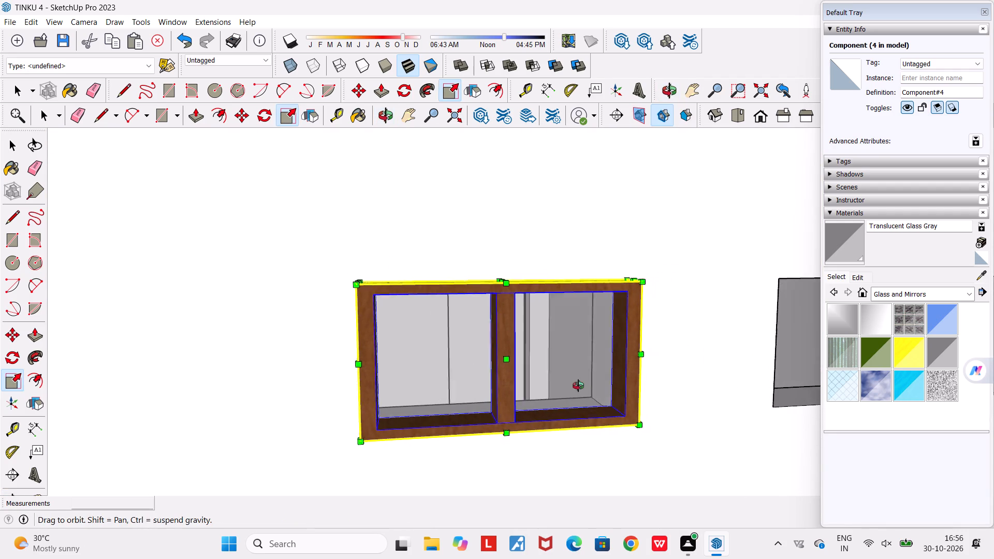
pyautogui.moveTo(578, 386); pyautogui.dragTo(355, 407, button='middle')
pyautogui.scroll(3, 405, 366)
pyautogui.click(432, 369)
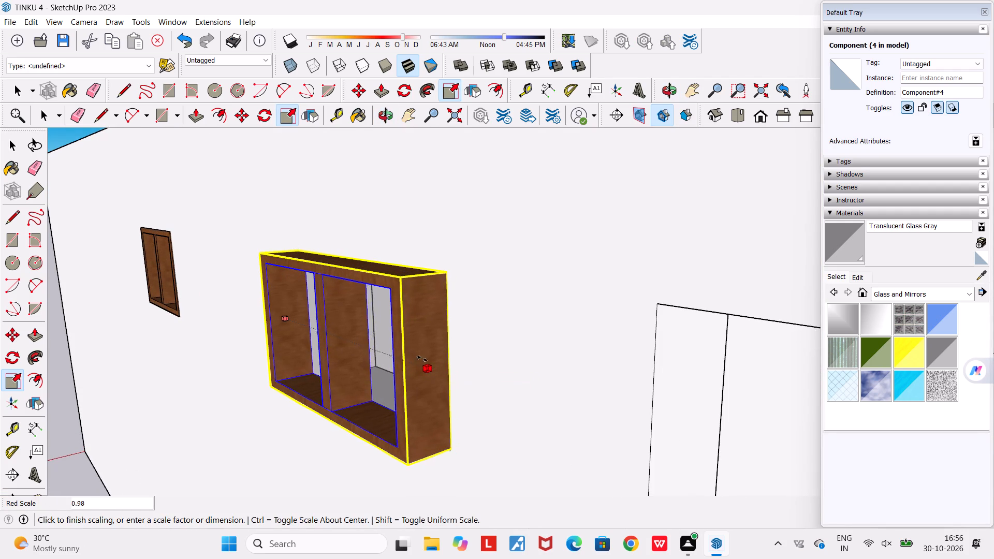
pyautogui.click(416, 355)
# Scale the middle window copy's depth from its outer face to about 0.11, leaving a thin frame.
pyautogui.moveTo(392, 385); pyautogui.dragTo(470, 382, button='middle')
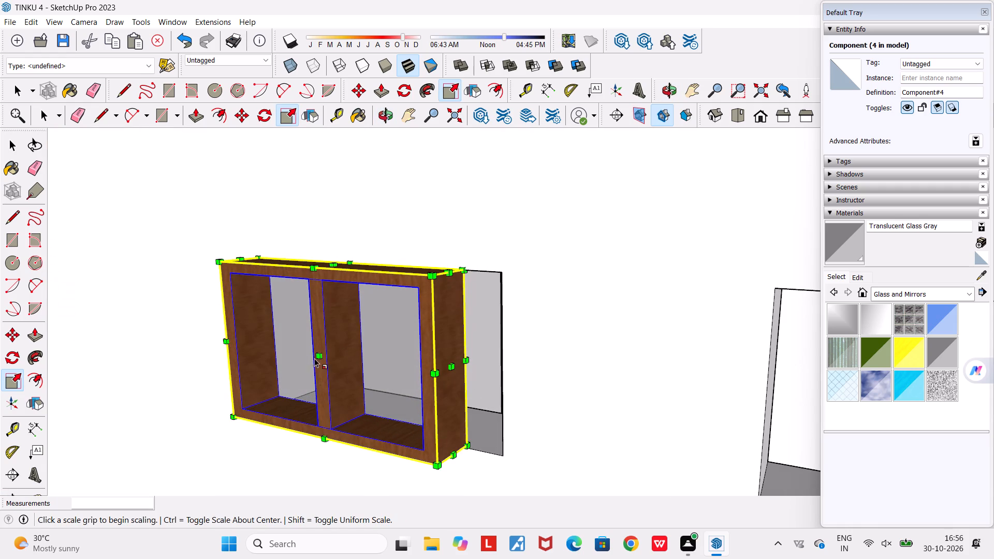
pyautogui.click(317, 357)
pyautogui.click(351, 342)
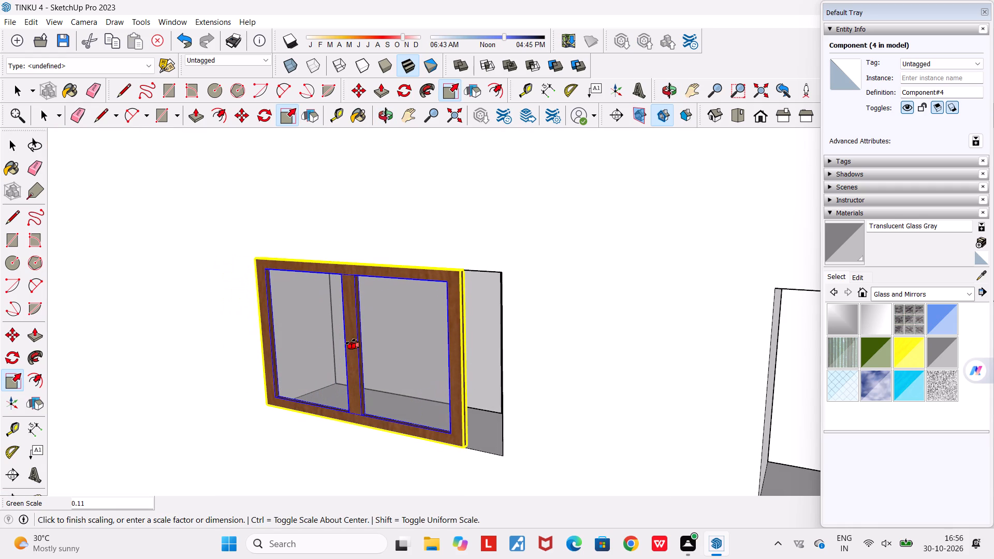
# Move the thinned window copy about 0.04 m along the wall within the middle opening, towards the long opening.
pyautogui.moveTo(301, 383); pyautogui.dragTo(492, 382, button='middle')
pyautogui.scroll(-3, 492, 382)
pyautogui.scroll(2, 461, 401)
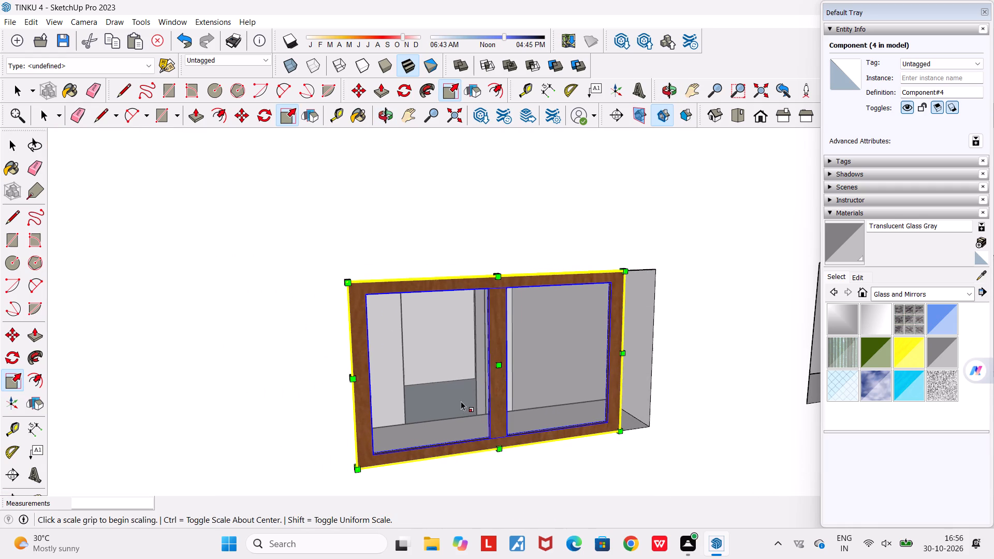
pyautogui.write('M')
pyautogui.press('space')
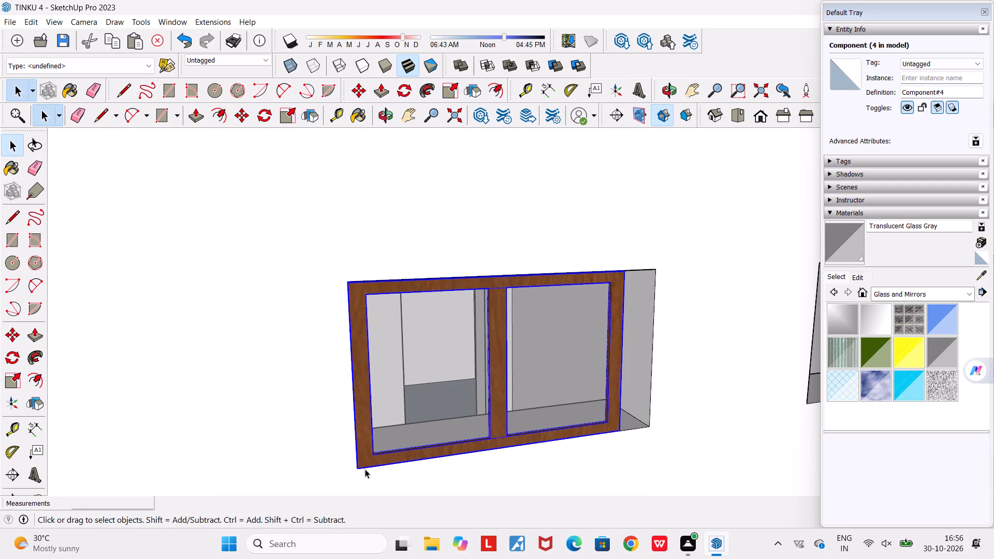
pyautogui.press('m')
pyautogui.click(356, 467)
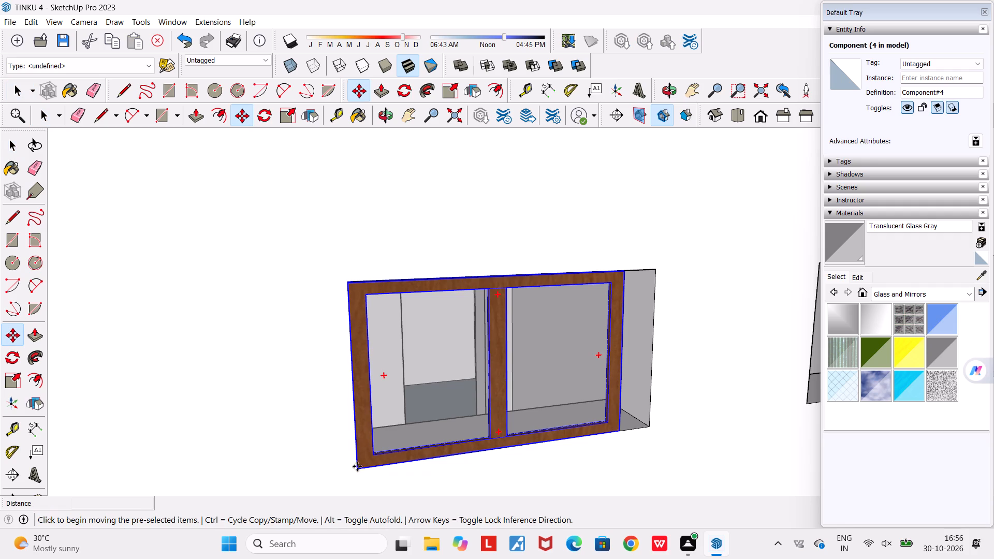
pyautogui.click(378, 460)
# Widen the window copy from its side facing the fitted small window out to the middle opening's edge.
pyautogui.scroll(3, 358, 452)
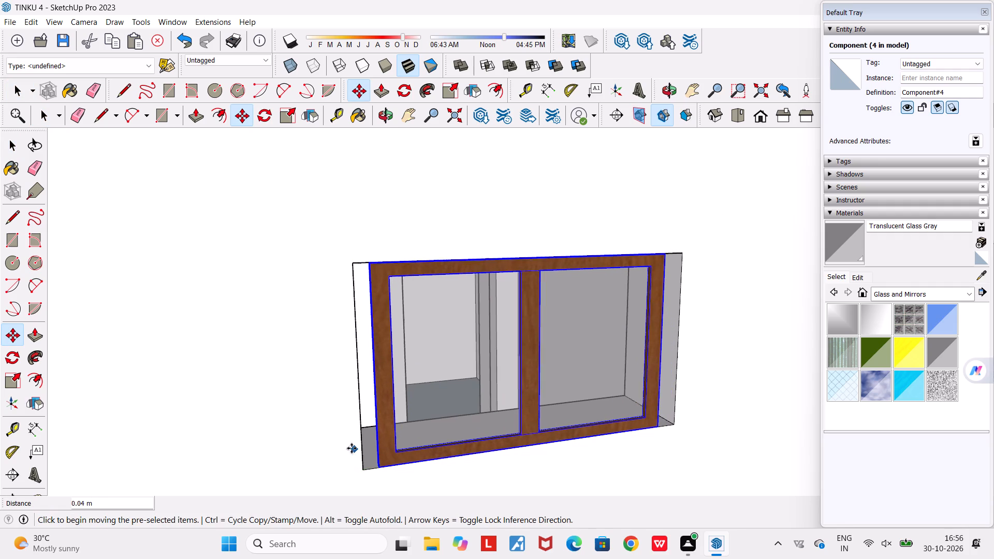
pyautogui.click(8, 386)
pyautogui.scroll(3, 338, 381)
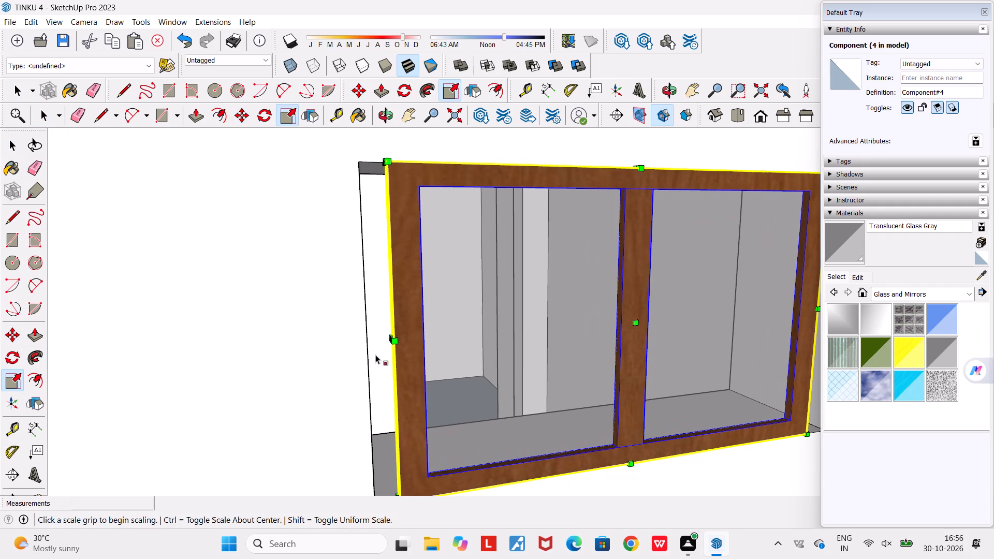
pyautogui.scroll(5, 390, 345)
pyautogui.scroll(-4, 390, 345)
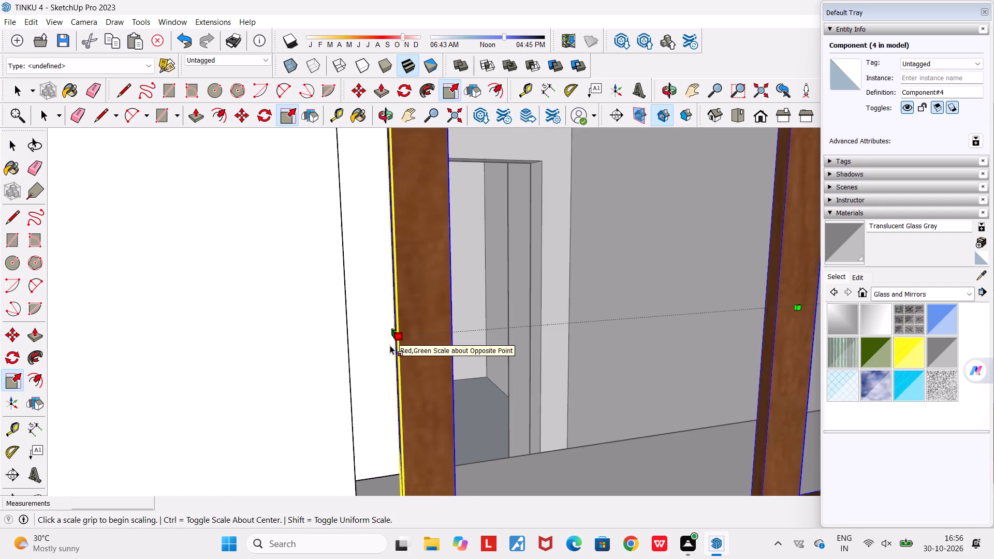
pyautogui.moveTo(390, 345); pyautogui.dragTo(410, 355, button='middle')
pyautogui.scroll(-1, 410, 355)
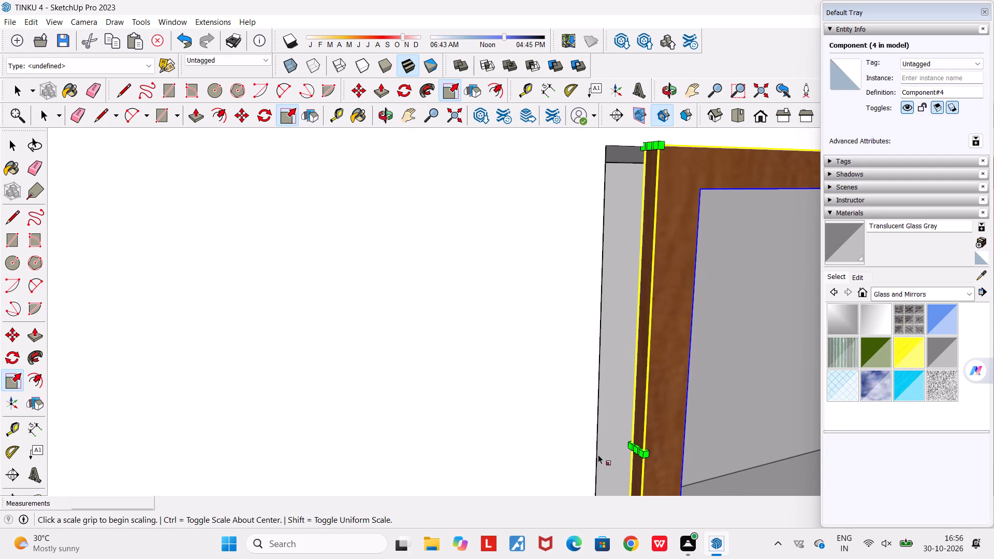
pyautogui.click(637, 447)
pyautogui.click(598, 449)
# Scale the window copy's width to about 1.13 from its side nearest the long opening, reaching the middle opening's edge.
pyautogui.moveTo(592, 440); pyautogui.dragTo(485, 384, button='middle')
pyautogui.scroll(-10, 485, 384)
pyautogui.moveTo(531, 394); pyautogui.dragTo(505, 394, button='middle')
pyautogui.scroll(-11, 505, 394)
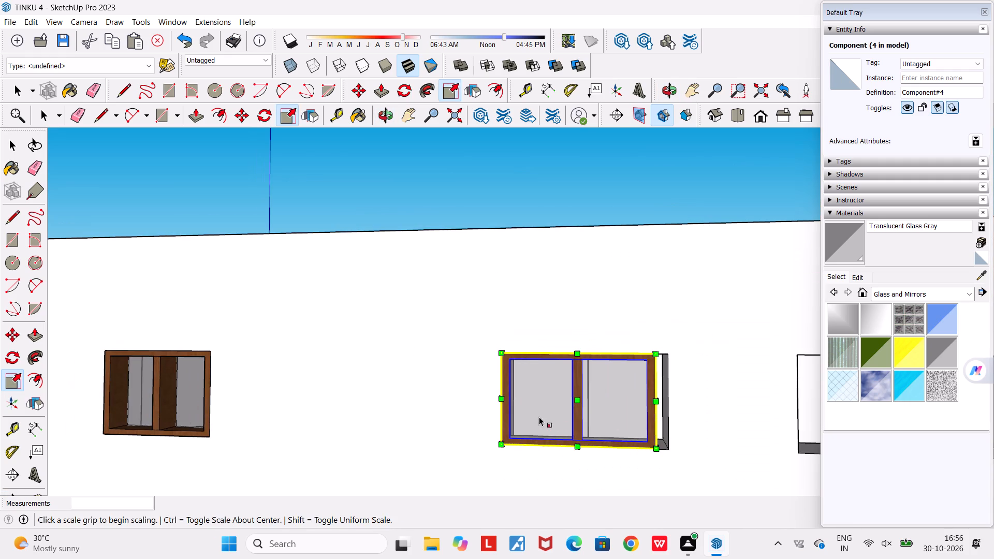
pyautogui.moveTo(705, 410); pyautogui.dragTo(580, 420, button='middle')
pyautogui.scroll(11, 556, 422)
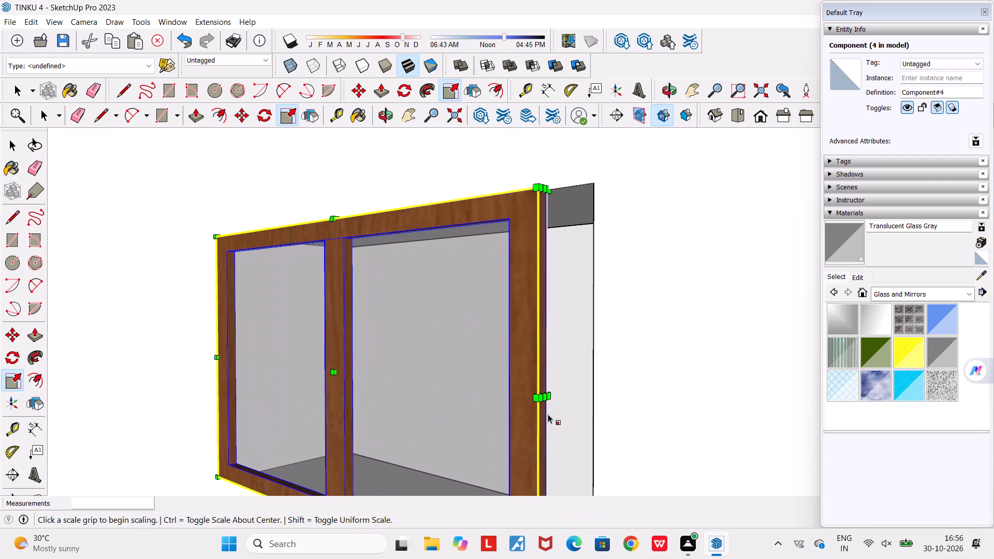
pyautogui.click(545, 396)
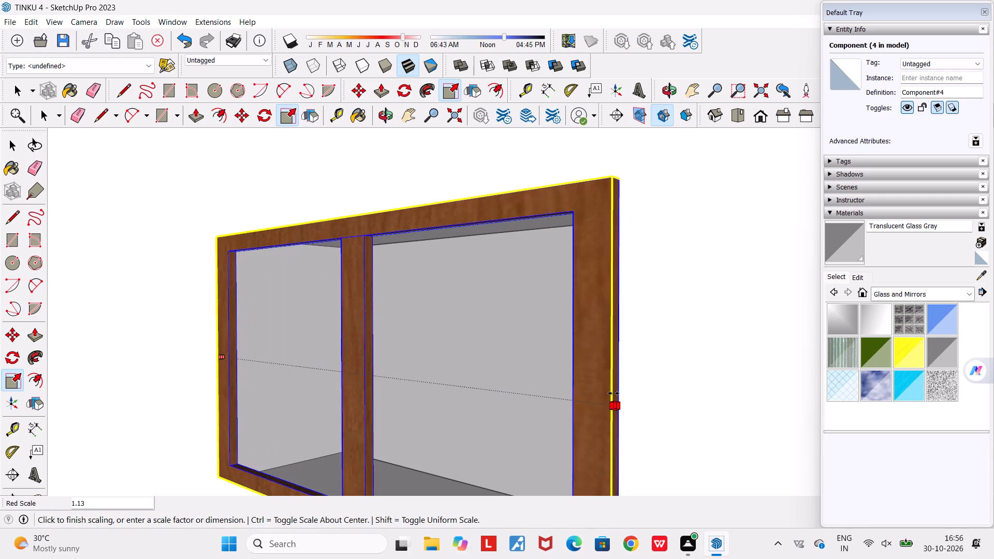
pyautogui.click(613, 393)
# Extend the window copy's height from its bottom edge down to cover the gap at the middle opening's bottom.
pyautogui.scroll(-5, 608, 410)
pyautogui.moveTo(597, 408); pyautogui.dragTo(632, 361, button='middle')
pyautogui.scroll(-8, 632, 361)
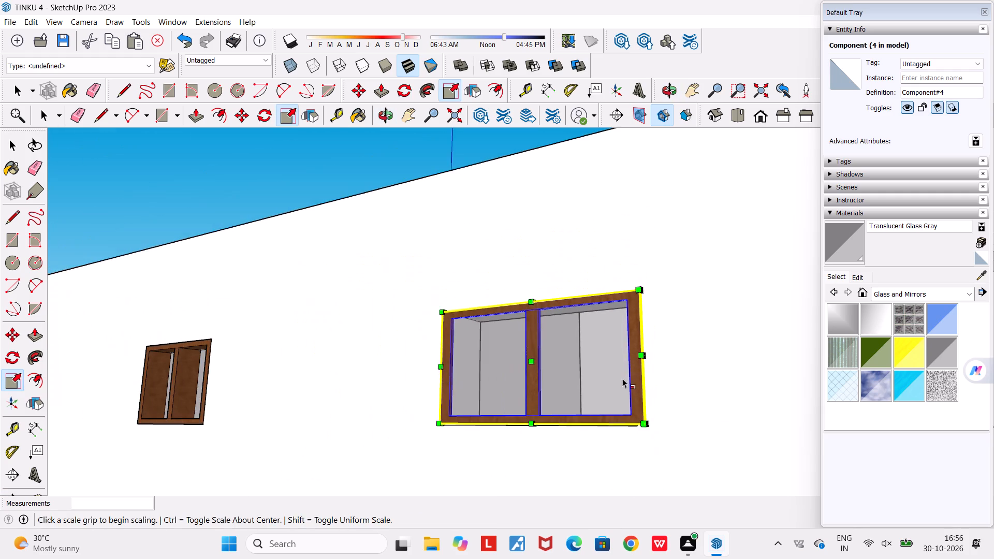
pyautogui.moveTo(593, 423); pyautogui.dragTo(630, 445, button='middle')
pyautogui.scroll(9, 574, 463)
pyautogui.moveTo(566, 445); pyautogui.dragTo(548, 436, button='middle')
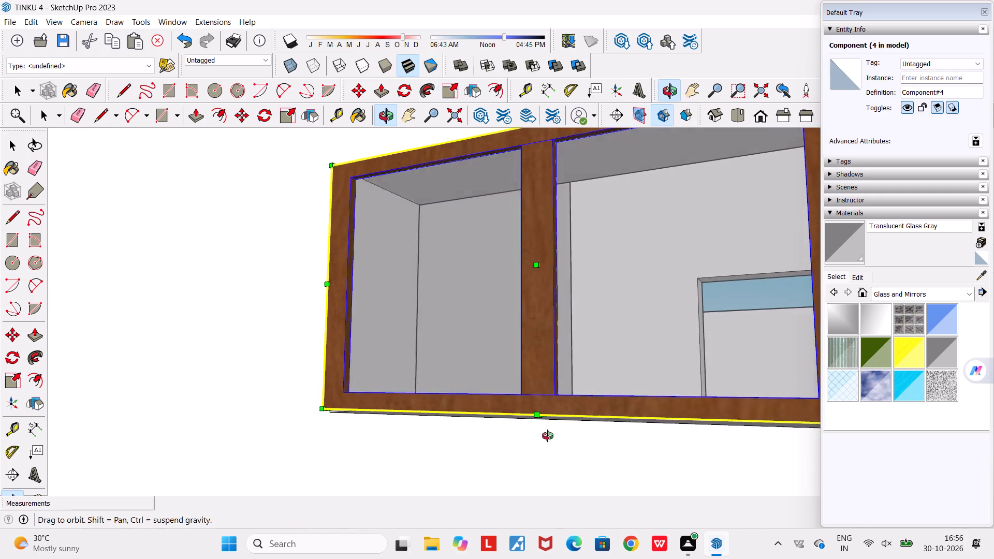
pyautogui.moveTo(548, 436); pyautogui.dragTo(563, 403, button='middle')
pyautogui.scroll(9, 563, 403)
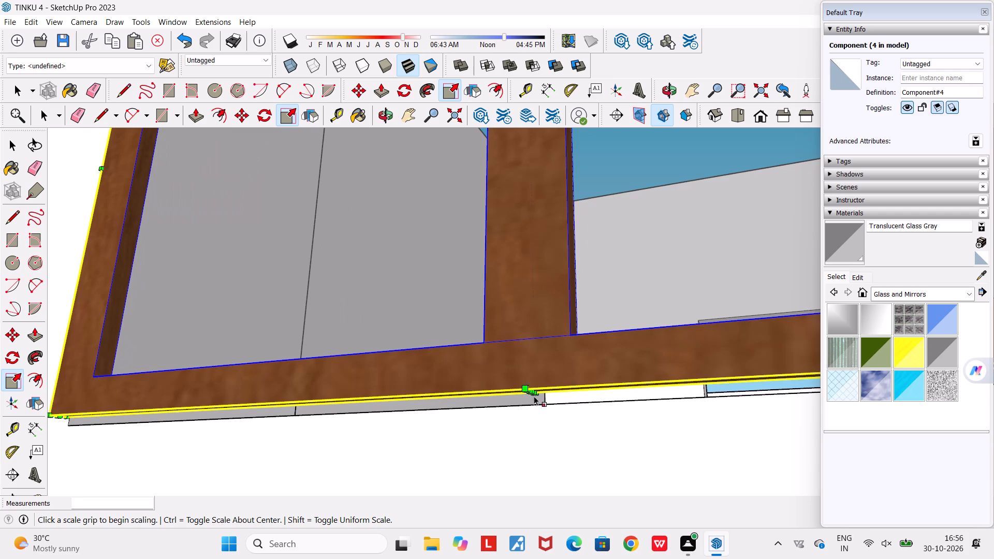
pyautogui.click(530, 394)
pyautogui.click(521, 413)
# Extend the window copy's height slightly upward from its top edge at the top of the middle opening.
pyautogui.scroll(-6, 595, 363)
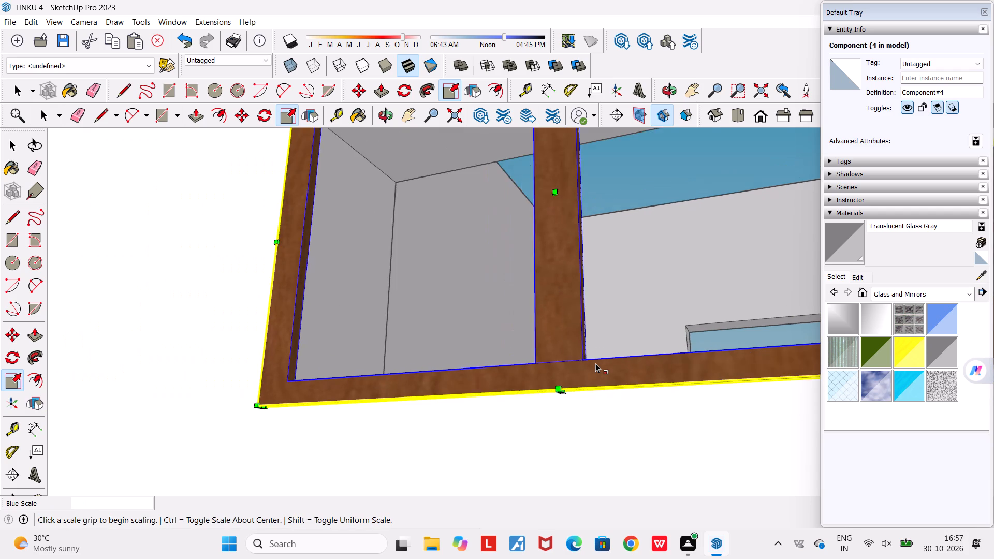
pyautogui.scroll(-7, 595, 363)
pyautogui.moveTo(591, 348); pyautogui.dragTo(704, 496, button='middle')
pyautogui.scroll(3, 639, 271)
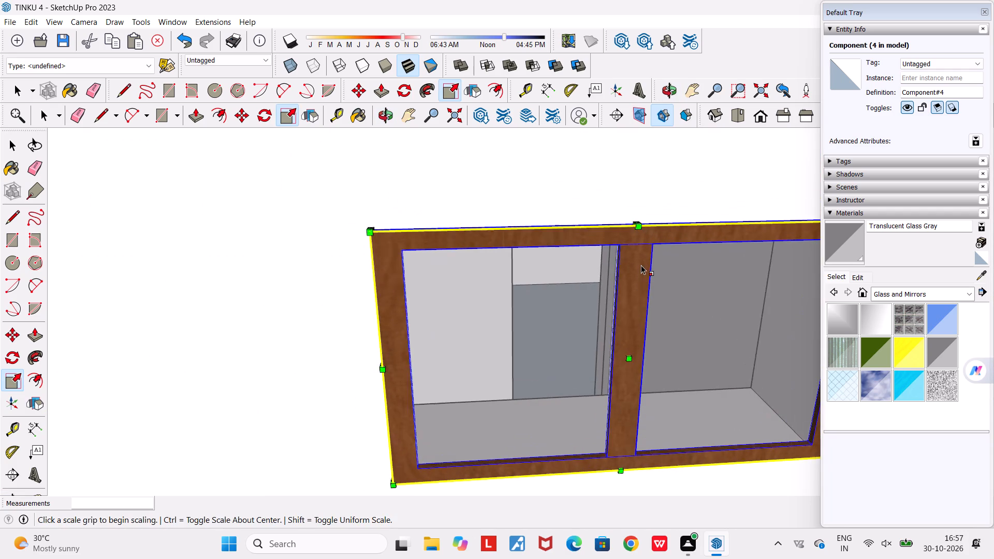
pyautogui.moveTo(640, 266); pyautogui.dragTo(456, 299, button='middle')
pyautogui.scroll(5, 540, 243)
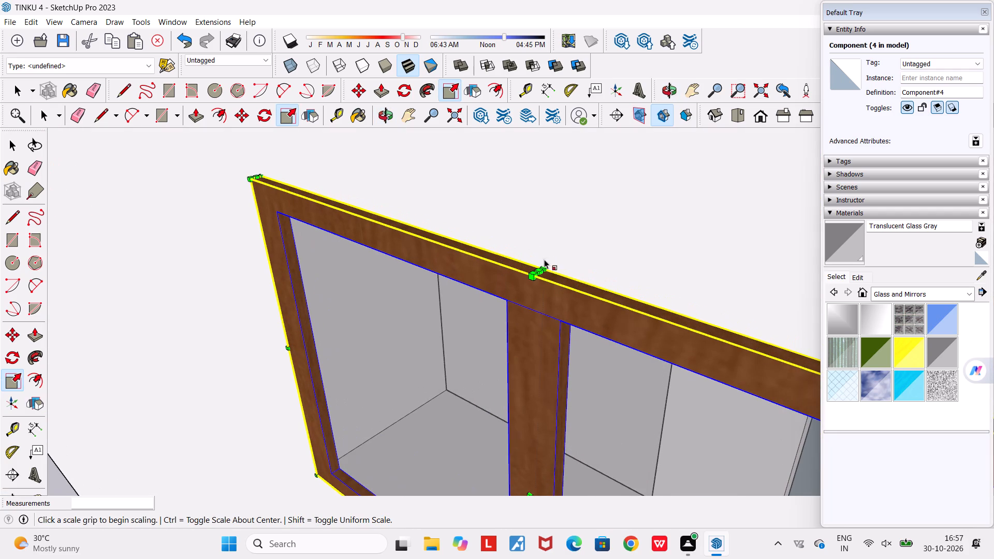
pyautogui.click(541, 270)
pyautogui.click(546, 256)
# Deselect the middle window and examine the fitted windows and the remaining long opening from outside and inside.
pyautogui.scroll(-5, 546, 257)
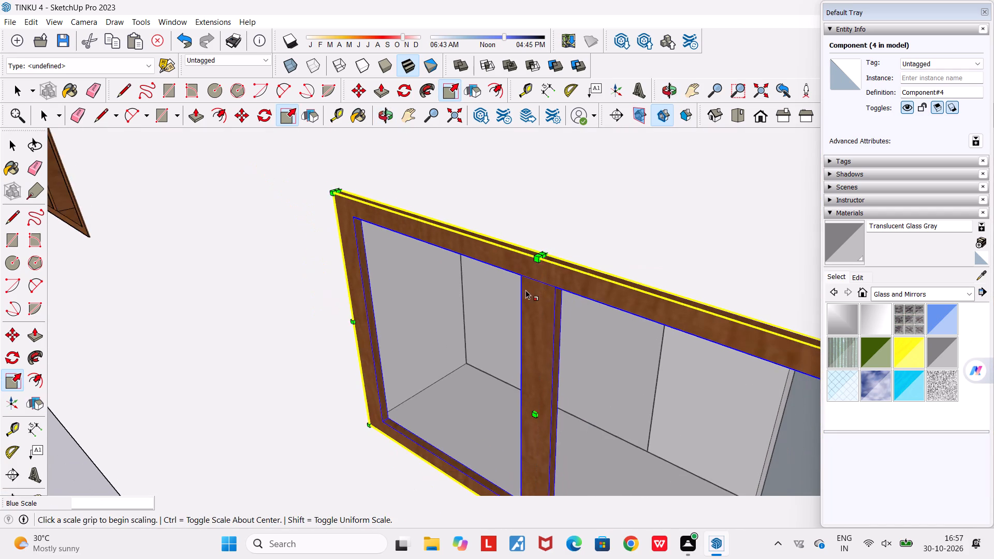
pyautogui.moveTo(525, 290); pyautogui.dragTo(705, 217, button='middle')
pyautogui.scroll(-10, 705, 217)
pyautogui.moveTo(666, 249); pyautogui.dragTo(771, 245, button='middle')
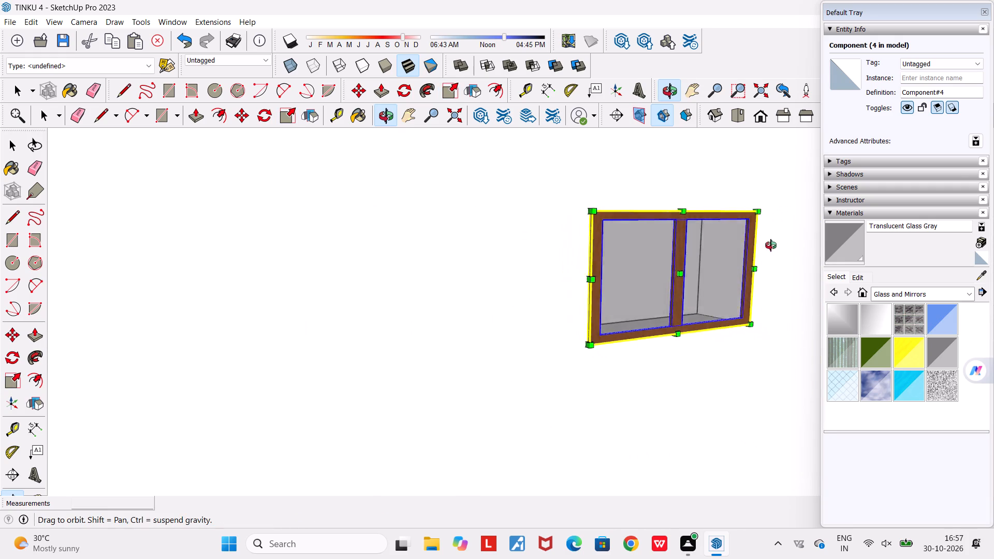
pyautogui.moveTo(771, 245); pyautogui.dragTo(739, 162, button='middle')
pyautogui.scroll(-5, 741, 157)
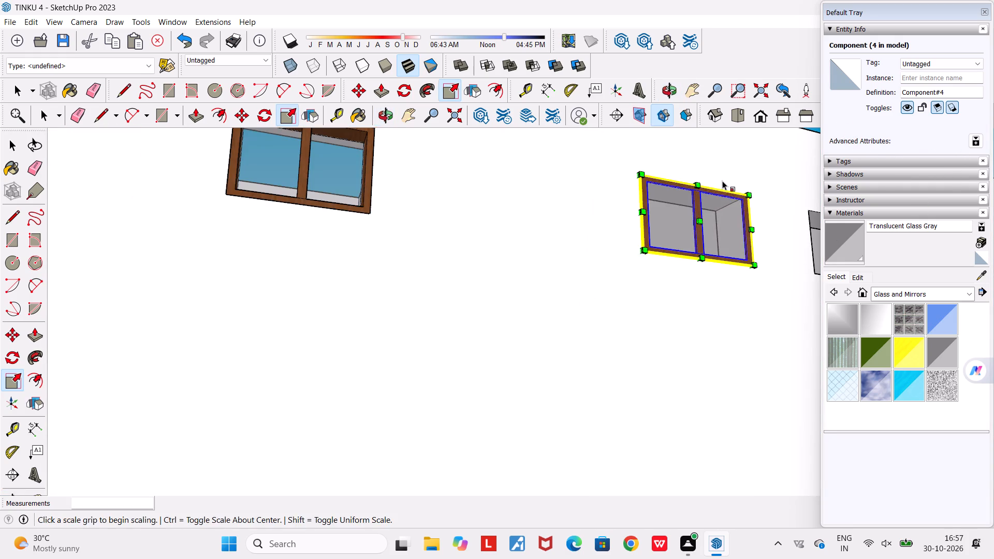
pyautogui.moveTo(722, 181); pyautogui.dragTo(575, 292, button='middle')
pyautogui.click(589, 286)
pyautogui.press('Escape')
pyautogui.press('Escape')
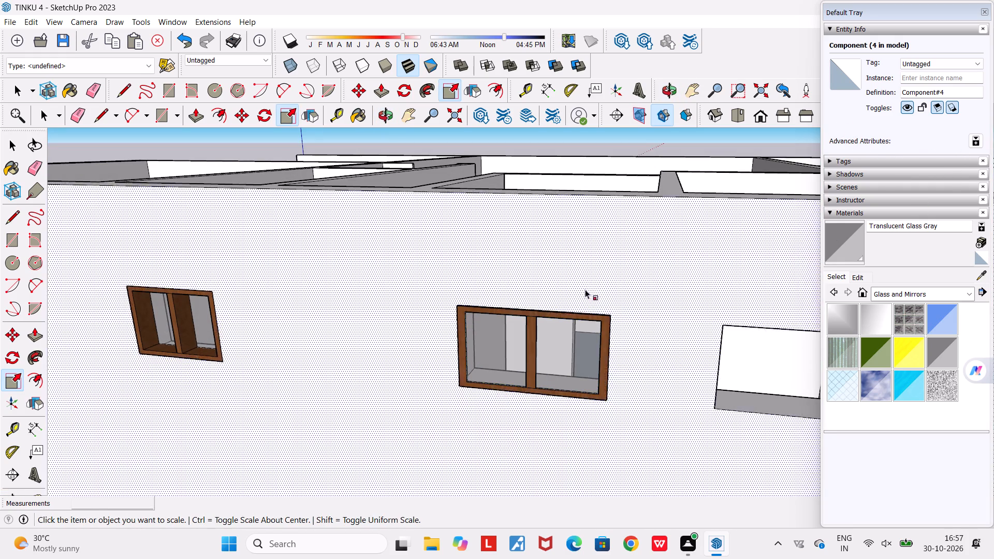
pyautogui.moveTo(596, 325); pyautogui.dragTo(401, 343, button='middle')
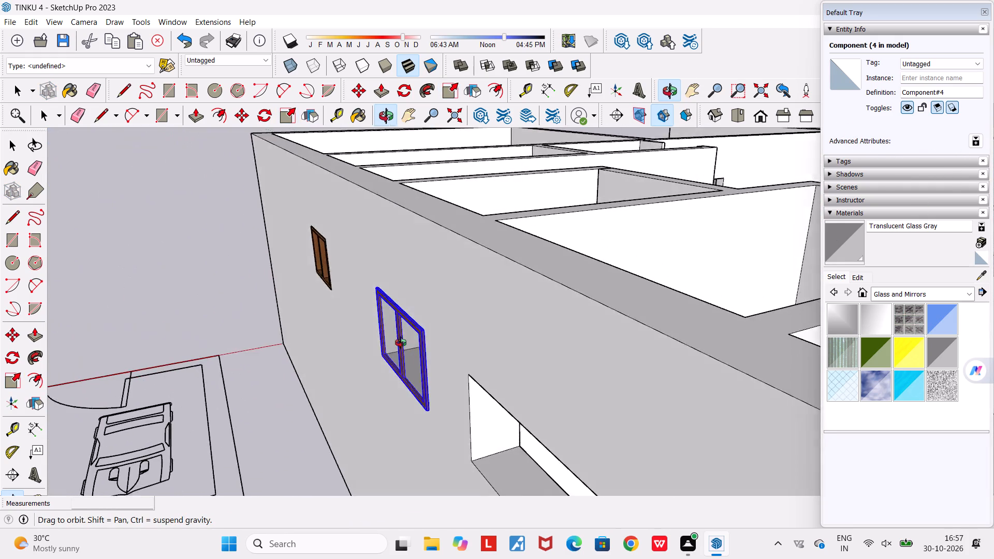
pyautogui.moveTo(401, 343); pyautogui.dragTo(65, 390, button='middle')
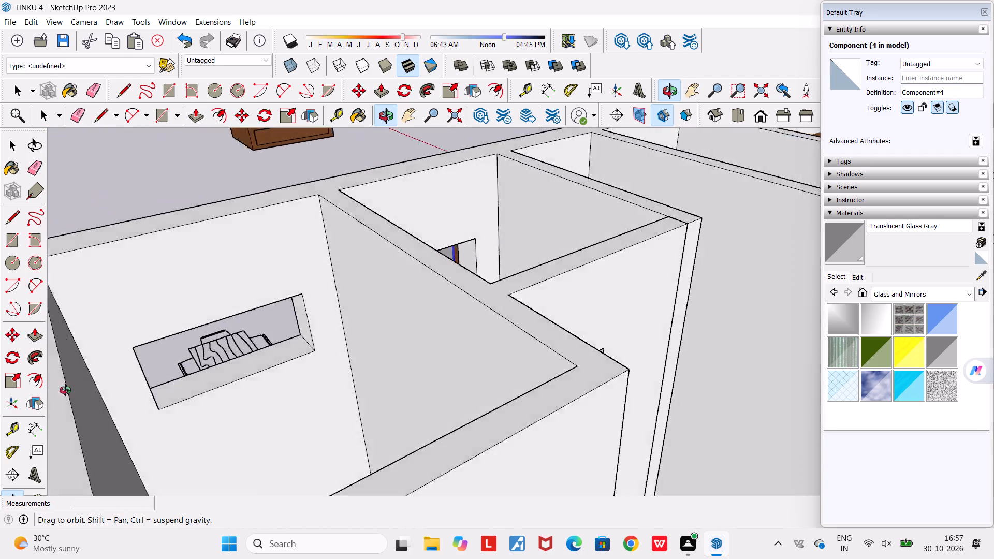
pyautogui.moveTo(65, 390); pyautogui.dragTo(468, 408, button='middle')
pyautogui.scroll(-8, 468, 408)
pyautogui.moveTo(512, 432); pyautogui.dragTo(615, 406, button='middle')
pyautogui.scroll(5, 561, 387)
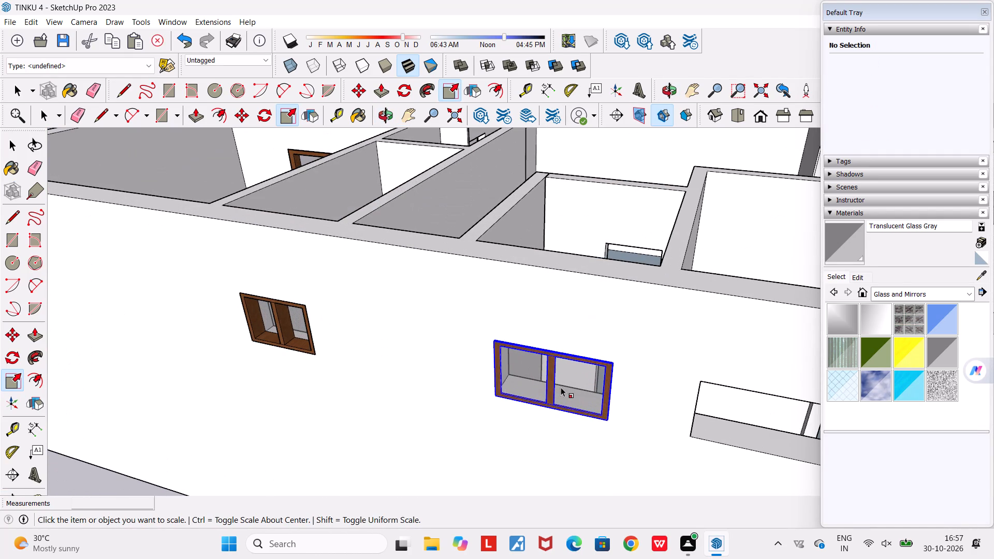
# Copy the fitted middle window and paste it at the long opening's lower corner nearest the middle window.
pyautogui.click(552, 385)
pyautogui.hotkey('ctrl', 'c')
pyautogui.scroll(-6, 552, 385)
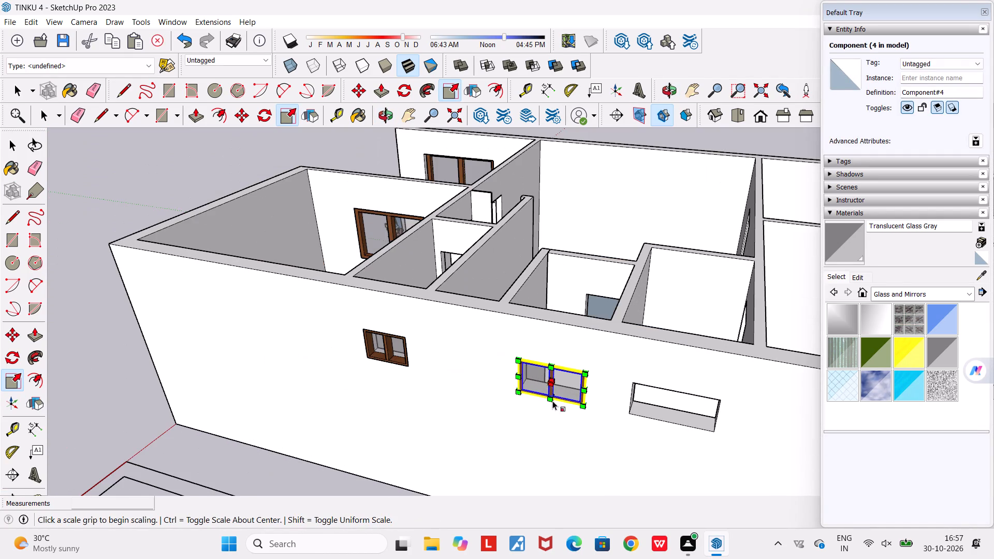
pyautogui.scroll(5, 792, 432)
pyautogui.scroll(3, 748, 418)
pyautogui.hotkey('ctrl', 'v')
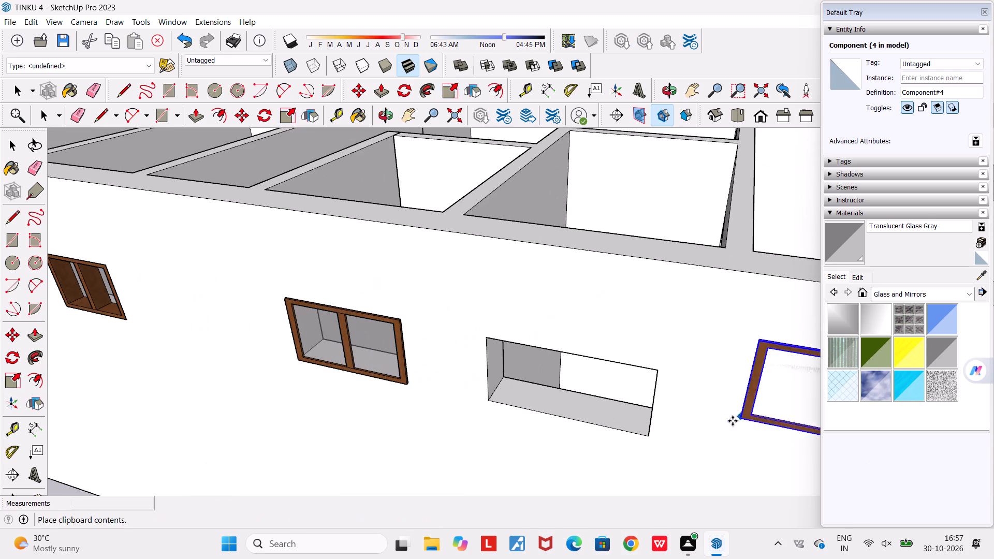
pyautogui.scroll(5, 535, 419)
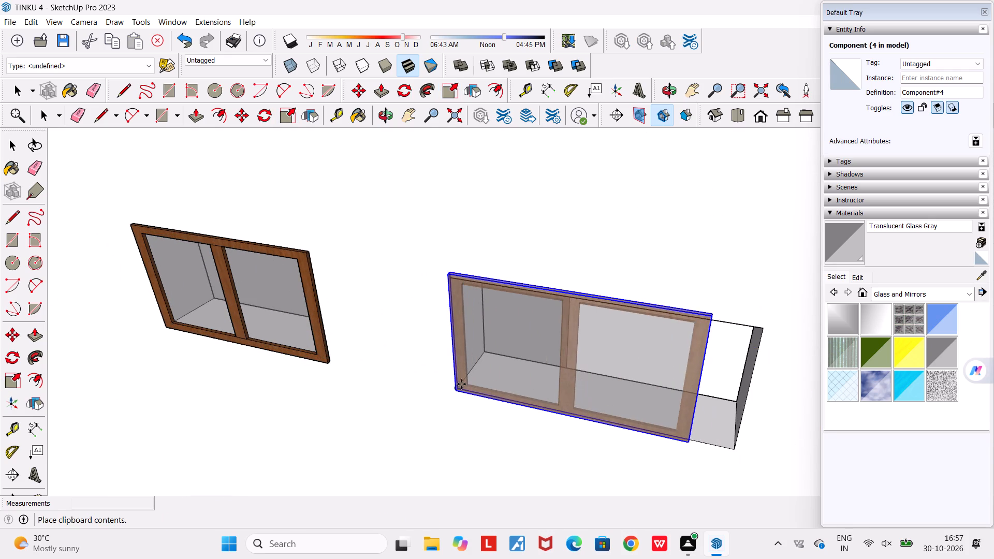
pyautogui.click(459, 384)
# Scale the pasted window's width to about 1.17 from its free side, reaching the far edge of the long opening.
pyautogui.moveTo(527, 388); pyautogui.dragTo(459, 347, button='middle')
pyautogui.scroll(-5, 459, 347)
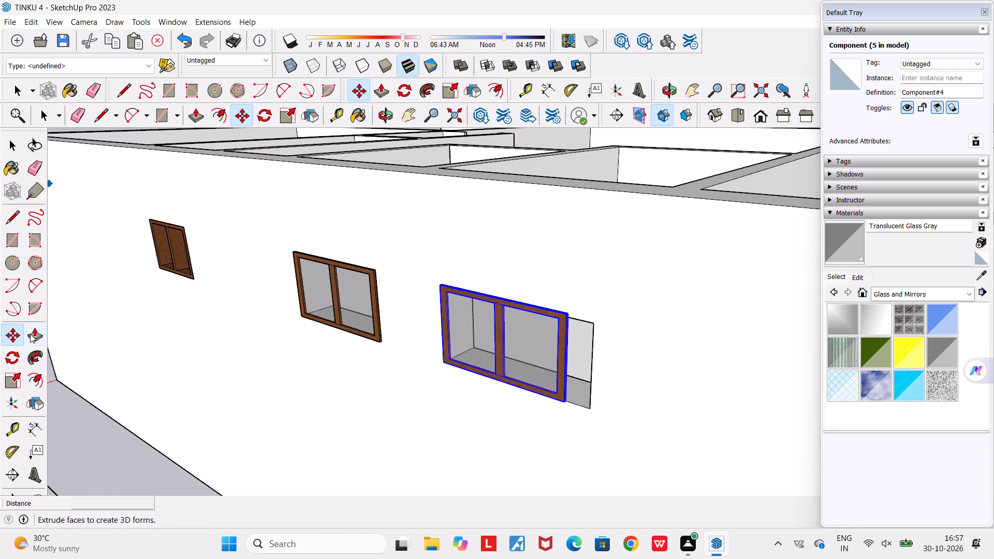
pyautogui.click(19, 374)
pyautogui.scroll(4, 590, 361)
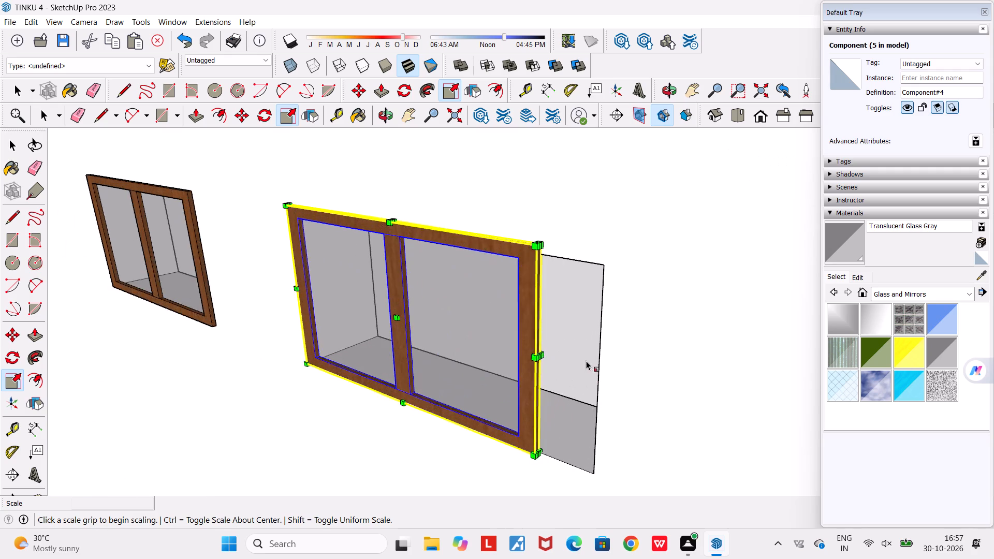
pyautogui.scroll(5, 561, 366)
pyautogui.scroll(-5, 474, 356)
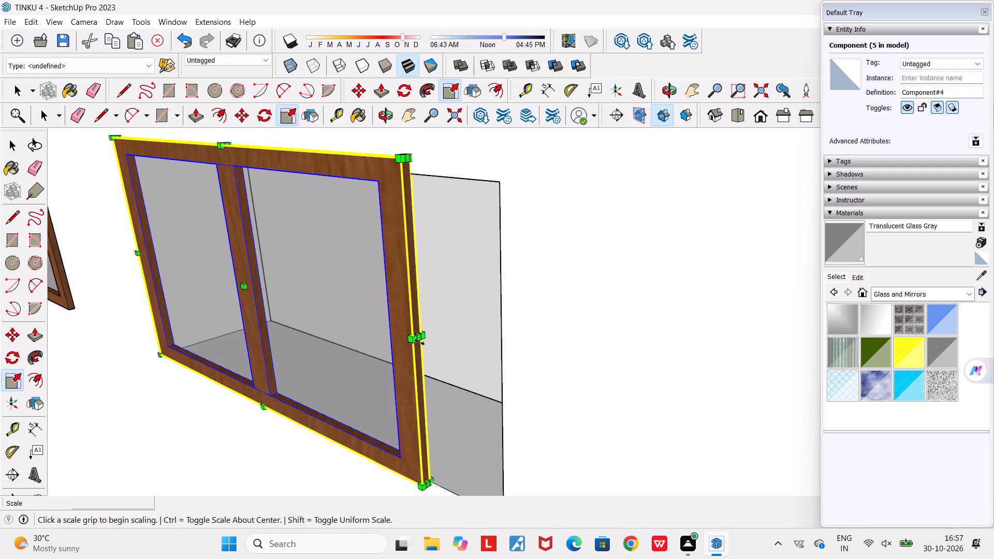
pyautogui.click(419, 339)
pyautogui.click(502, 370)
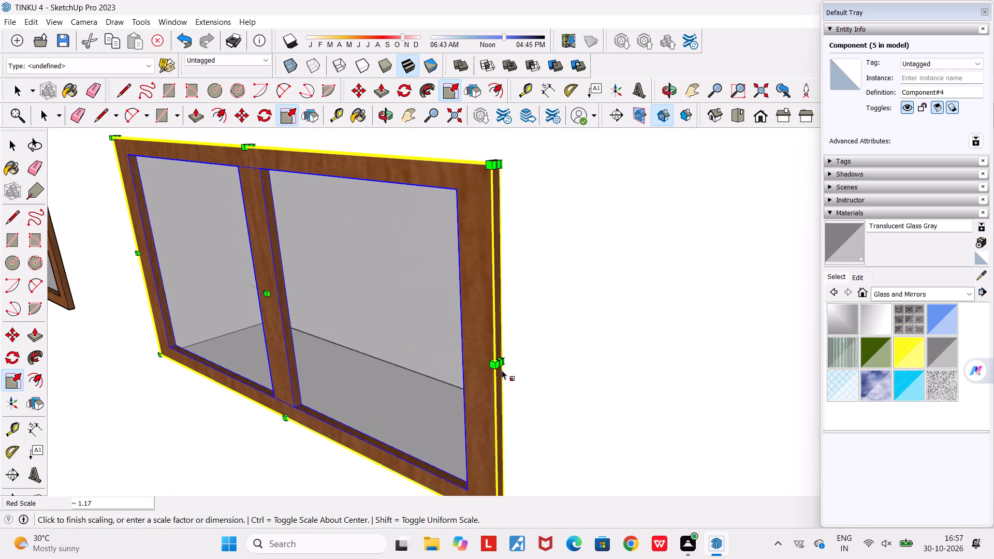
pyautogui.scroll(-4, 499, 371)
pyautogui.moveTo(456, 384); pyautogui.dragTo(579, 332, button='middle')
pyautogui.scroll(-7, 579, 332)
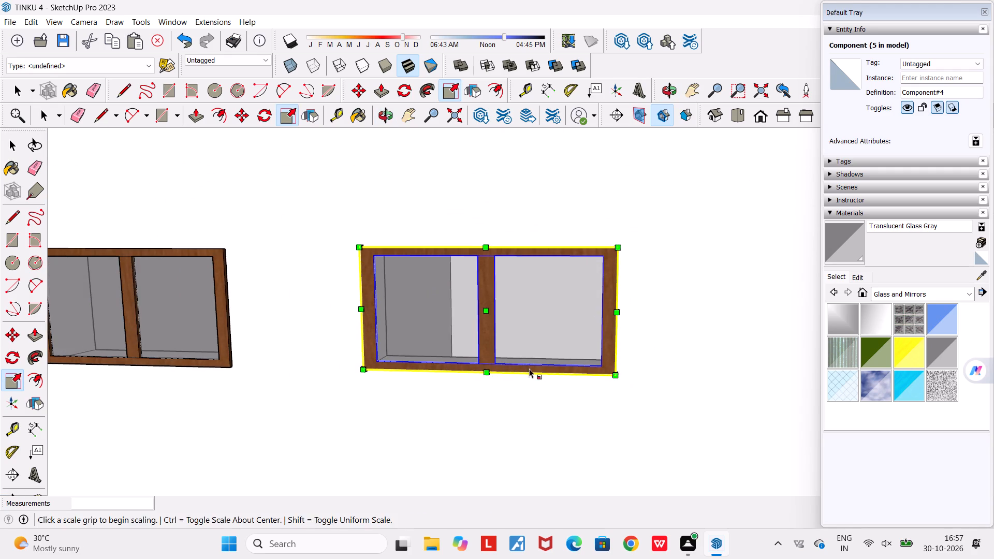
# Deselect the window fitted in the long opening and examine the fitted windows from around and above the house.
pyautogui.moveTo(525, 370); pyautogui.dragTo(608, 379, button='middle')
pyautogui.scroll(-4, 608, 379)
pyautogui.moveTo(608, 384); pyautogui.dragTo(671, 429, button='middle')
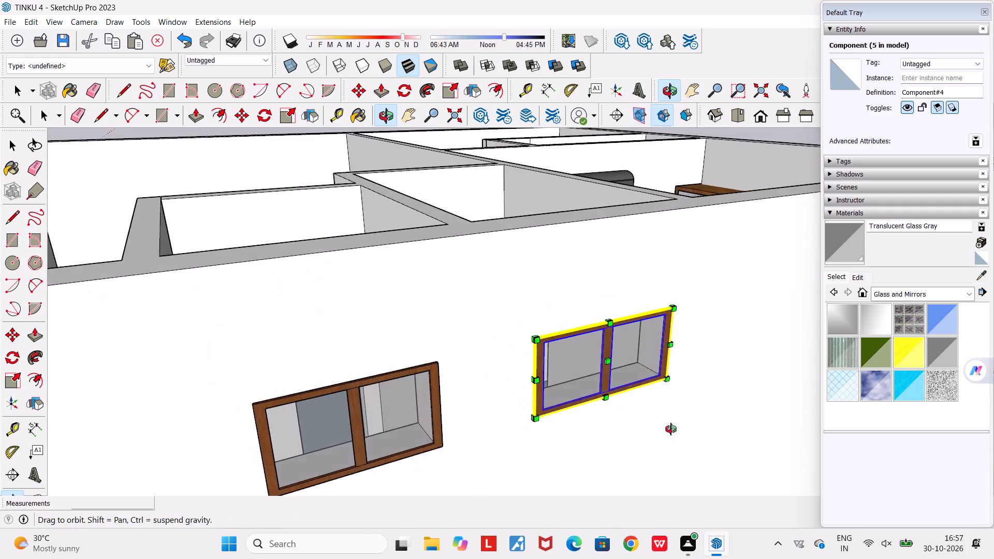
pyautogui.moveTo(671, 429); pyautogui.dragTo(509, 300, button='middle')
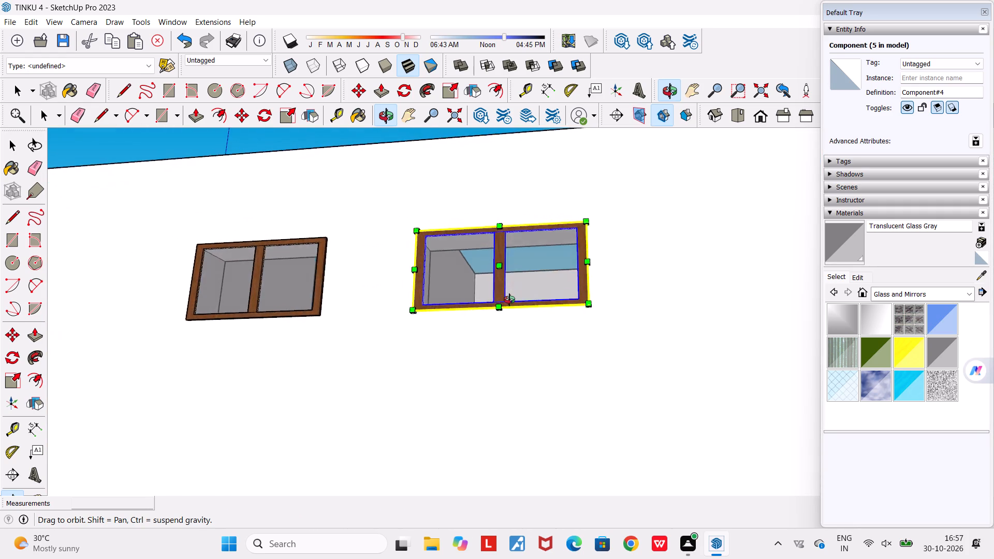
pyautogui.moveTo(509, 300); pyautogui.dragTo(480, 331, button='middle')
pyautogui.scroll(-9, 480, 331)
pyautogui.moveTo(545, 359); pyautogui.dragTo(398, 409, button='middle')
pyautogui.scroll(-5, 398, 409)
pyautogui.moveTo(487, 400); pyautogui.dragTo(345, 434, button='middle')
pyautogui.scroll(-7, 408, 417)
pyautogui.moveTo(430, 446); pyautogui.dragTo(104, 543, button='middle')
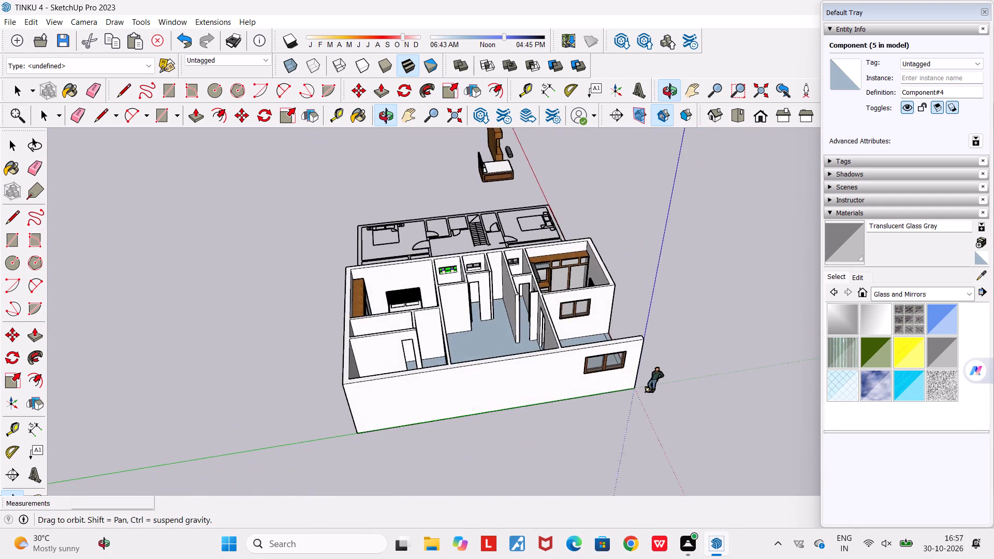
pyautogui.moveTo(104, 543); pyautogui.dragTo(622, 426, button='middle')
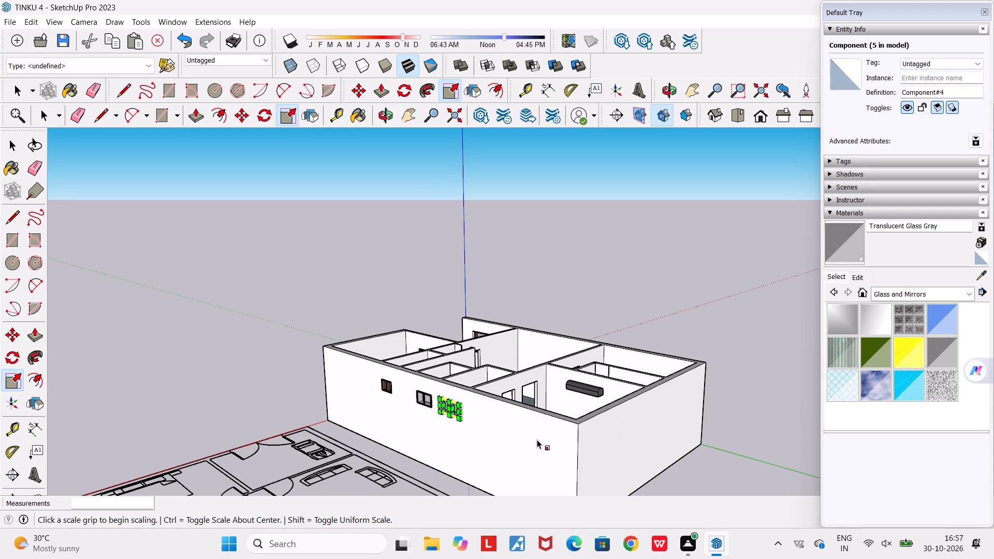
pyautogui.press('space')
pyautogui.scroll(4, 504, 437)
pyautogui.press('Escape')
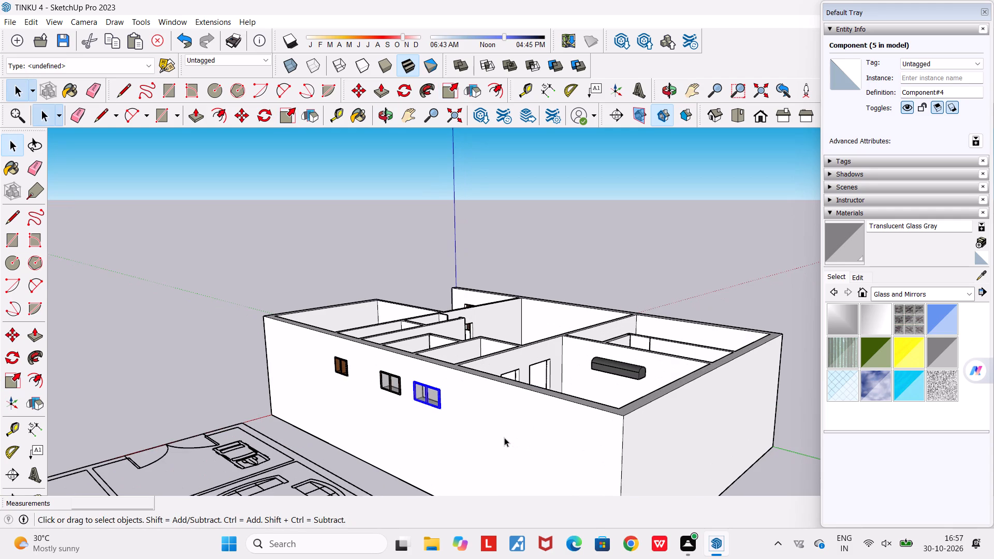
pyautogui.scroll(3, 504, 437)
pyautogui.moveTo(504, 437); pyautogui.dragTo(578, 435, button='middle')
pyautogui.click(548, 424)
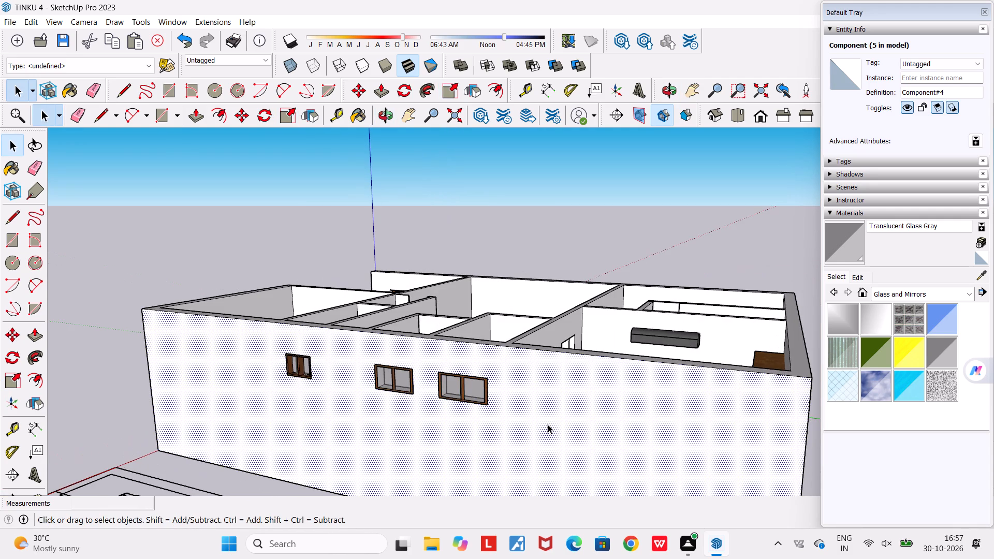
pyautogui.press('Escape')
pyautogui.scroll(-5, 548, 424)
pyautogui.click(697, 272)
# Examine the outer wall with the three windows, its blank end section and the rooms behind it.
pyautogui.moveTo(652, 396); pyautogui.dragTo(724, 409, button='middle')
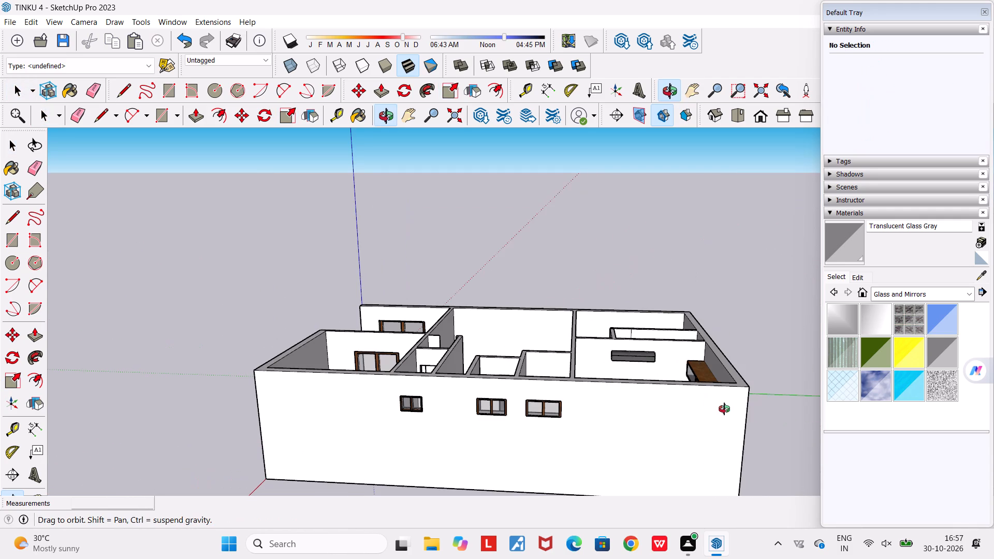
pyautogui.moveTo(724, 409); pyautogui.dragTo(726, 409, button='middle')
pyautogui.scroll(-3, 726, 409)
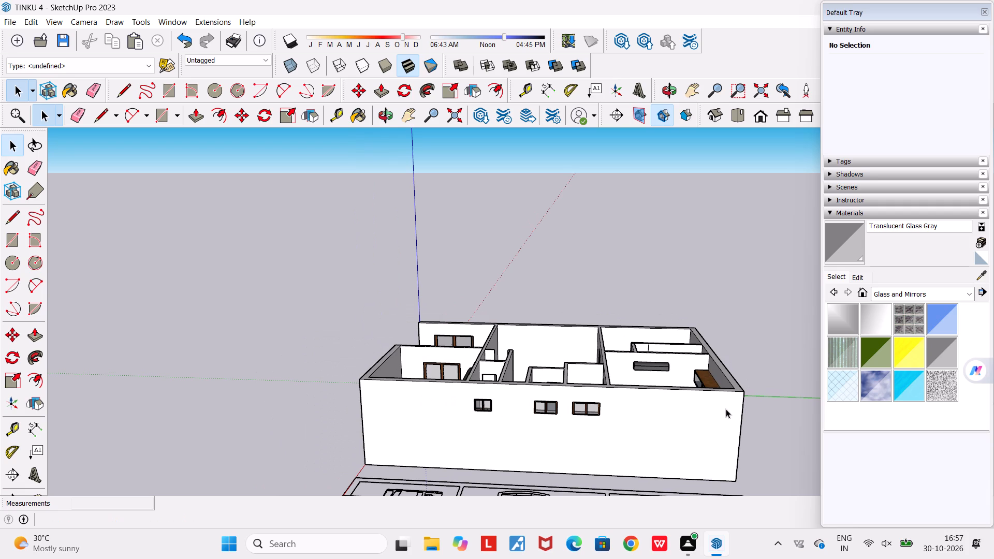
pyautogui.scroll(4, 683, 432)
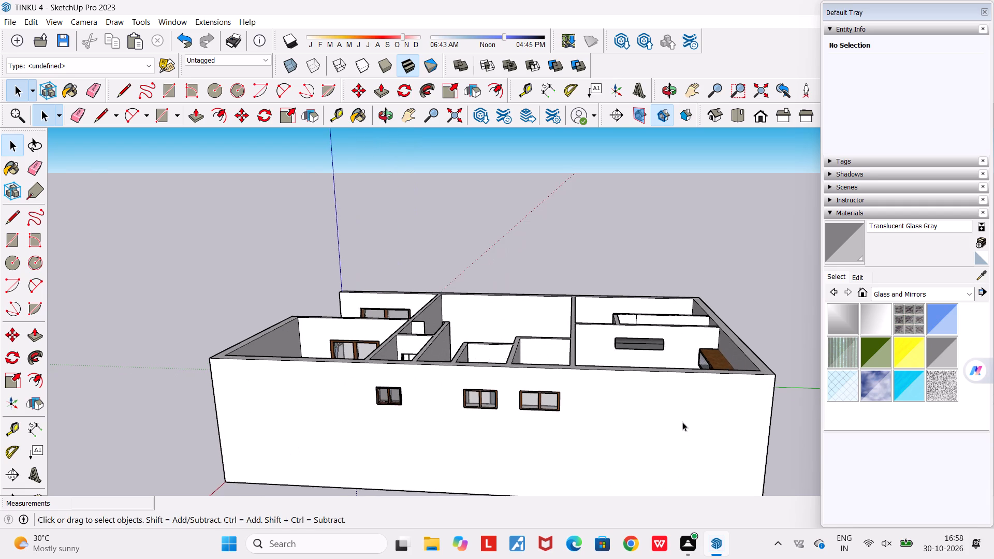
pyautogui.scroll(3, 682, 422)
pyautogui.moveTo(664, 423); pyautogui.dragTo(543, 386, button='middle')
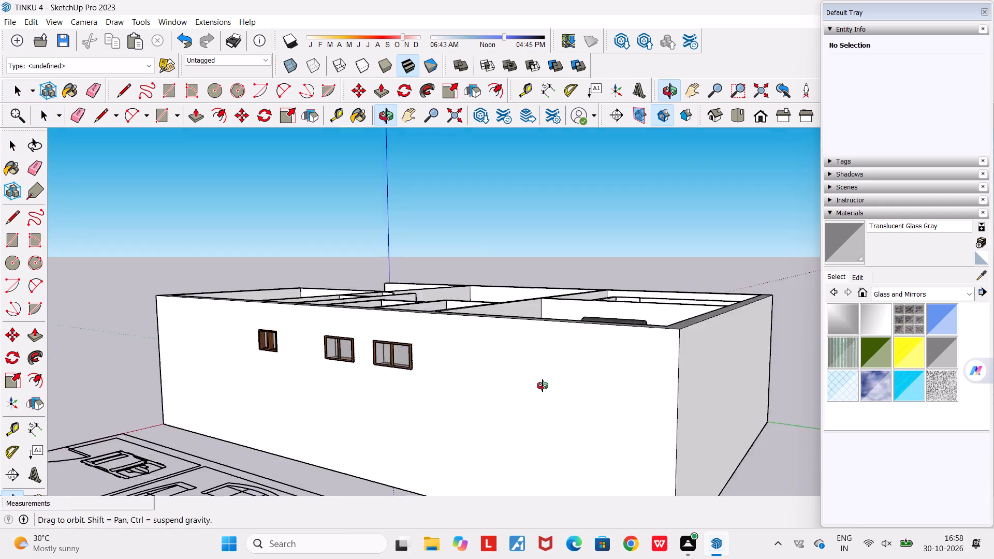
pyautogui.moveTo(543, 386); pyautogui.dragTo(533, 383, button='middle')
pyautogui.scroll(-5, 533, 383)
pyautogui.moveTo(543, 393); pyautogui.dragTo(634, 450, button='middle')
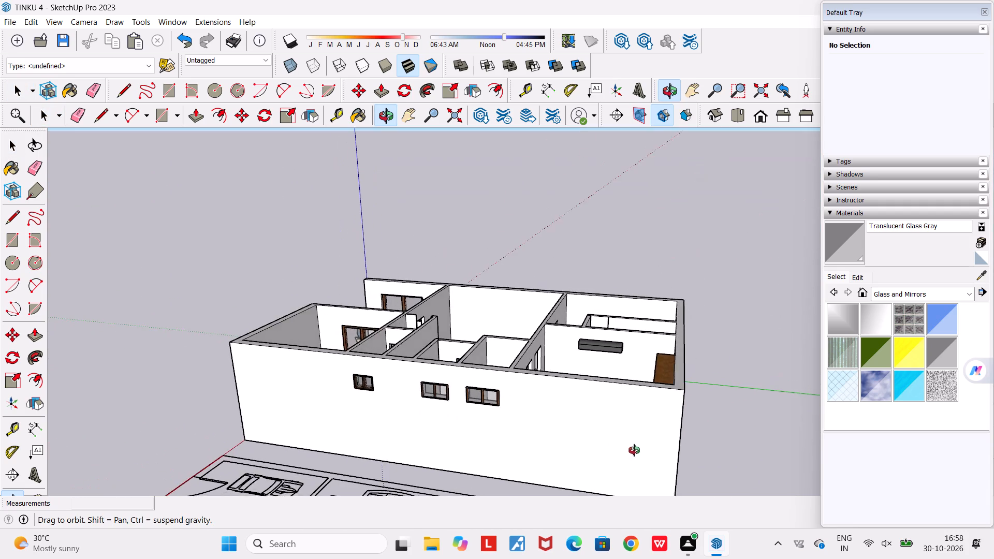
pyautogui.moveTo(634, 450); pyautogui.dragTo(674, 434, button='middle')
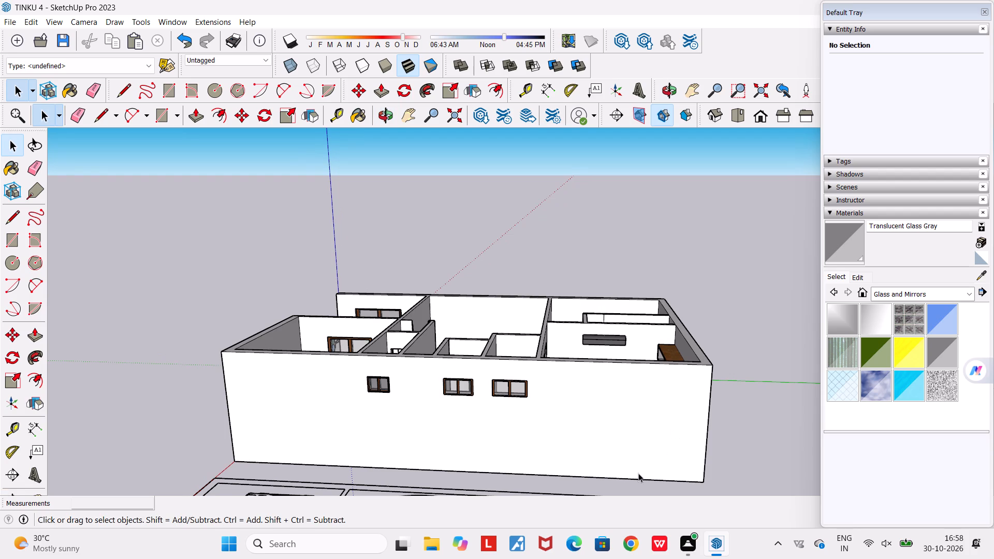
pyautogui.write('L')
pyautogui.press('space')
pyautogui.press('Return')
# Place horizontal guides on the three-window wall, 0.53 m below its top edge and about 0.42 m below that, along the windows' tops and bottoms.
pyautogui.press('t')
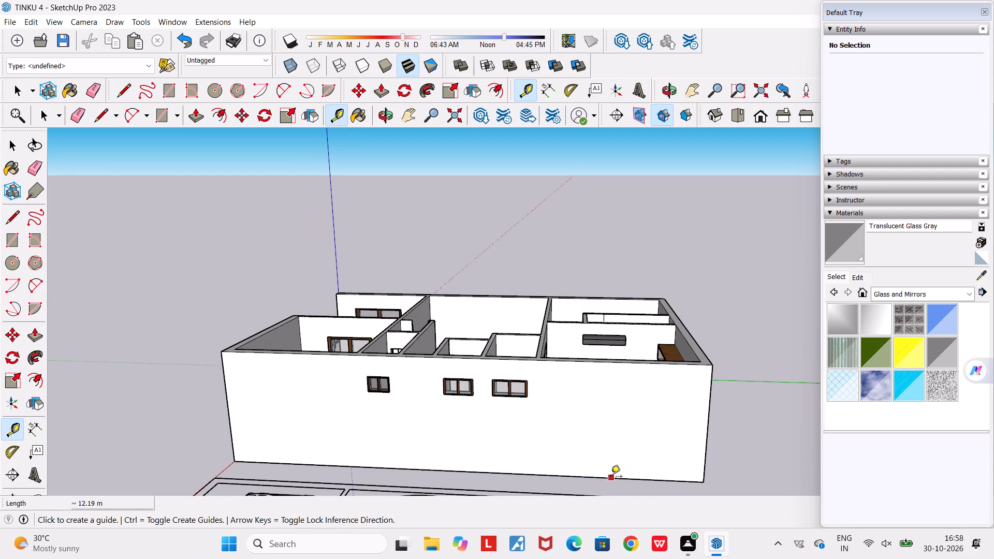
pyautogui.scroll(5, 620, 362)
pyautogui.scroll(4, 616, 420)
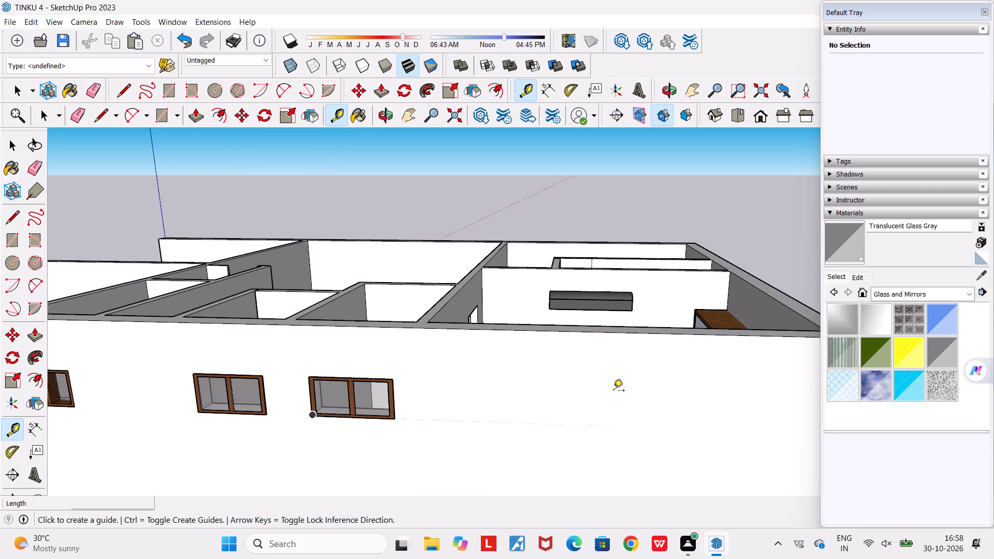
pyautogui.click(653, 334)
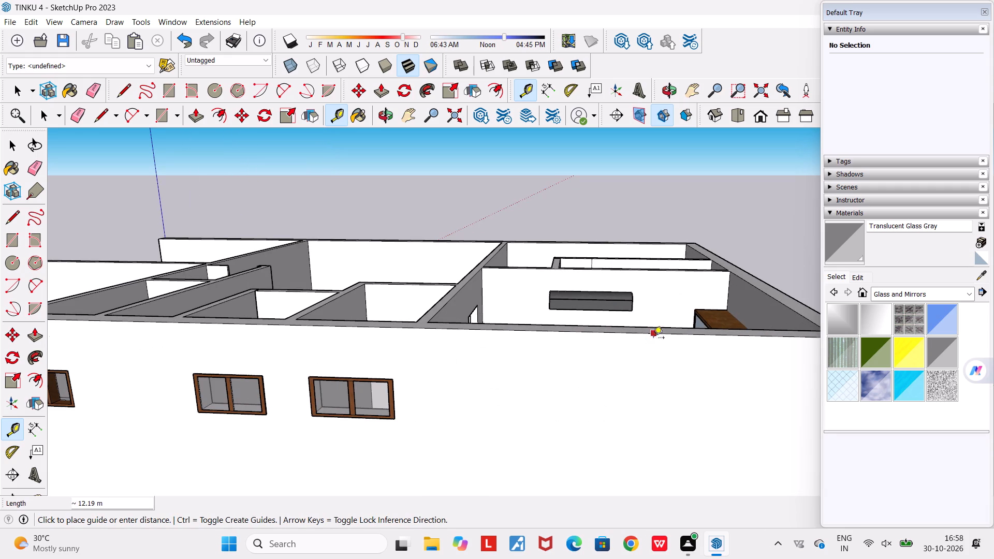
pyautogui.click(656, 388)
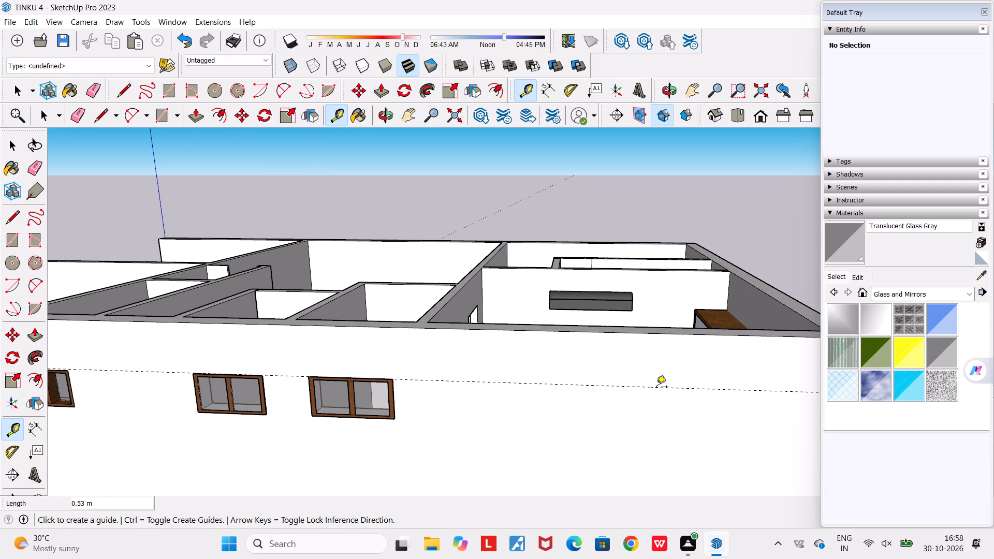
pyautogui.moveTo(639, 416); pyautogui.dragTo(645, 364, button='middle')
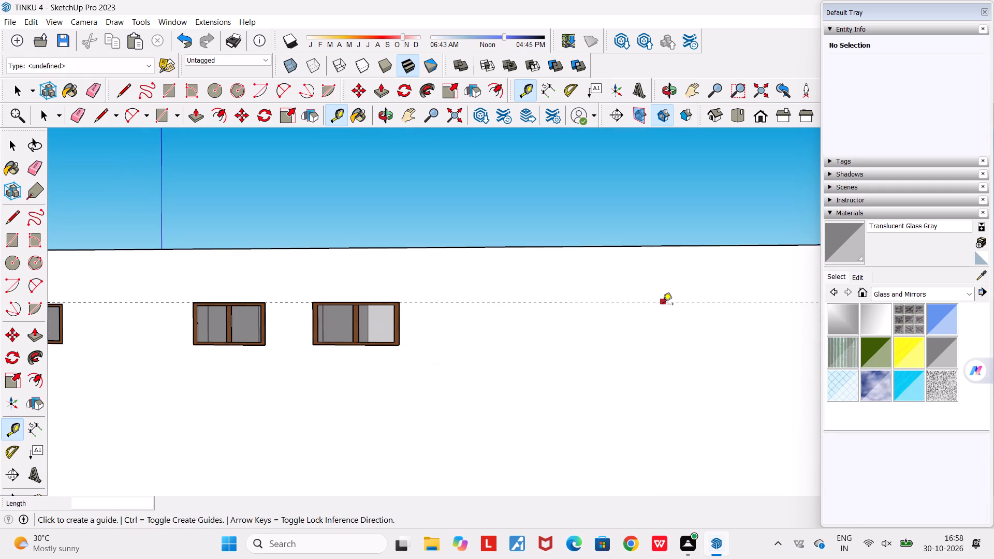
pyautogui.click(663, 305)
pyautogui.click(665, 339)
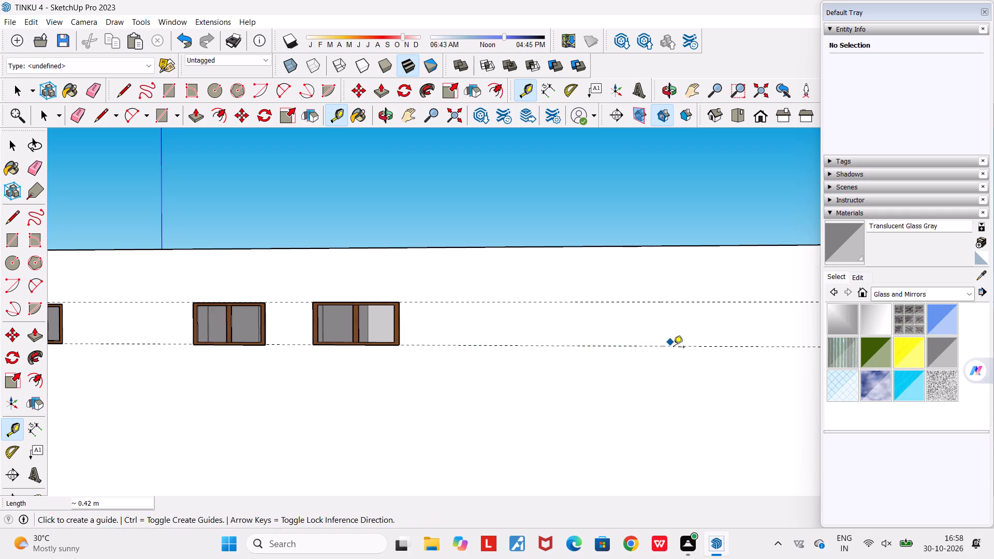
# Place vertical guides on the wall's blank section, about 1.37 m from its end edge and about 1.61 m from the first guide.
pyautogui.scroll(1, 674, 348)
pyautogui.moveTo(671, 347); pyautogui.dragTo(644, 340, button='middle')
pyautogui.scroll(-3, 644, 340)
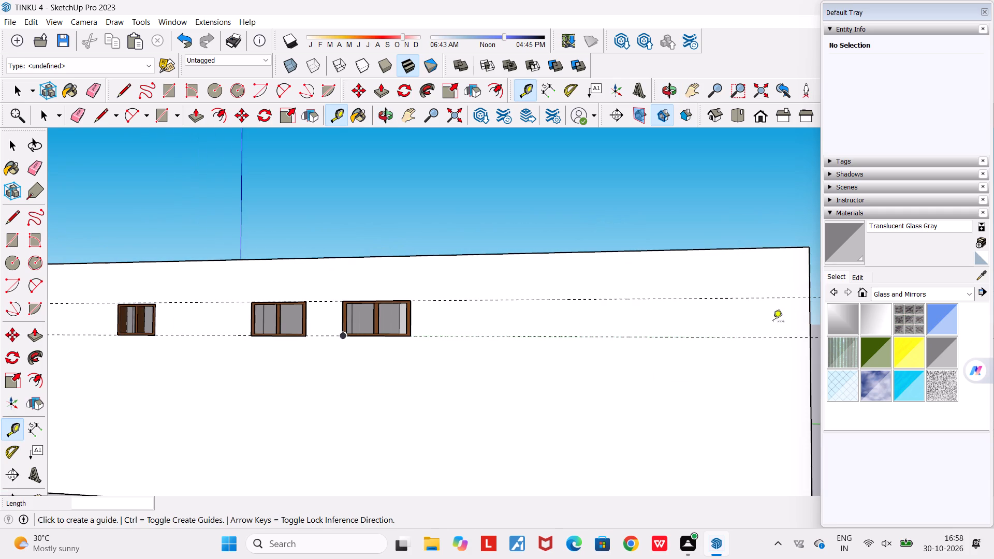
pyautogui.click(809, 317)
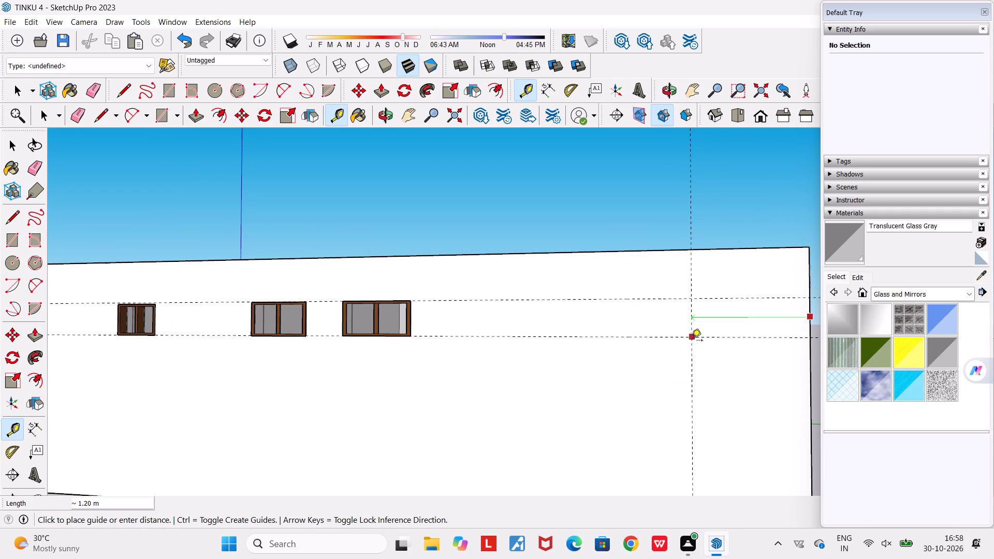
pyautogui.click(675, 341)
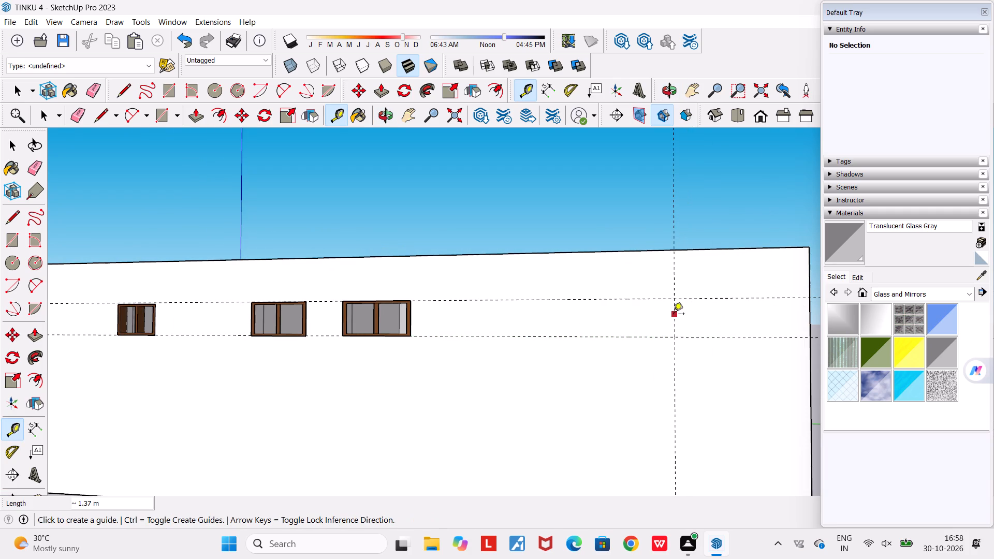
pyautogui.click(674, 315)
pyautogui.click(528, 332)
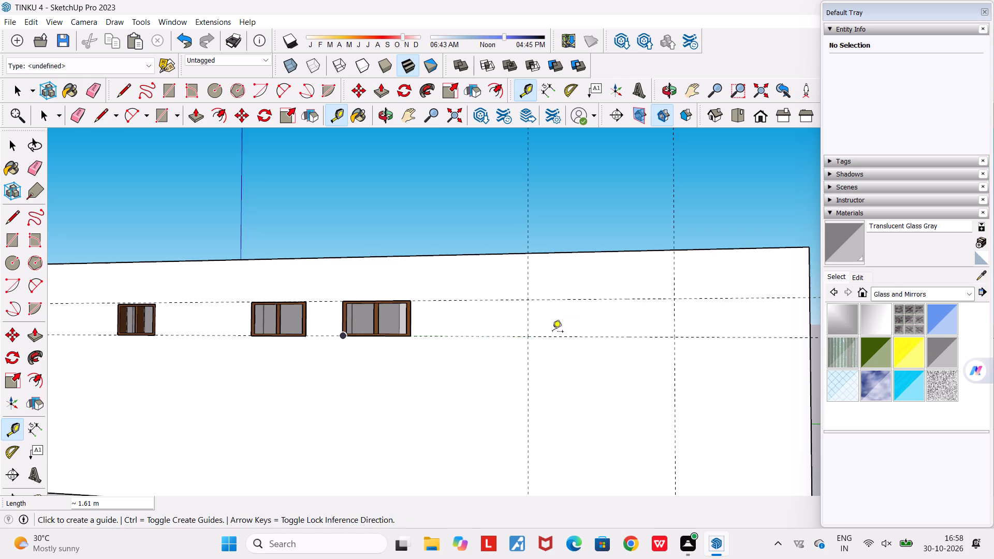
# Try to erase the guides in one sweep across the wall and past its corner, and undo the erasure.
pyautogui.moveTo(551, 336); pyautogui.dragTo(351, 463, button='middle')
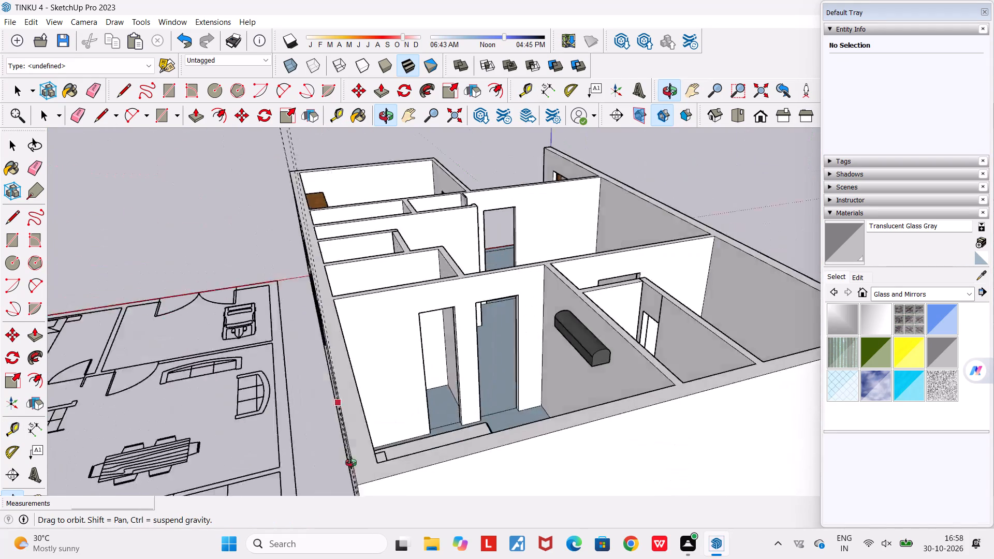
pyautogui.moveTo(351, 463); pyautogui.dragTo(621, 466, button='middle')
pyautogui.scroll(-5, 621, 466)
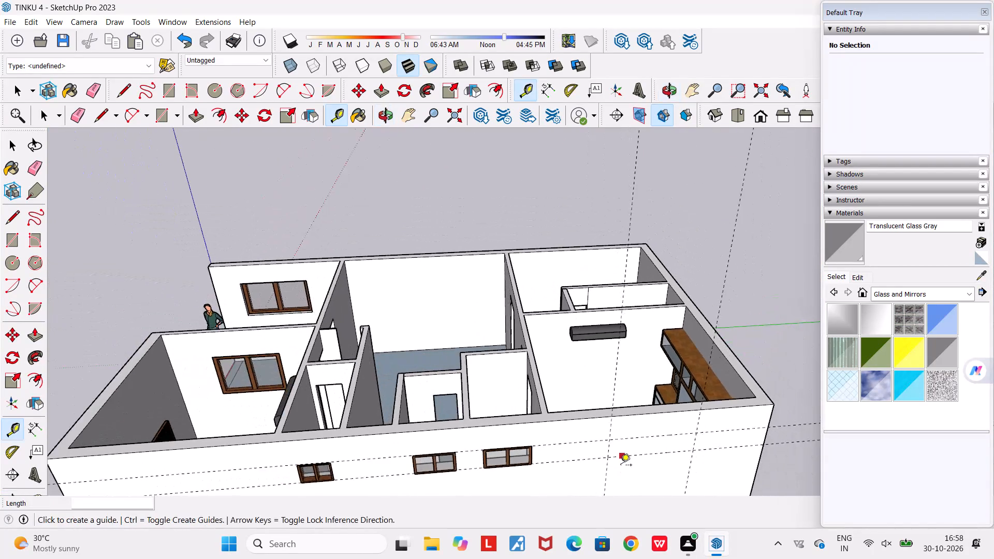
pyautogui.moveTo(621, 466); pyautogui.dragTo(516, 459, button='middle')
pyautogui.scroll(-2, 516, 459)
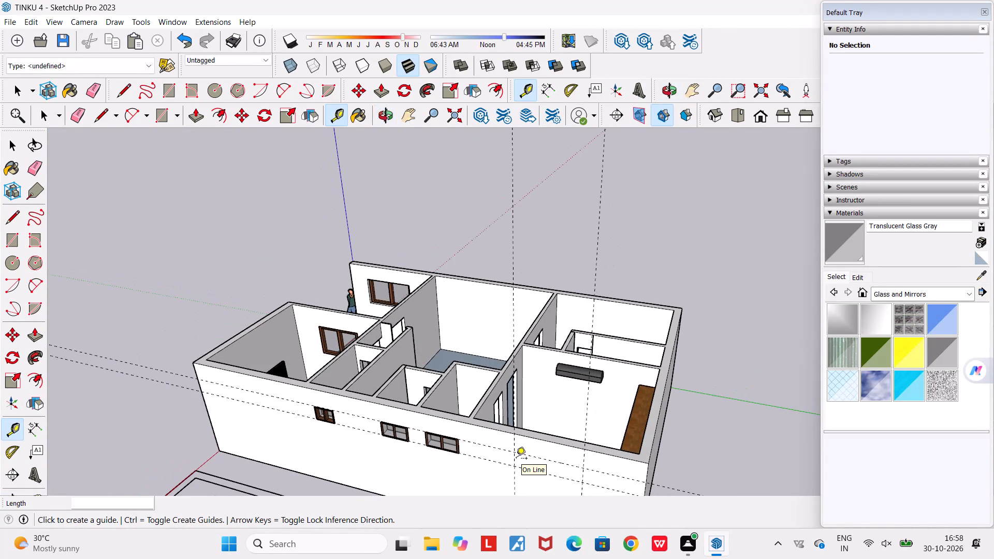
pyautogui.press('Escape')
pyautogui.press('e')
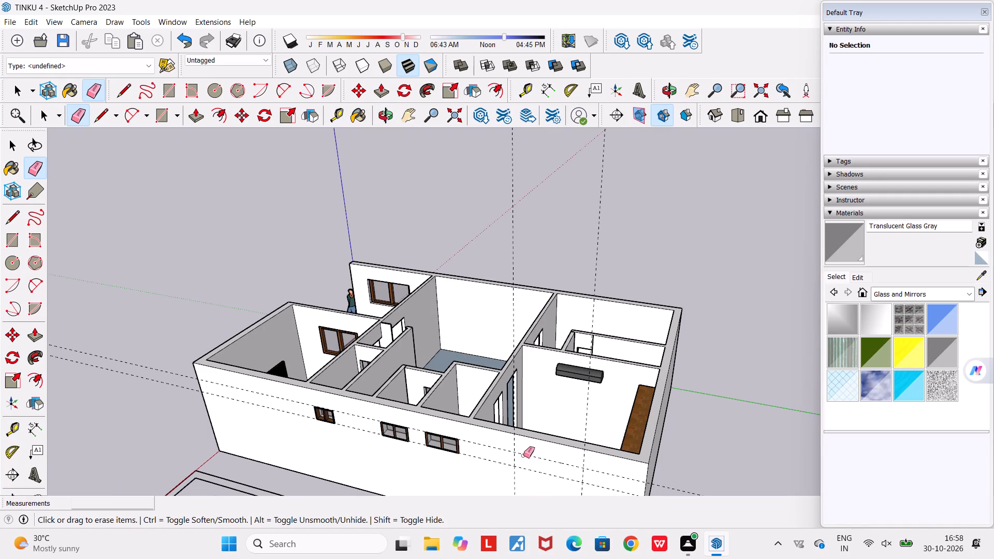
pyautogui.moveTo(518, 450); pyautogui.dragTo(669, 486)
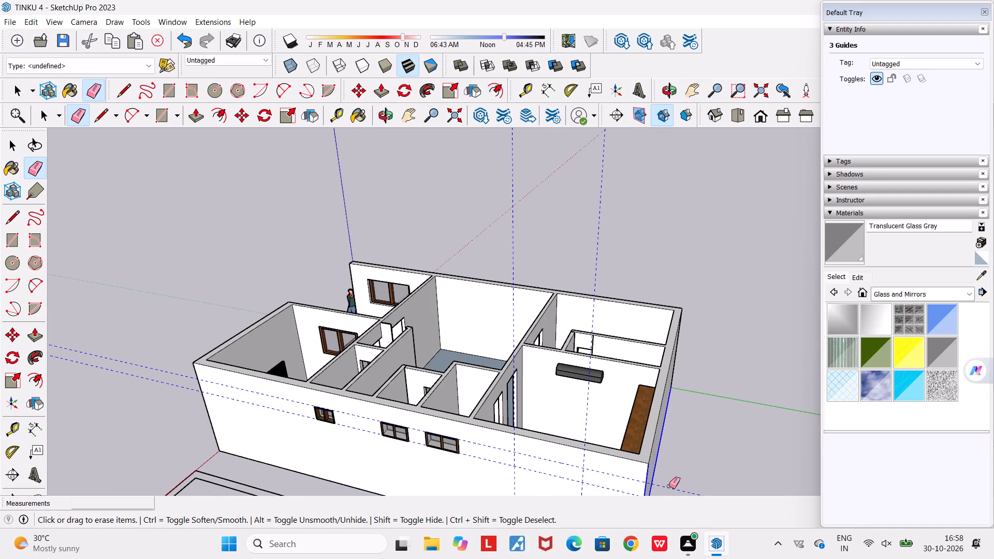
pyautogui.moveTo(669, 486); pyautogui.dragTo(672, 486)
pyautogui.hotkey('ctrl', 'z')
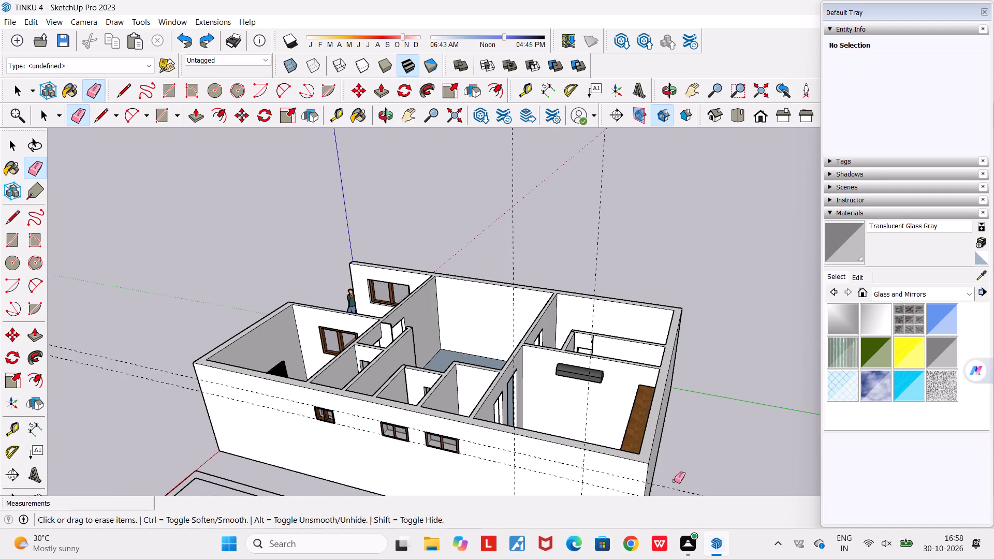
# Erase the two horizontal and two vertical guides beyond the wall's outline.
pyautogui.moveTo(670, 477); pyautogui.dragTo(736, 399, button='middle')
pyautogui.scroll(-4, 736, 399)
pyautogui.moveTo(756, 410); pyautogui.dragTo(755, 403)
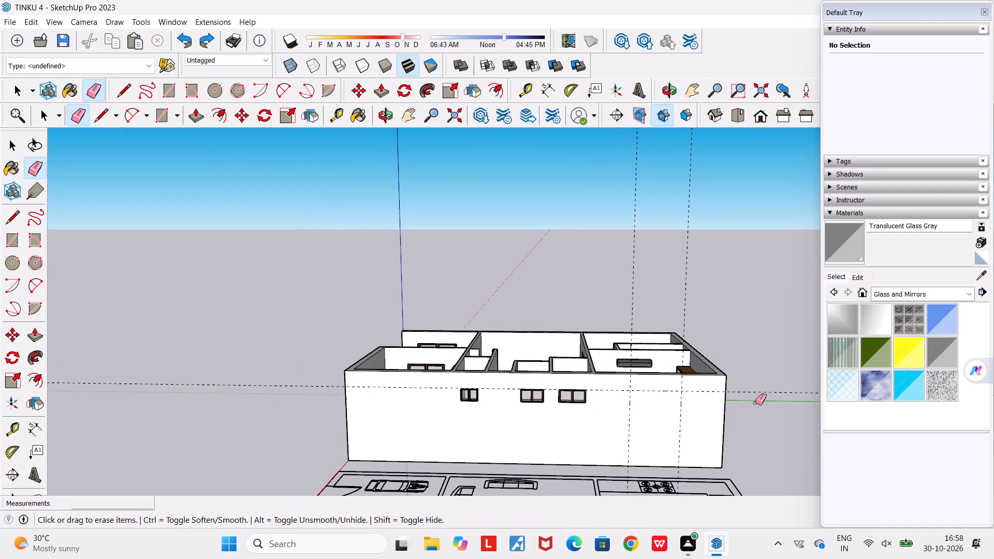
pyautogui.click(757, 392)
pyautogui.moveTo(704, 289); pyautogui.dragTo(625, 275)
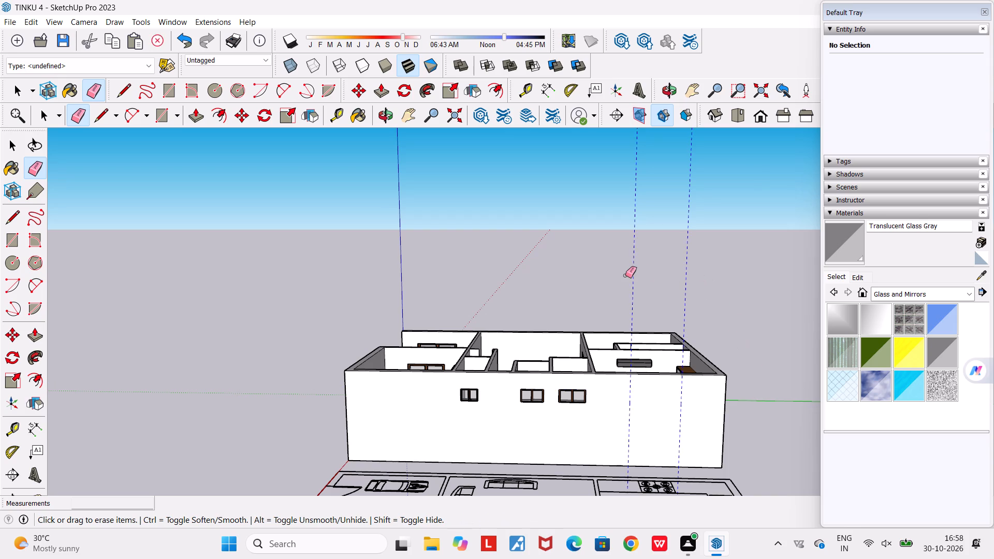
# Place horizontal guides on the blank end wall, 0.50 m below its top edge and 0.75 m below that first guide.
pyautogui.moveTo(650, 288); pyautogui.dragTo(227, 396, button='middle')
pyautogui.scroll(-8, 227, 396)
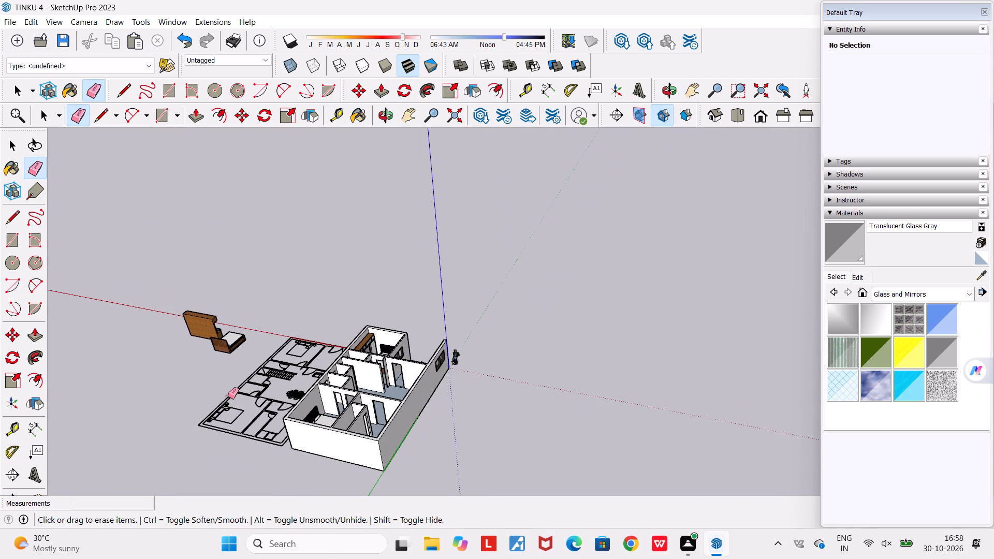
pyautogui.scroll(7, 305, 469)
pyautogui.moveTo(334, 472); pyautogui.dragTo(483, 434, button='middle')
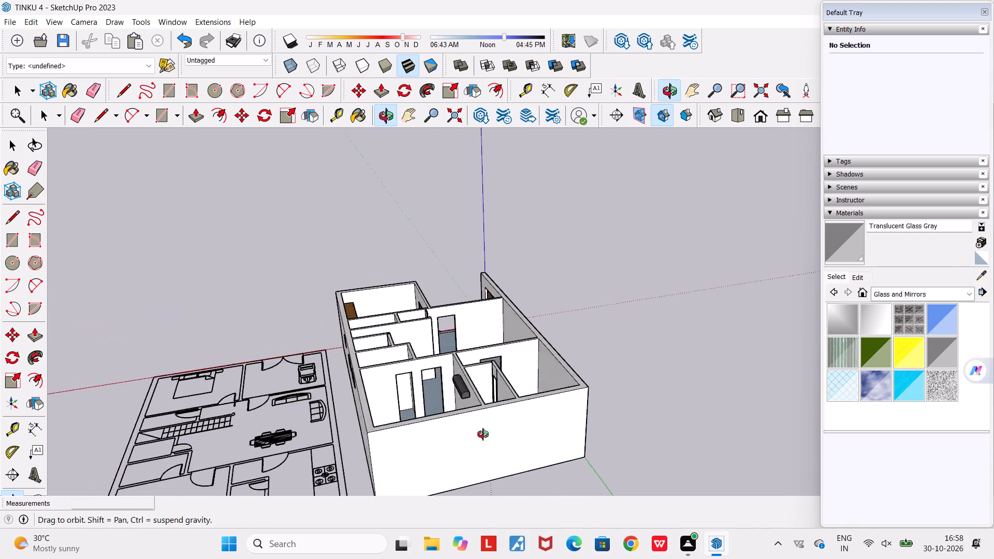
pyautogui.moveTo(483, 434); pyautogui.dragTo(433, 423, button='middle')
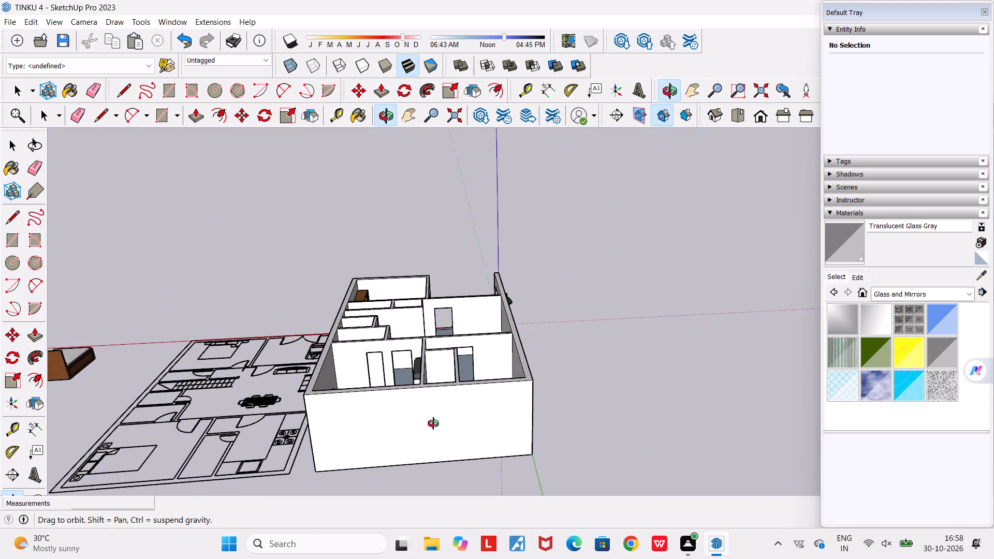
pyautogui.moveTo(433, 423); pyautogui.dragTo(432, 433, button='middle')
pyautogui.scroll(3, 456, 431)
pyautogui.press('space')
pyautogui.scroll(2, 416, 404)
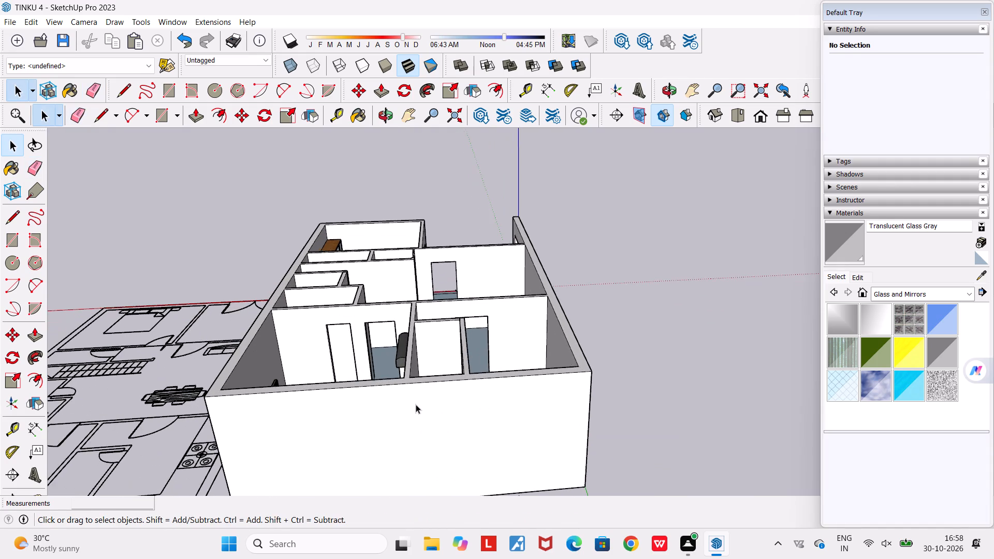
pyautogui.moveTo(416, 404); pyautogui.dragTo(398, 402, button='middle')
pyautogui.scroll(-4, 398, 402)
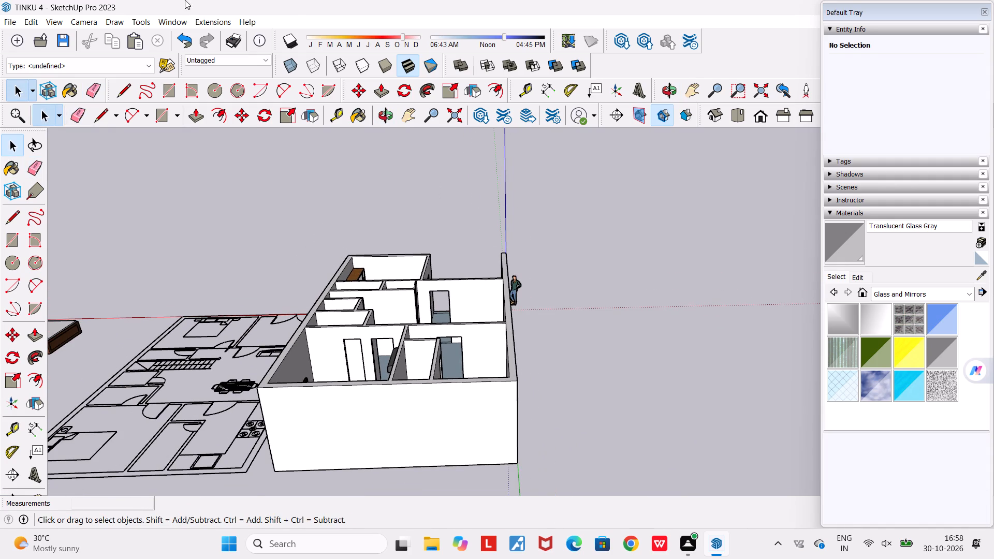
pyautogui.click(416, 108)
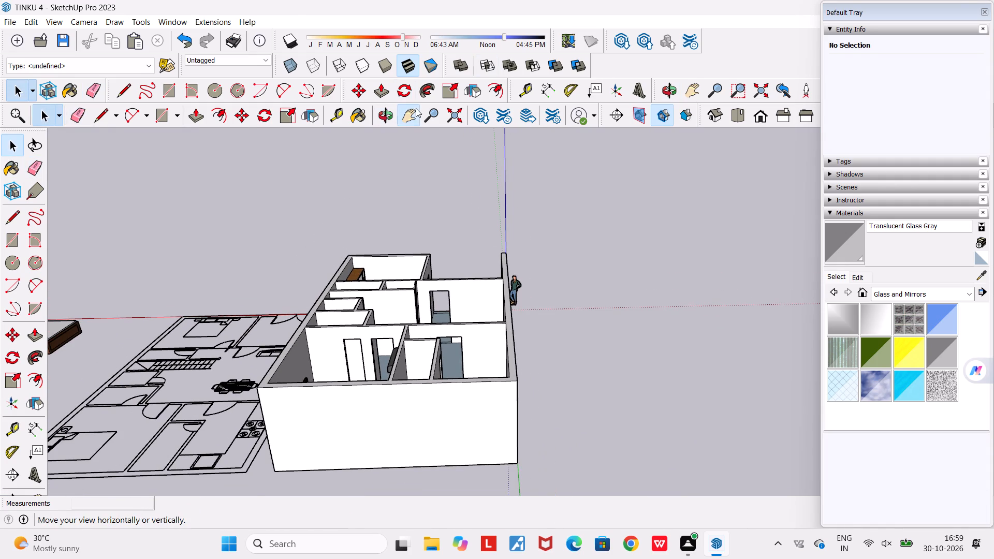
pyautogui.moveTo(380, 186); pyautogui.dragTo(590, 152)
pyautogui.moveTo(607, 204); pyautogui.dragTo(600, 208, button='middle')
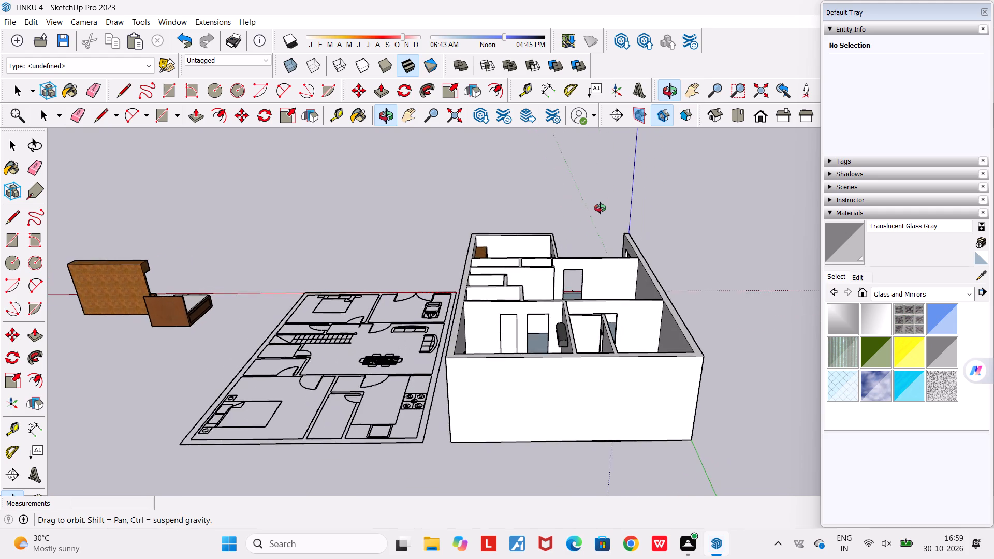
pyautogui.moveTo(600, 208); pyautogui.dragTo(596, 206, button='middle')
pyautogui.scroll(4, 609, 408)
pyautogui.moveTo(593, 394); pyautogui.dragTo(551, 391, button='middle')
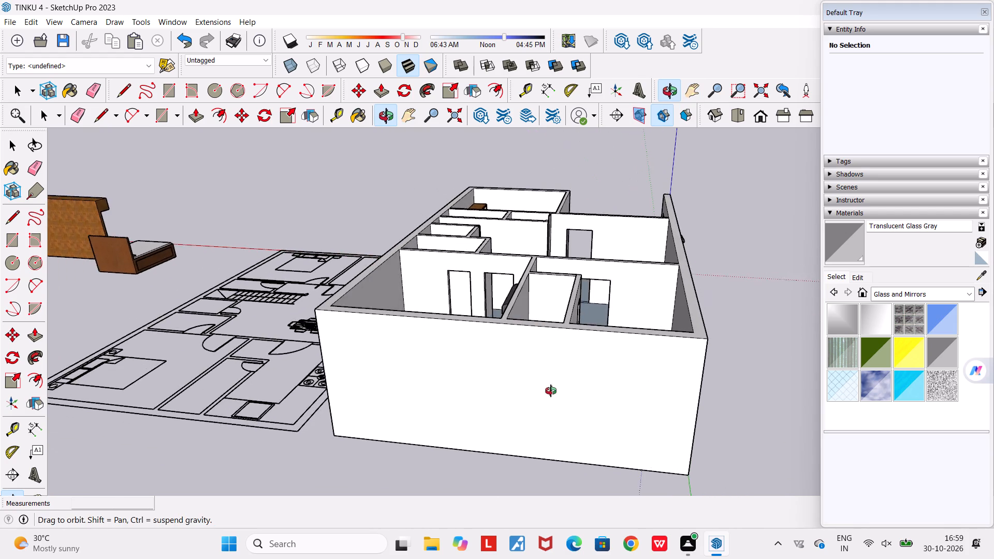
pyautogui.moveTo(551, 391); pyautogui.dragTo(569, 414, button='middle')
pyautogui.scroll(4, 569, 407)
pyautogui.click(338, 116)
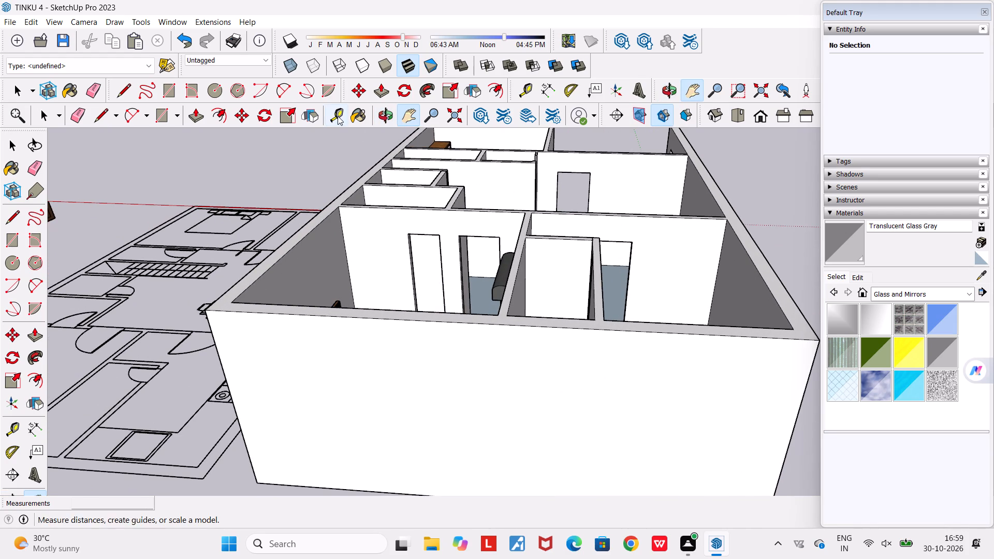
pyautogui.click(549, 328)
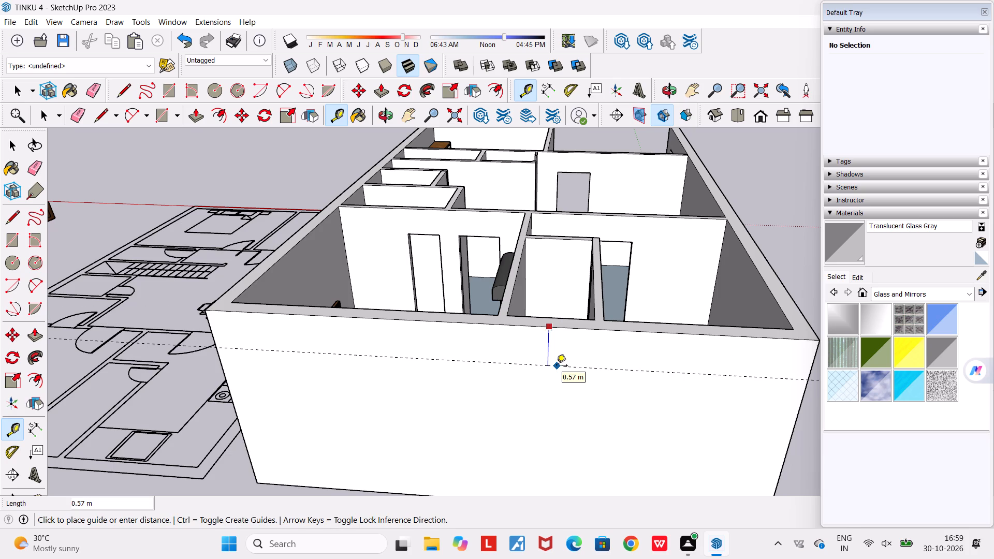
pyautogui.write('0.50')
pyautogui.press('Return')
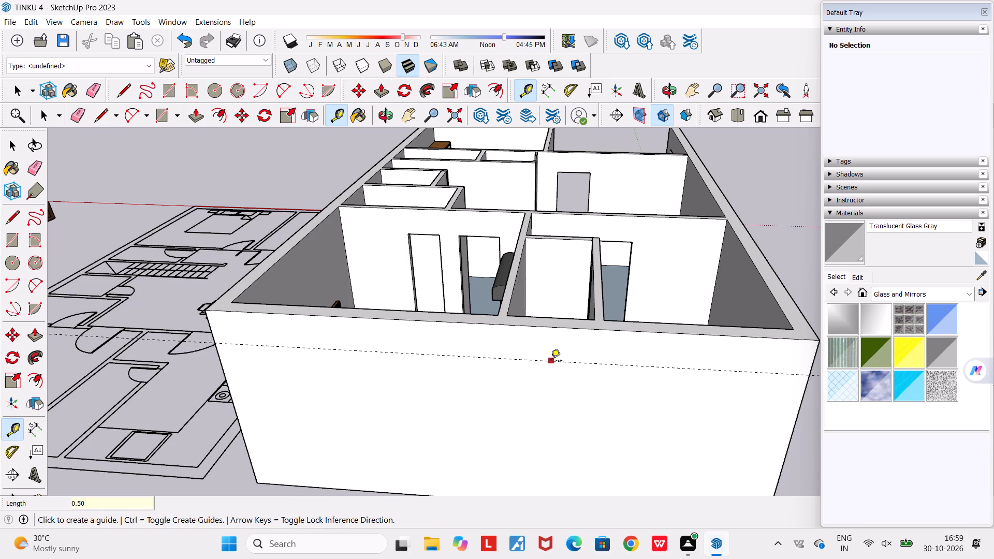
pyautogui.click(551, 361)
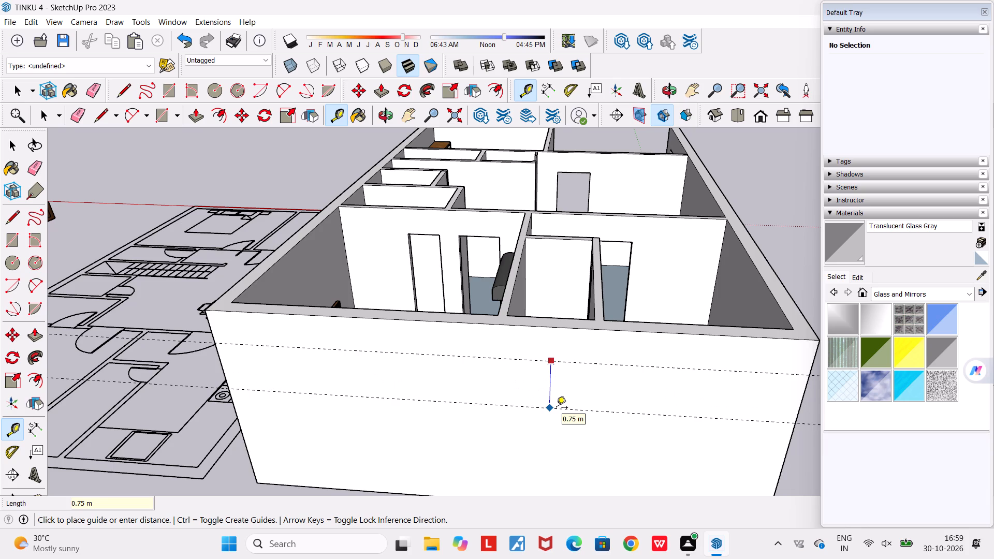
pyautogui.write('0.75')
pyautogui.press('Return')
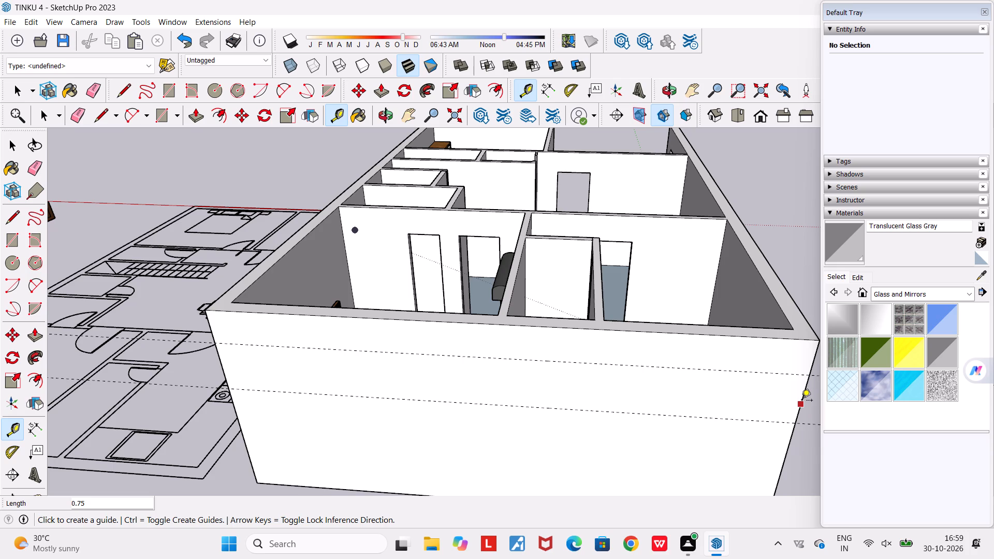
# Place vertical guides on the end wall, about 2.78 m from its side edge and about 0.86 m from the first vertical guide.
pyautogui.click(801, 401)
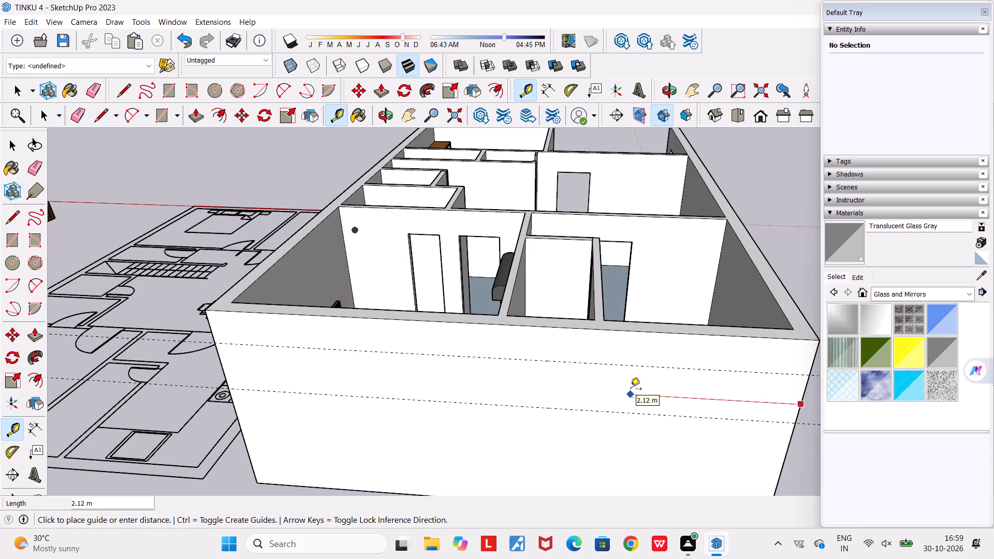
pyautogui.press('Escape')
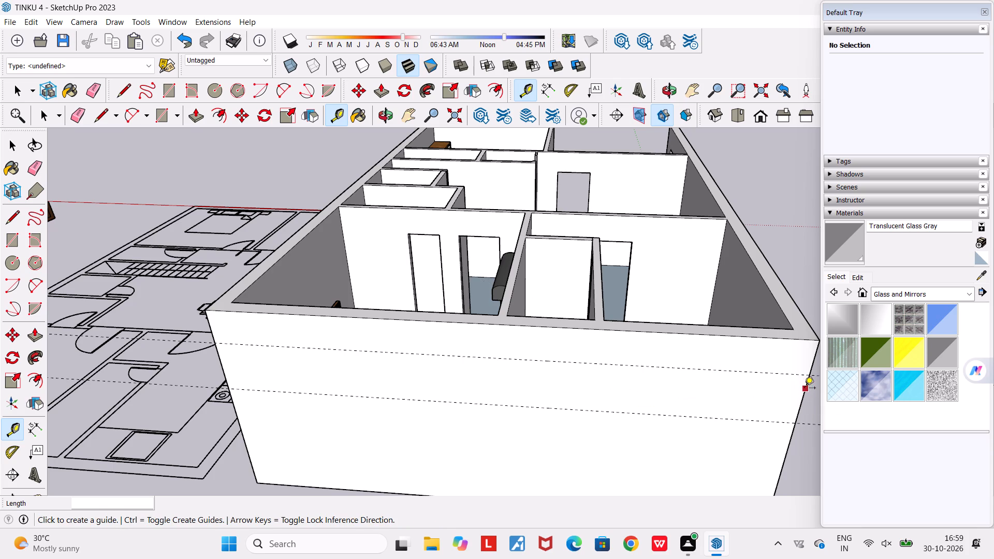
pyautogui.click(805, 389)
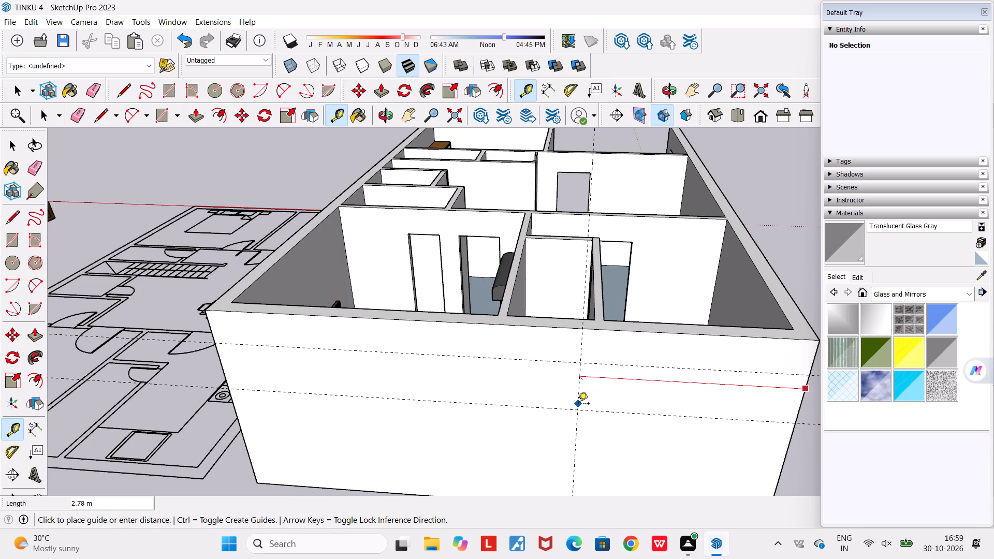
pyautogui.click(578, 404)
pyautogui.click(579, 380)
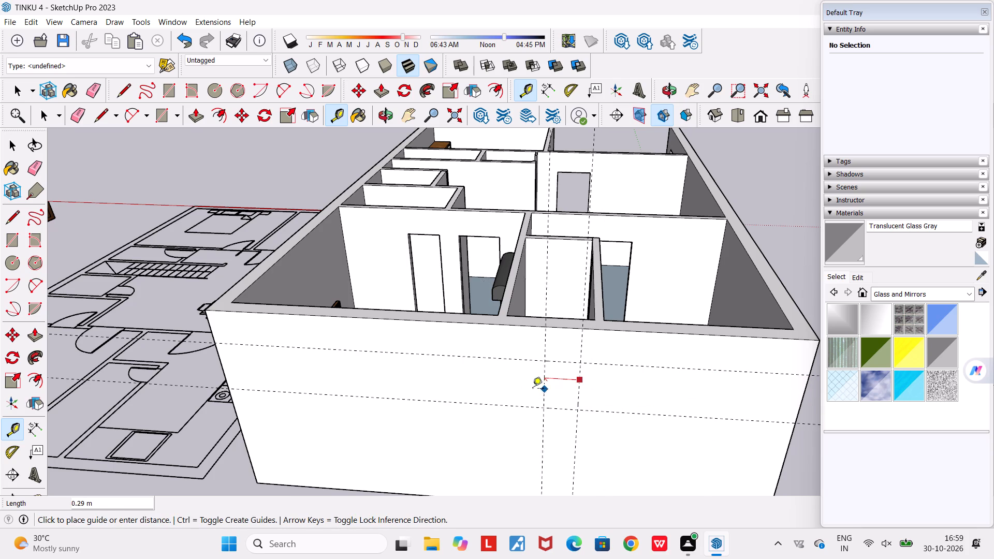
pyautogui.click(513, 391)
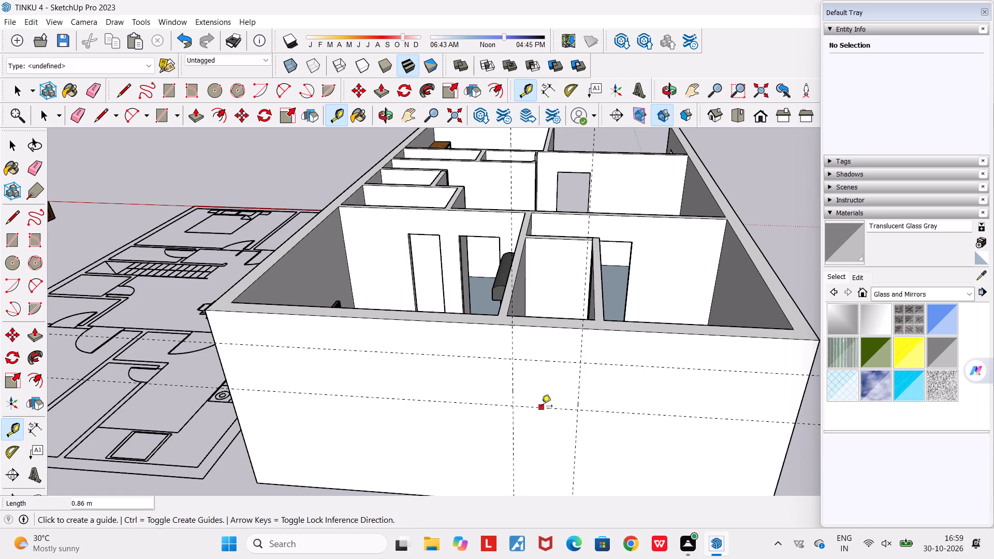
# Add a third horizontal guide between the two on the end wall, about 0.45 m below the upper one.
pyautogui.moveTo(542, 404); pyautogui.dragTo(594, 377, button='middle')
pyautogui.scroll(-3, 594, 377)
pyautogui.scroll(3, 613, 364)
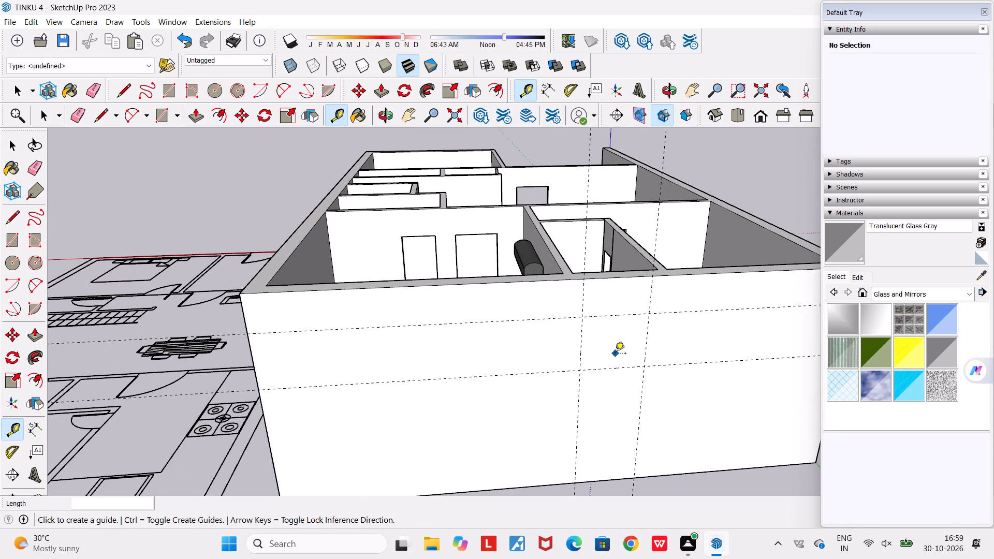
pyautogui.click(612, 369)
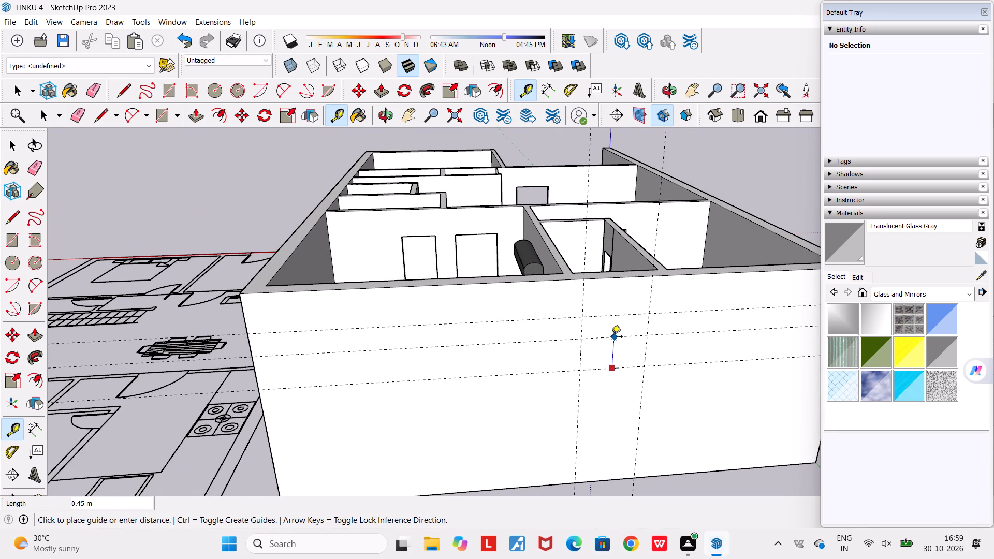
pyautogui.click(615, 342)
# Draw a window rectangle of about 0.86 m by 0.45 m on the end wall, between the vertical guides and the upper two horizontal guides.
pyautogui.moveTo(605, 312); pyautogui.dragTo(515, 262, button='middle')
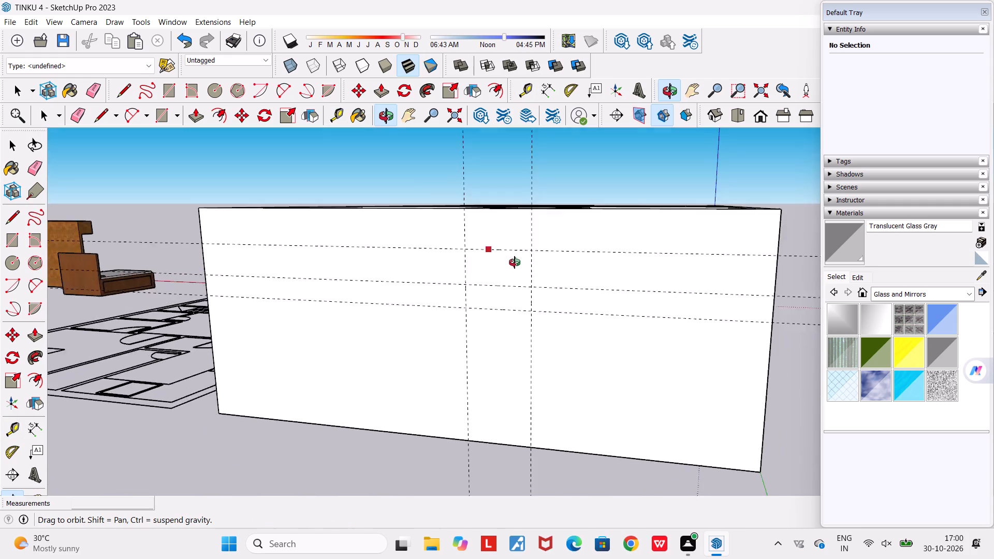
pyautogui.moveTo(515, 262); pyautogui.dragTo(538, 317, button='middle')
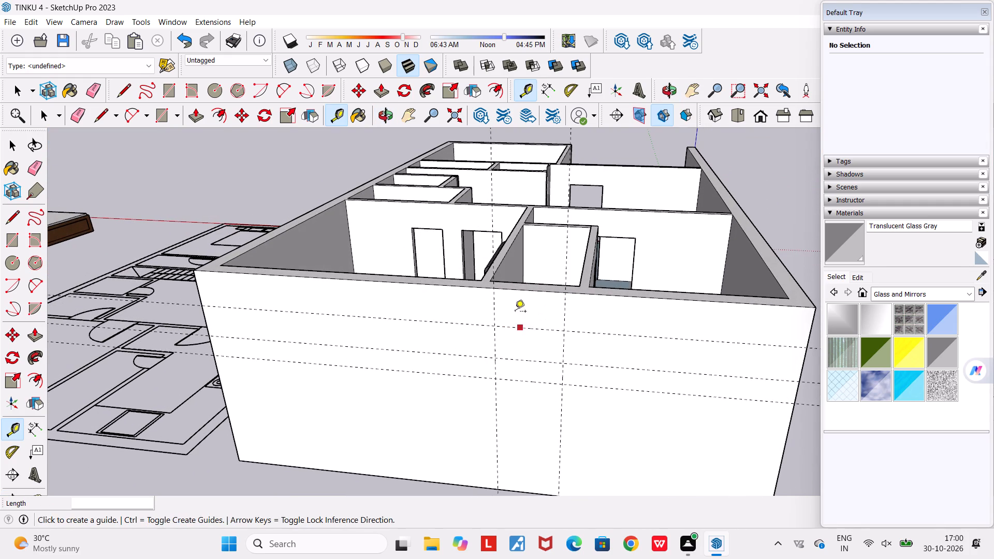
pyautogui.click(172, 86)
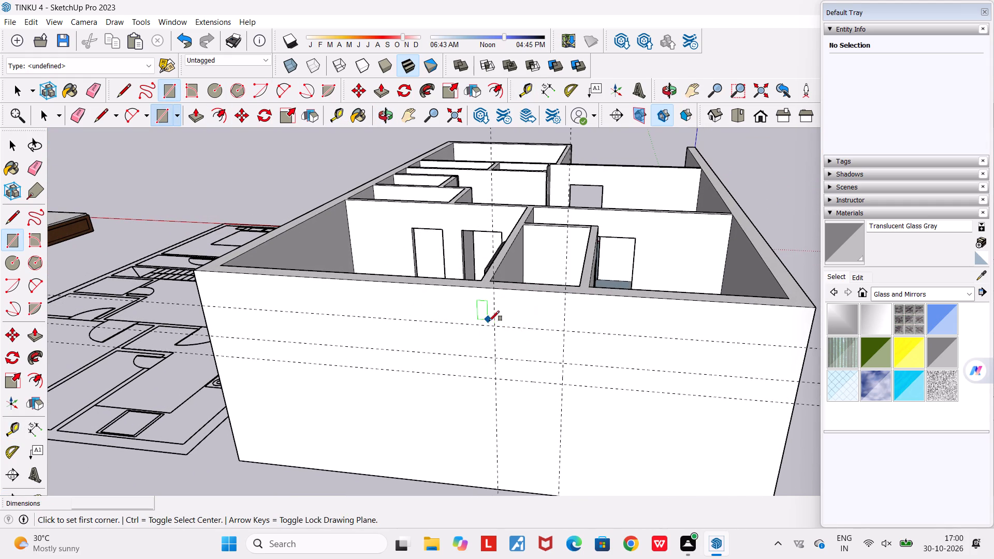
pyautogui.scroll(2, 500, 330)
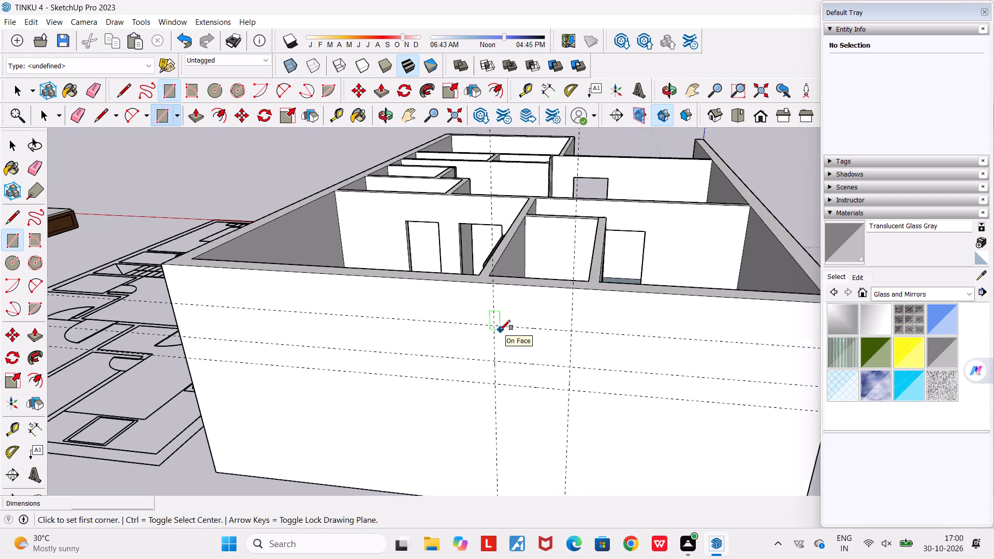
pyautogui.scroll(1, 500, 330)
pyautogui.click(493, 325)
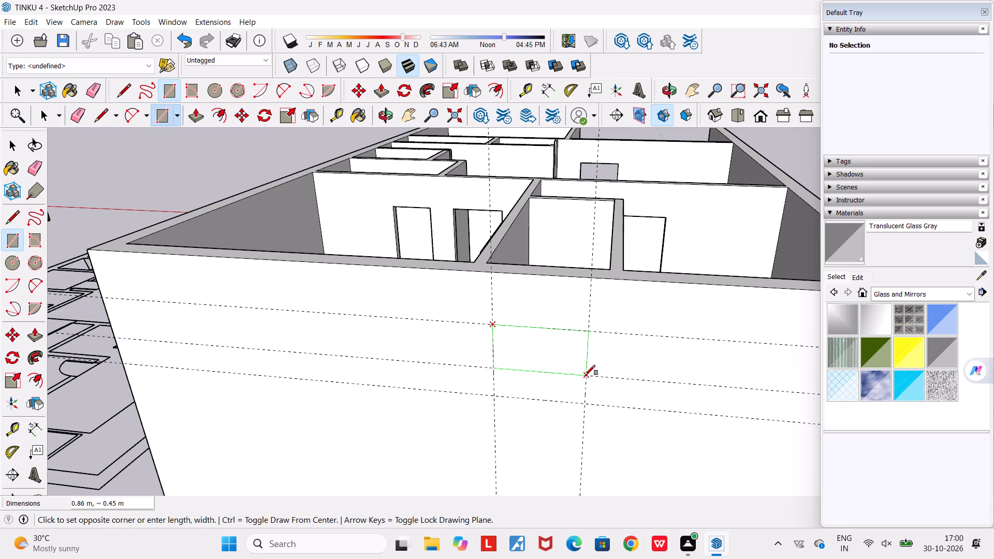
pyautogui.click(587, 375)
pyautogui.moveTo(560, 344); pyautogui.dragTo(624, 338, button='middle')
pyautogui.moveTo(621, 338); pyautogui.dragTo(482, 352, button='middle')
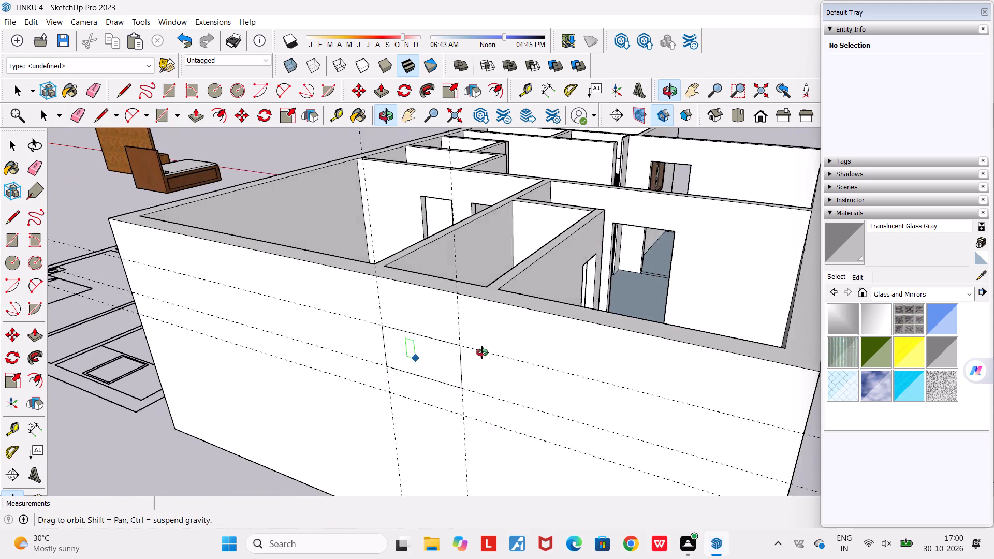
pyautogui.moveTo(482, 352); pyautogui.dragTo(479, 352, button='middle')
pyautogui.scroll(-4, 479, 352)
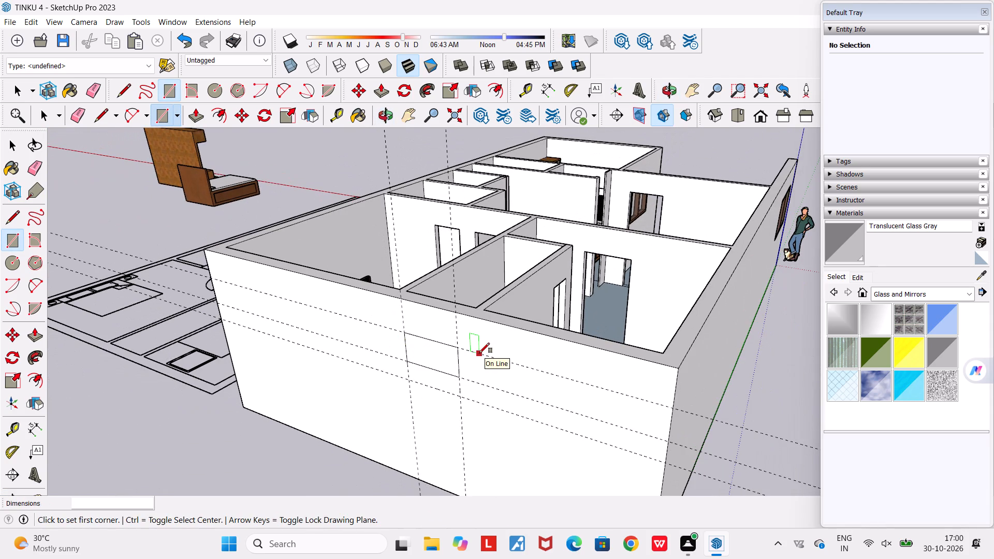
pyautogui.press('space')
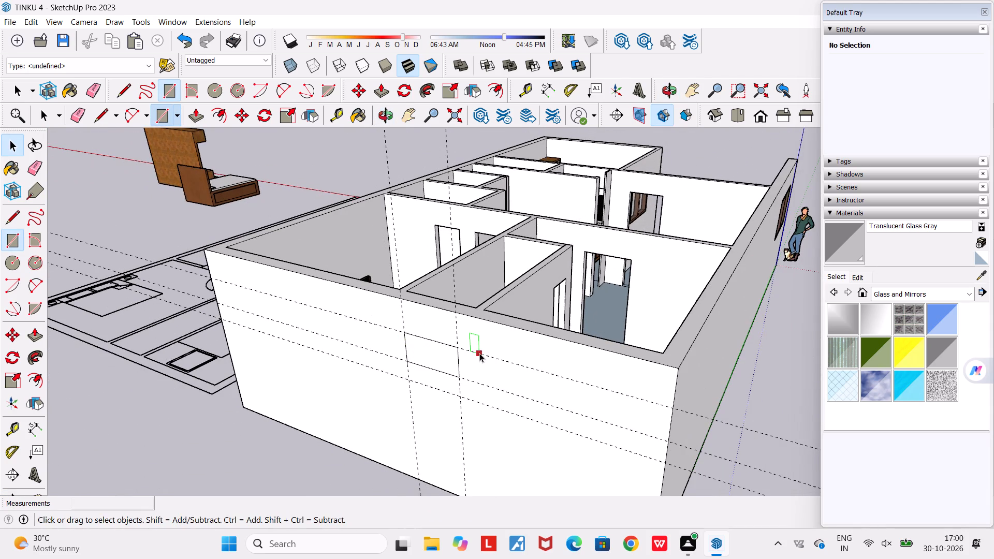
# Erase the three horizontal and two vertical guides around the new window rectangle on the end wall.
pyautogui.moveTo(479, 353); pyautogui.dragTo(523, 345, button='middle')
pyautogui.scroll(-4, 523, 345)
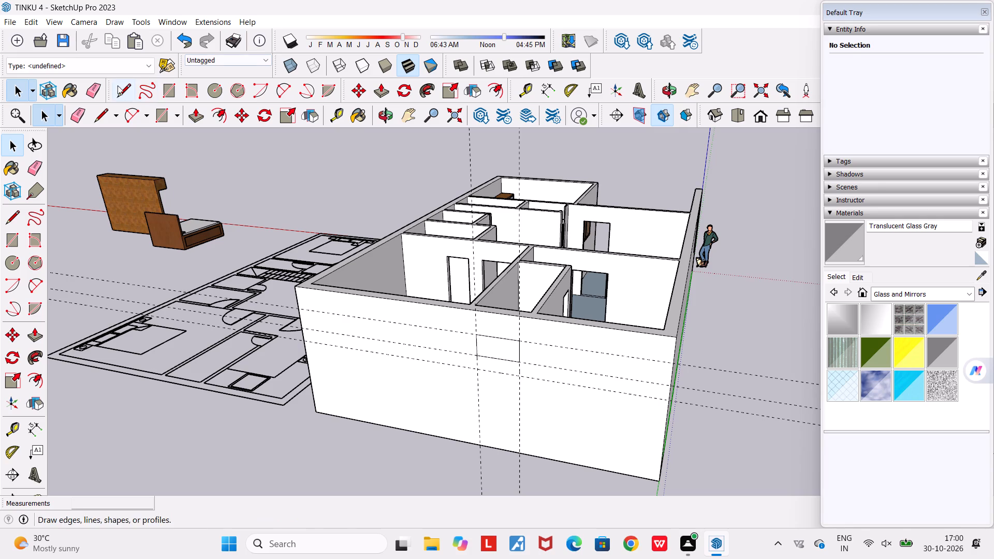
pyautogui.click(93, 91)
pyautogui.scroll(2, 488, 329)
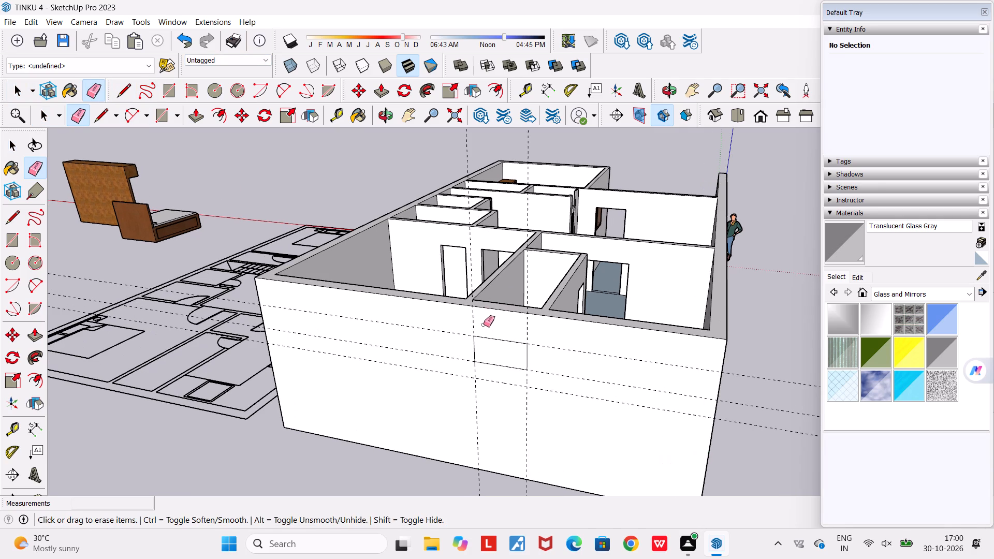
pyautogui.moveTo(480, 318); pyautogui.dragTo(552, 380)
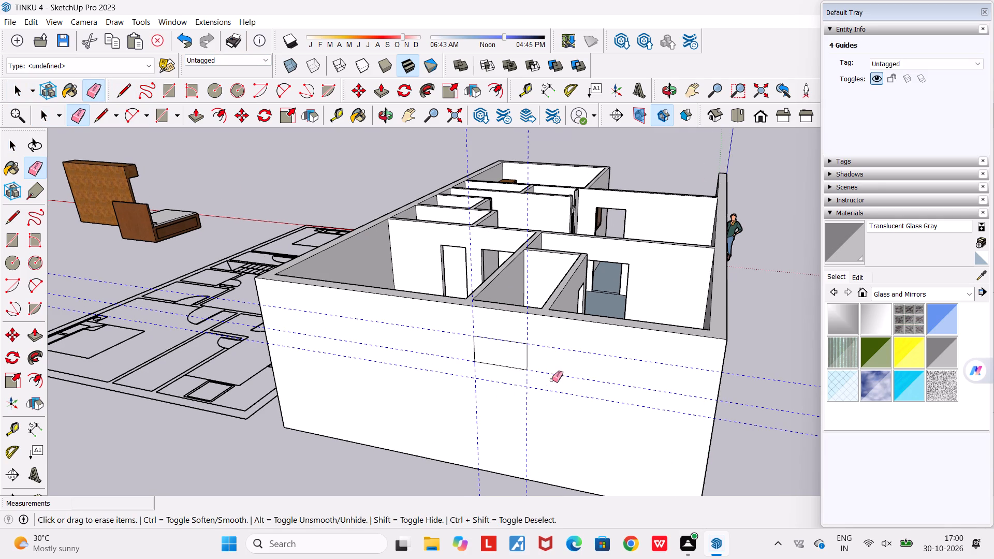
pyautogui.moveTo(552, 380); pyautogui.dragTo(554, 374)
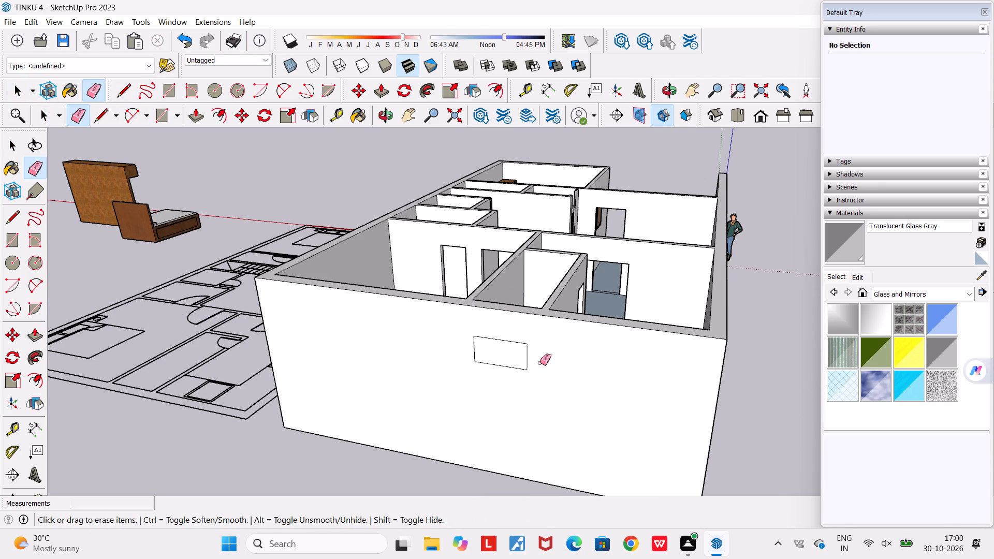
pyautogui.press('space')
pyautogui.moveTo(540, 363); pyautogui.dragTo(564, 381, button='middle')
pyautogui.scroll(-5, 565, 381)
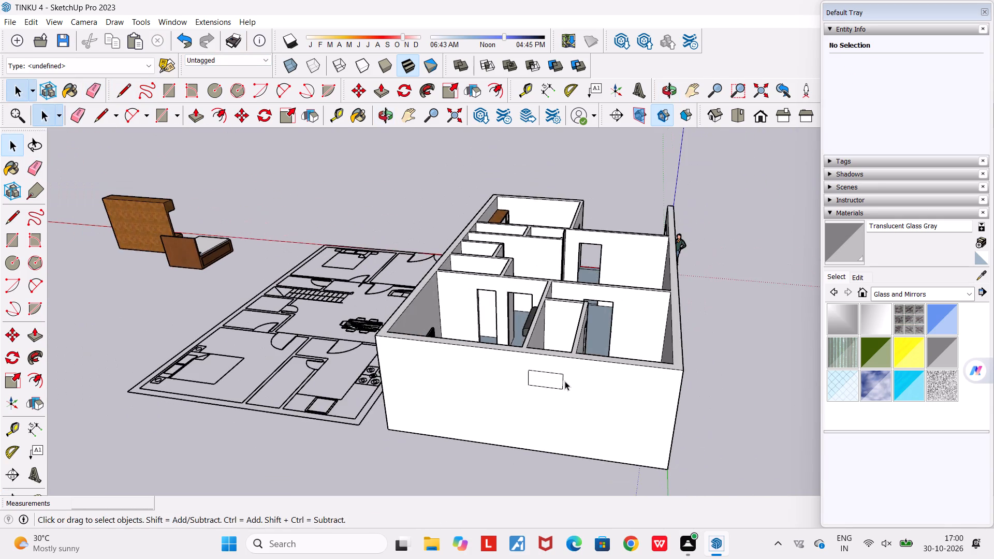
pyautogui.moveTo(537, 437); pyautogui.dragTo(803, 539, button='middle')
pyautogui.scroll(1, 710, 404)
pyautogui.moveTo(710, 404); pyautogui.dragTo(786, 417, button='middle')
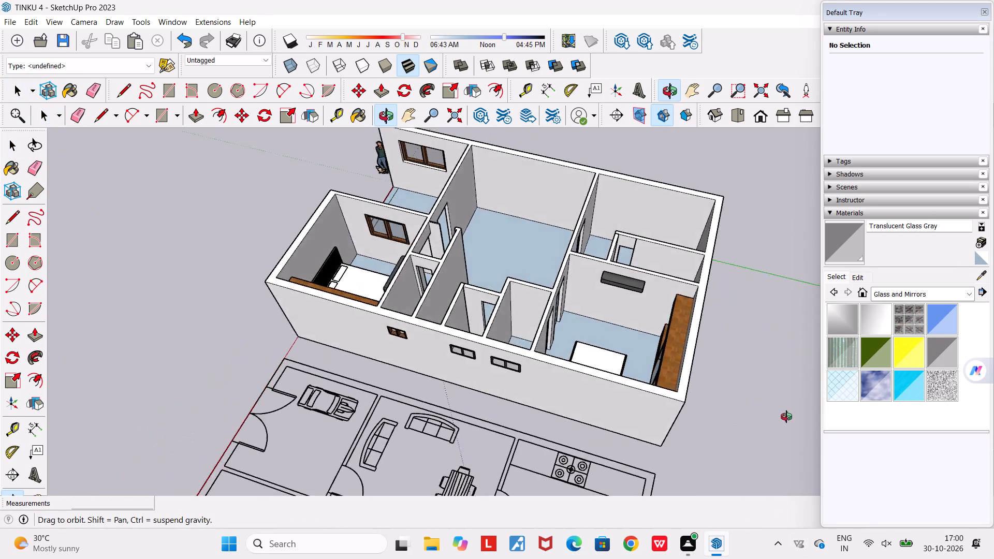
# Push the window rectangle about 0.23 m through the end wall to cut the opening.
pyautogui.moveTo(786, 417); pyautogui.dragTo(357, 330, button='middle')
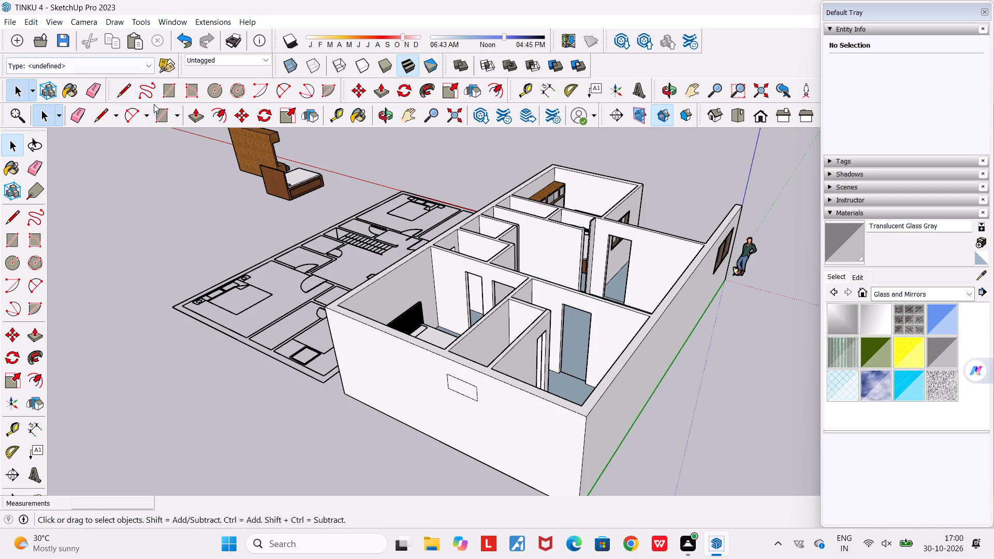
pyautogui.click(192, 115)
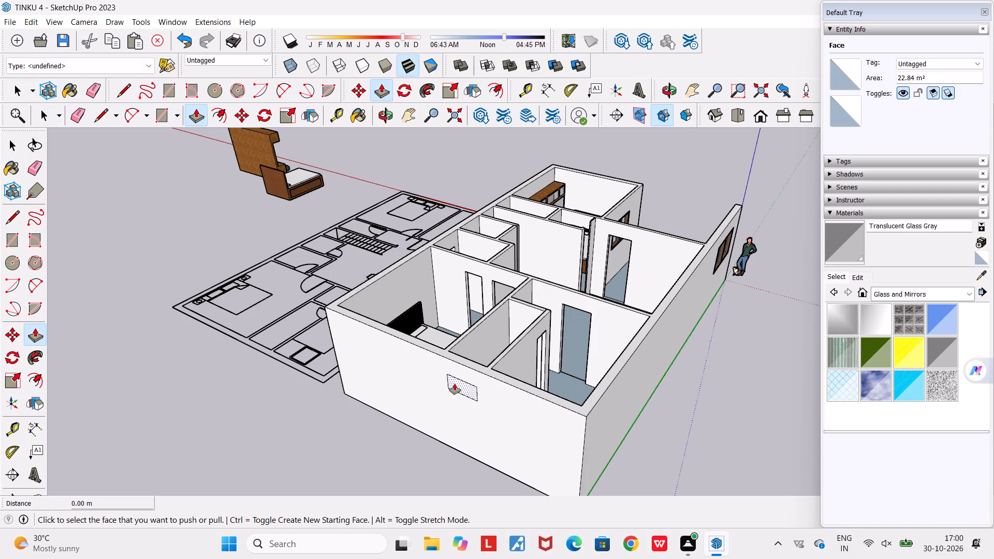
pyautogui.click(455, 384)
pyautogui.moveTo(473, 337); pyautogui.dragTo(133, 408, button='middle')
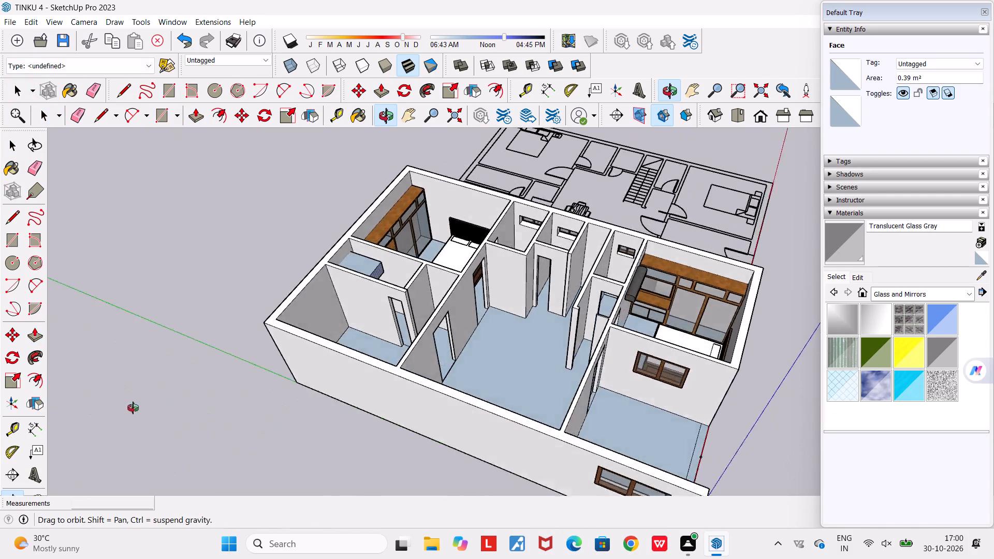
pyautogui.moveTo(133, 408); pyautogui.dragTo(14, 437, button='middle')
pyautogui.scroll(4, 376, 176)
pyautogui.scroll(3, 412, 231)
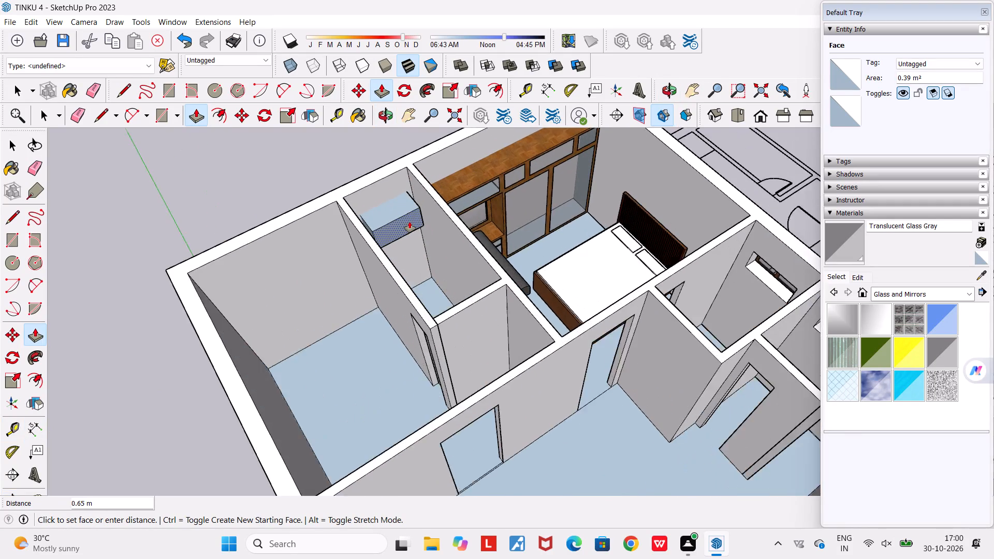
pyautogui.scroll(4, 410, 222)
pyautogui.click(386, 173)
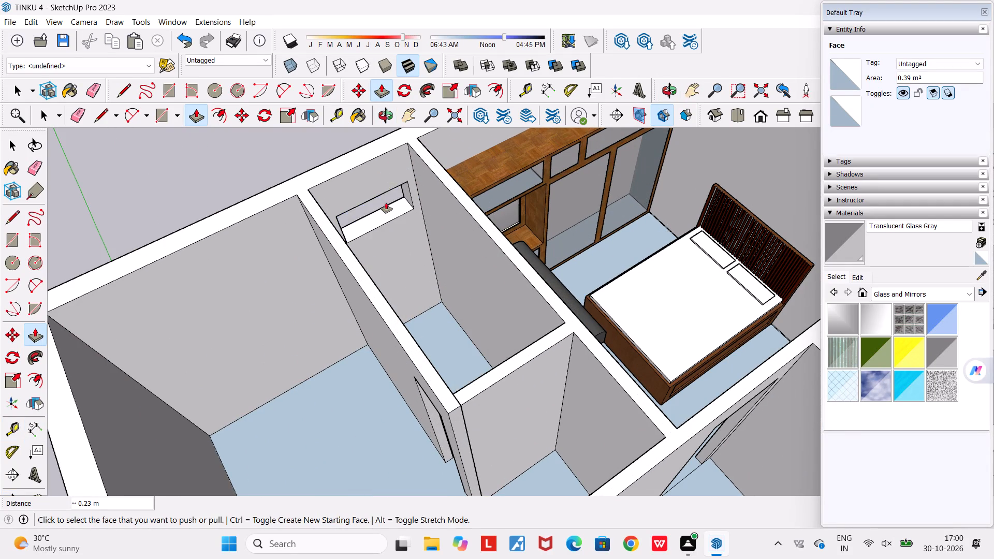
pyautogui.moveTo(386, 202); pyautogui.dragTo(655, 178, button='middle')
pyautogui.scroll(-8, 655, 178)
pyautogui.moveTo(503, 313); pyautogui.dragTo(679, 301, button='middle')
pyautogui.scroll(-6, 679, 301)
pyautogui.press('space')
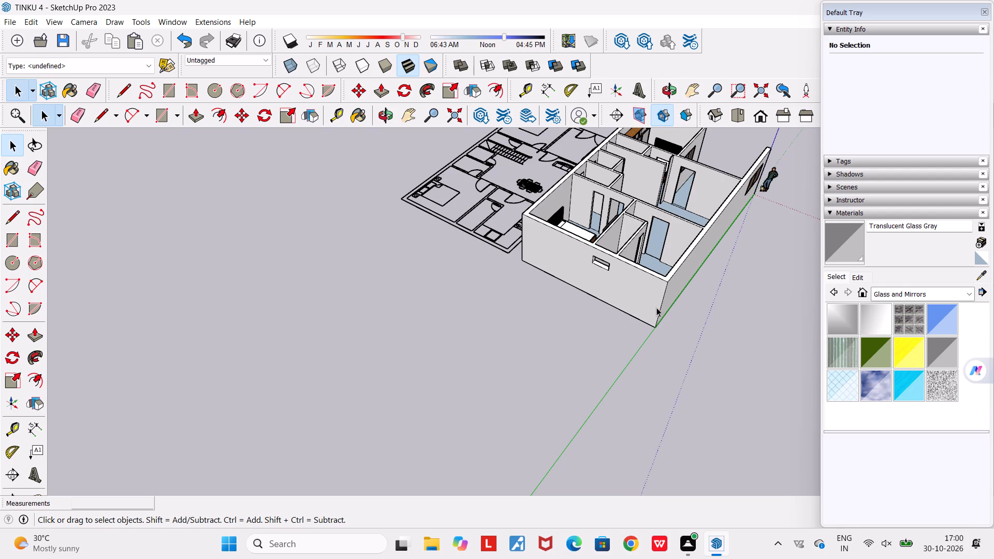
# Copy the small wood-framed window nearest the end wall from the long side wall and paste it on the ground outside the end wall.
pyautogui.scroll(-4, 649, 289)
pyautogui.moveTo(593, 315); pyautogui.dragTo(788, 361, button='middle')
pyautogui.scroll(-3, 788, 361)
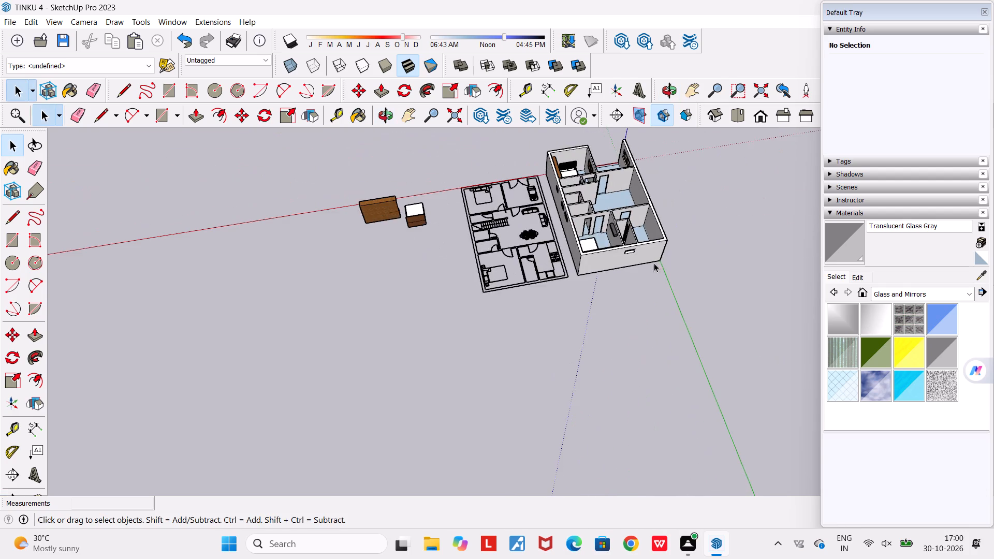
pyautogui.scroll(13, 575, 209)
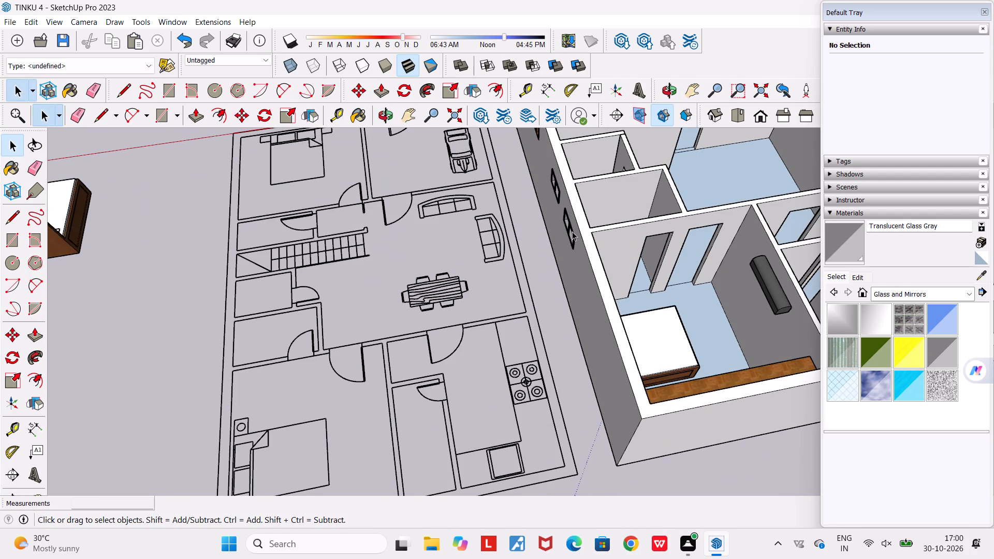
pyautogui.click(570, 231)
pyautogui.hotkey('ctrl', 'c')
pyautogui.scroll(-2, 570, 231)
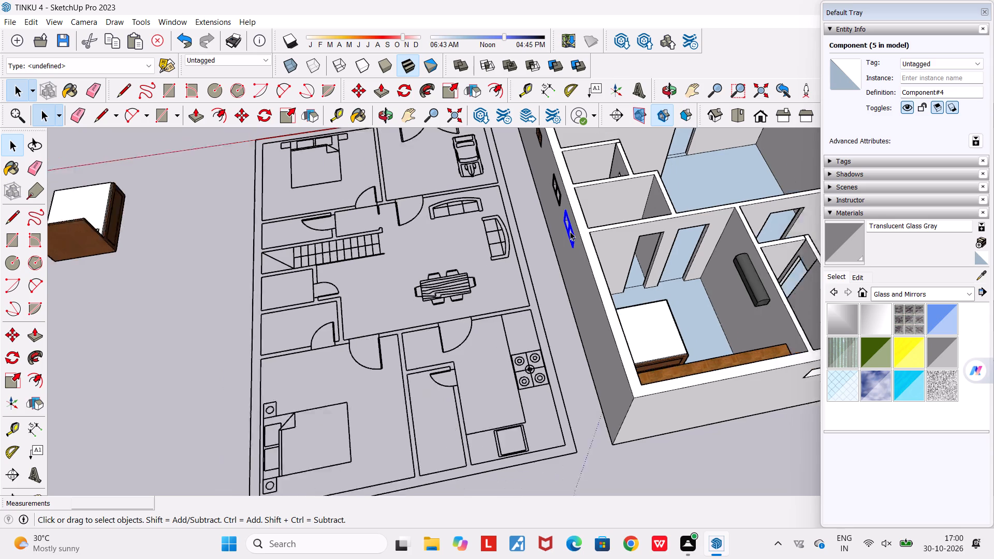
pyautogui.scroll(-8, 570, 231)
pyautogui.moveTo(607, 357); pyautogui.dragTo(436, 230, button='middle')
pyautogui.scroll(-5, 436, 230)
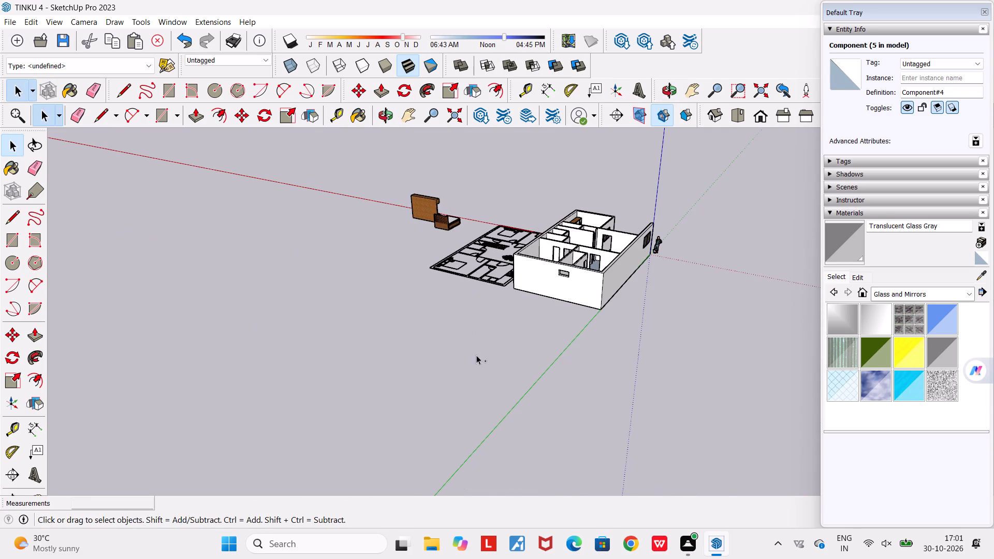
pyautogui.hotkey('ctrl', 'v')
pyautogui.scroll(4, 521, 324)
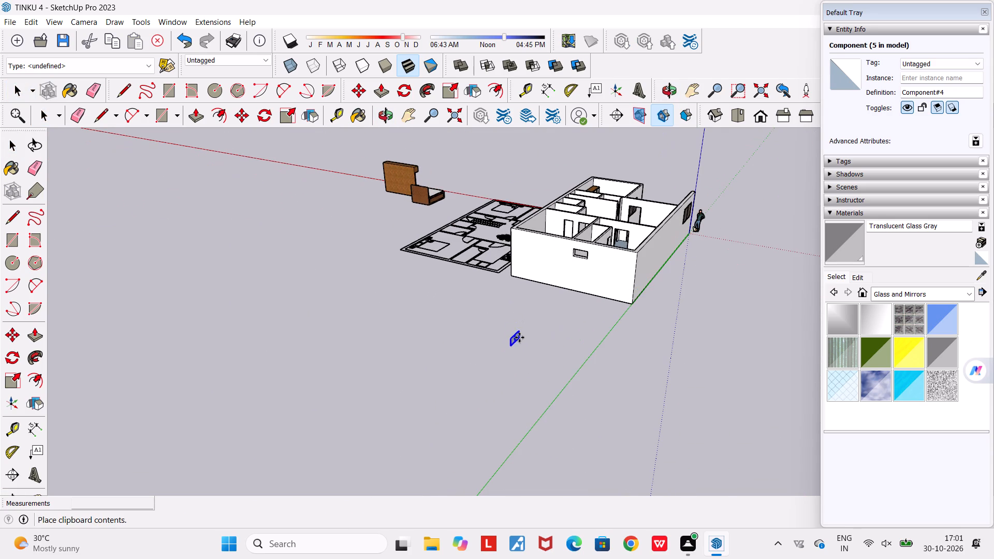
pyautogui.click(523, 327)
# Shift the pasted window about 0.08 m and rotate it about the vertical axis until it is parallel to the end wall.
pyautogui.scroll(4, 519, 339)
pyautogui.moveTo(598, 381); pyautogui.dragTo(674, 418, button='middle')
pyautogui.scroll(2, 675, 418)
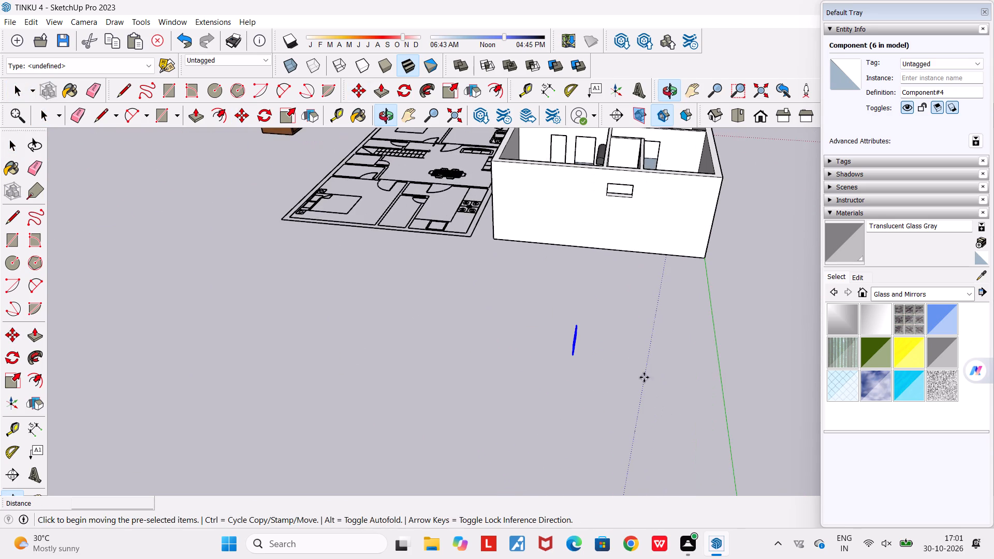
pyautogui.scroll(16, 580, 341)
pyautogui.click(567, 345)
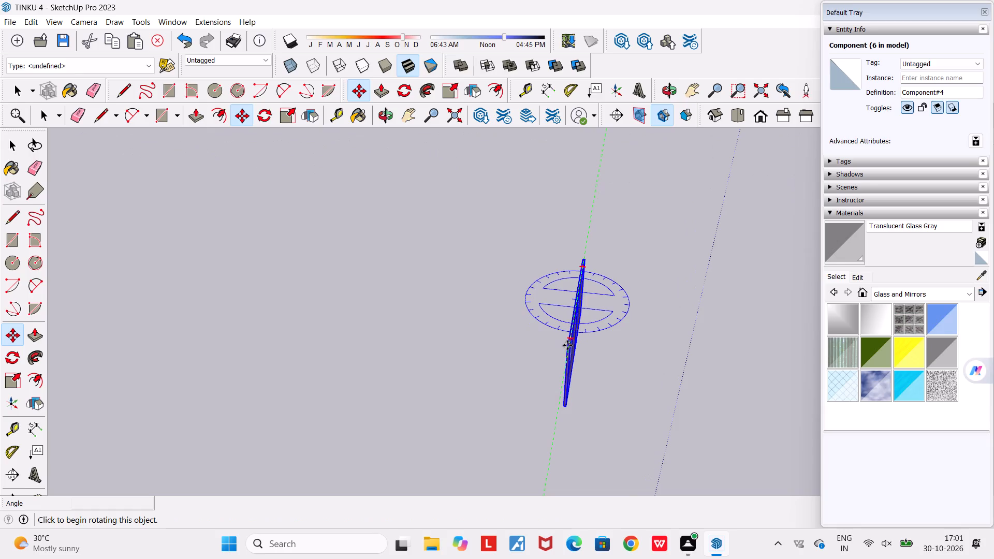
pyautogui.click(583, 354)
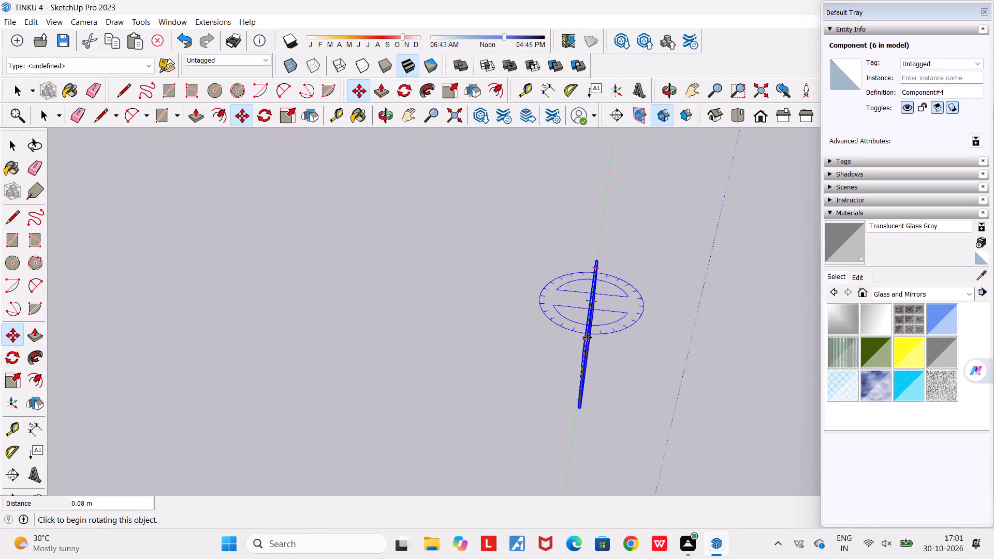
pyautogui.click(587, 340)
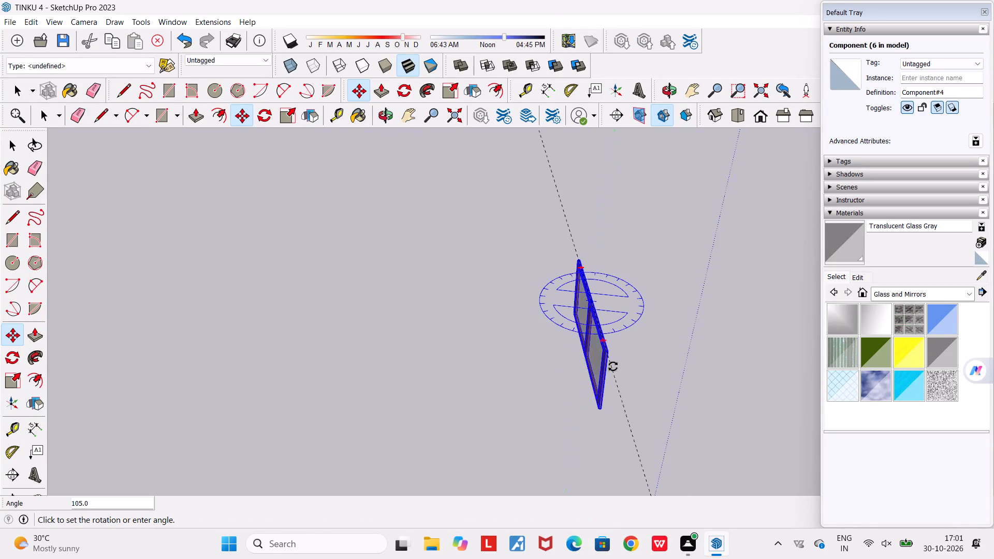
pyautogui.click(695, 312)
# Move the rotated window by its upper corner about 5.96 m into the matching corner of the end wall opening.
pyautogui.scroll(-5, 669, 325)
pyautogui.click(669, 319)
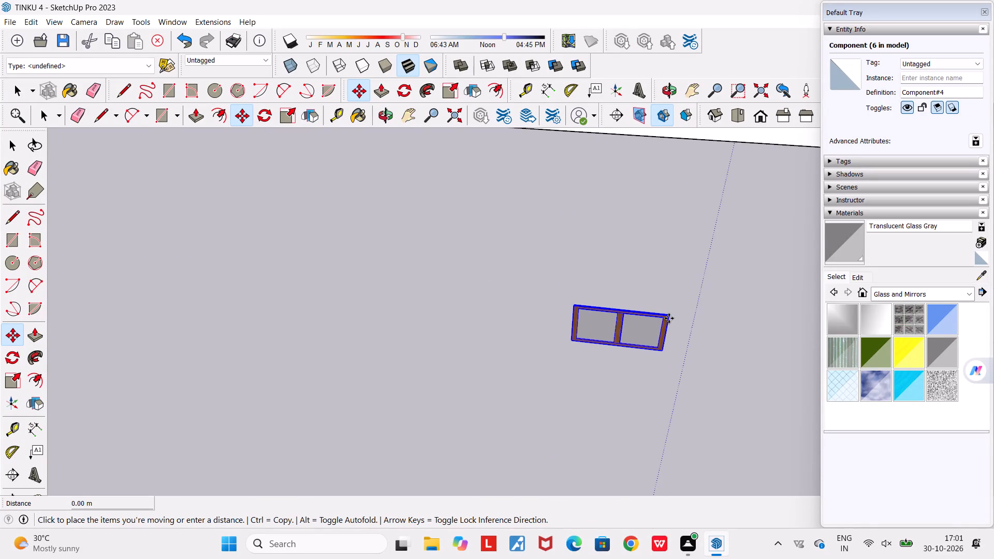
pyautogui.scroll(-12, 669, 318)
pyautogui.scroll(4, 715, 167)
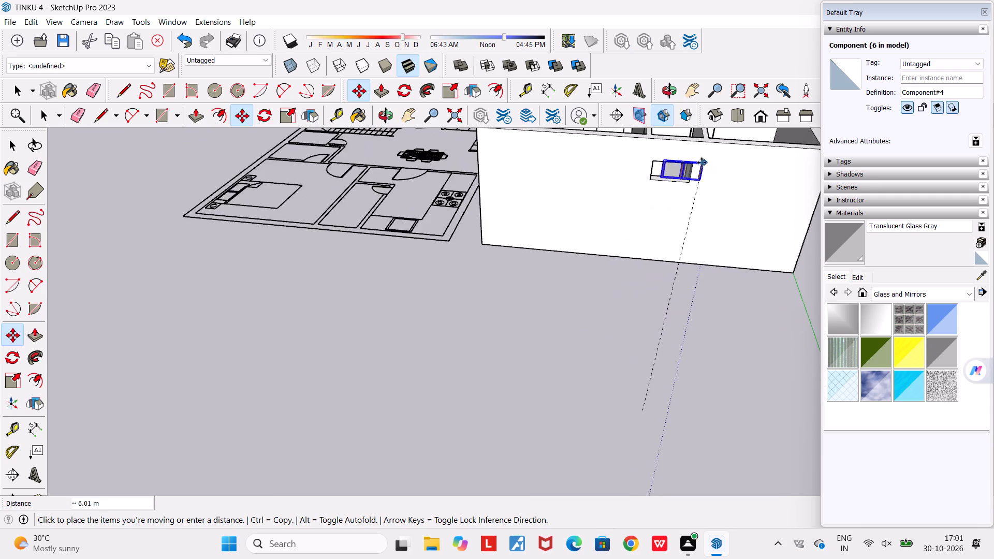
pyautogui.scroll(10, 682, 166)
pyautogui.click(698, 167)
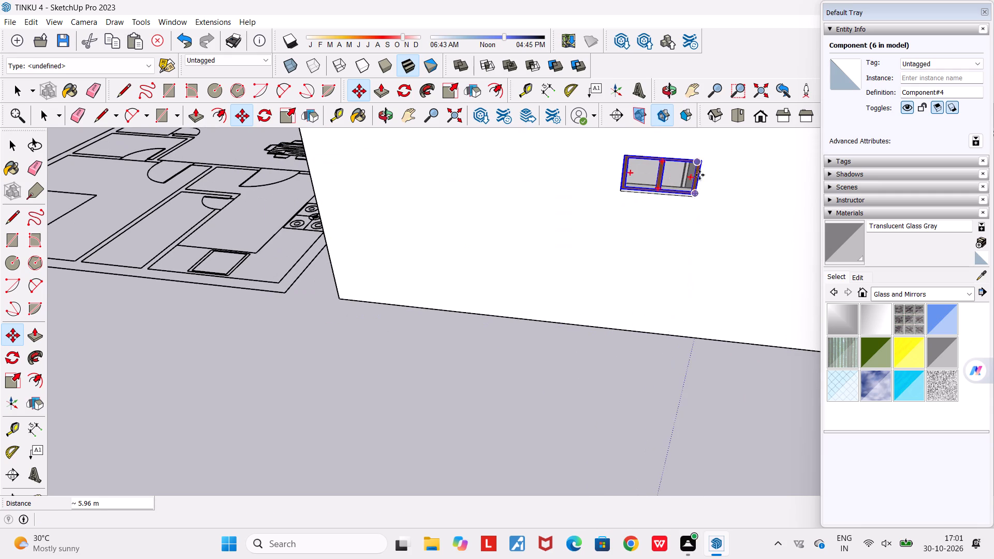
# Scale the window's height by about 1.07 along the blue axis so its bottom edge meets the opening's lower edge.
pyautogui.moveTo(692, 184); pyautogui.dragTo(585, 144, button='middle')
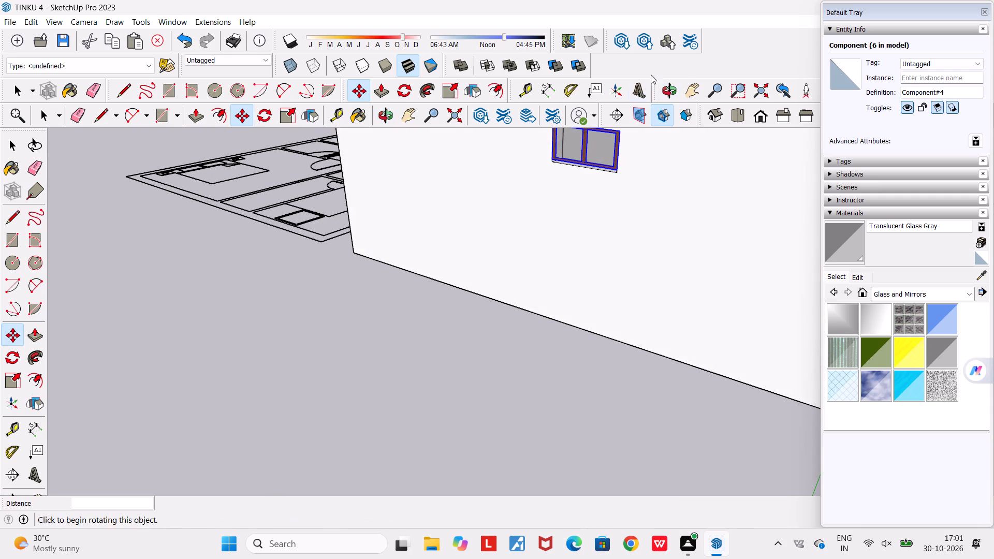
pyautogui.click(693, 87)
pyautogui.moveTo(584, 146); pyautogui.dragTo(575, 165)
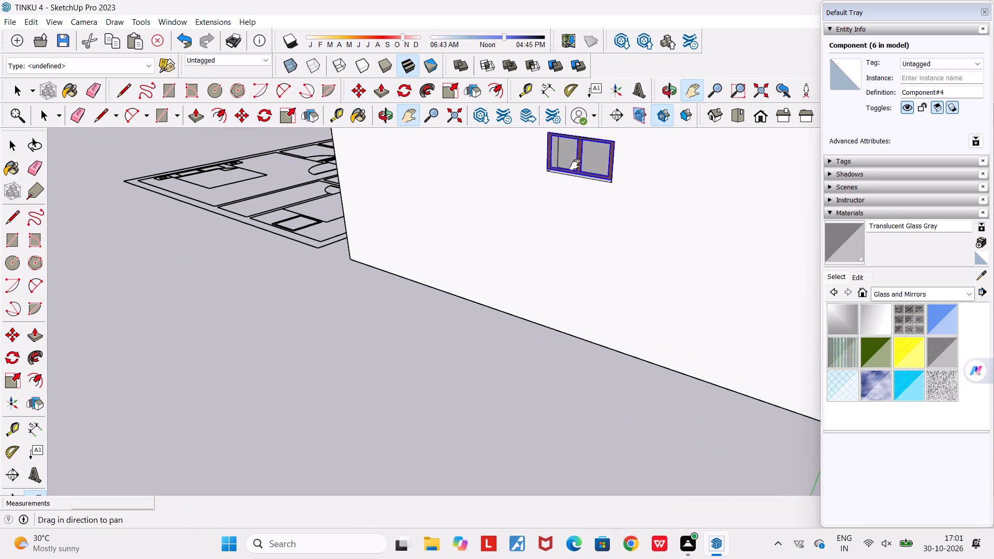
pyautogui.moveTo(575, 165); pyautogui.dragTo(411, 296)
pyautogui.moveTo(501, 339); pyautogui.dragTo(609, 289, button='middle')
pyautogui.scroll(3, 551, 248)
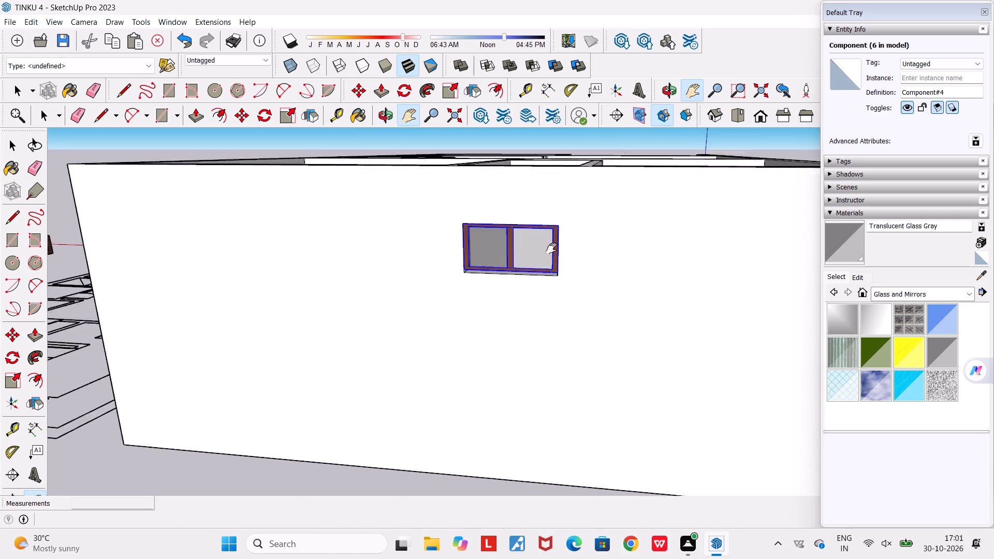
pyautogui.scroll(8, 551, 248)
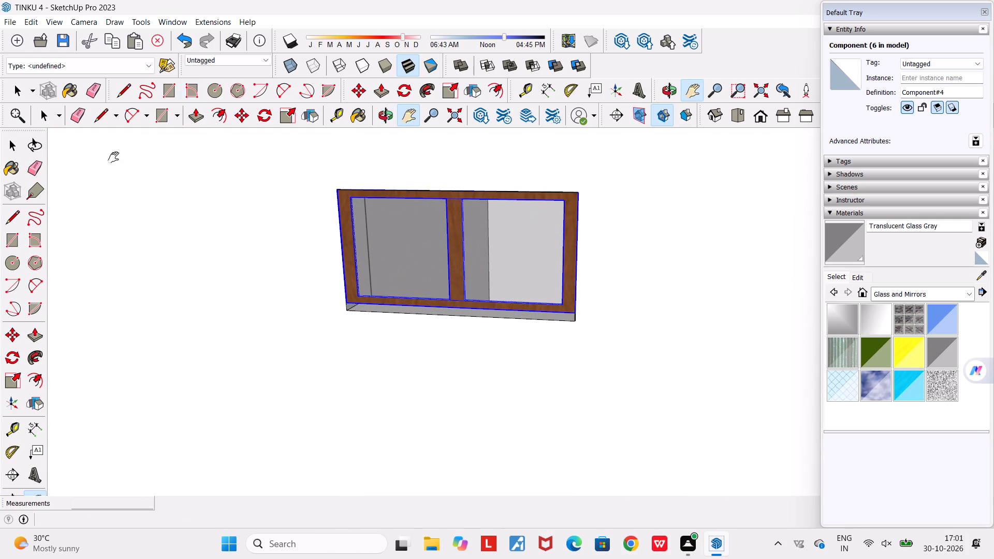
pyautogui.click(11, 381)
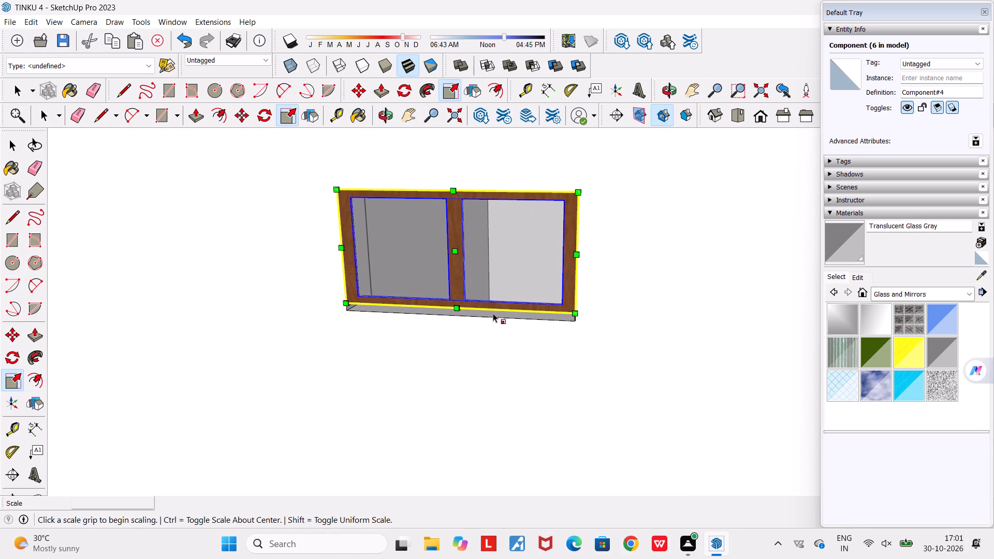
pyautogui.moveTo(493, 313); pyautogui.dragTo(516, 243, button='middle')
pyautogui.scroll(11, 481, 272)
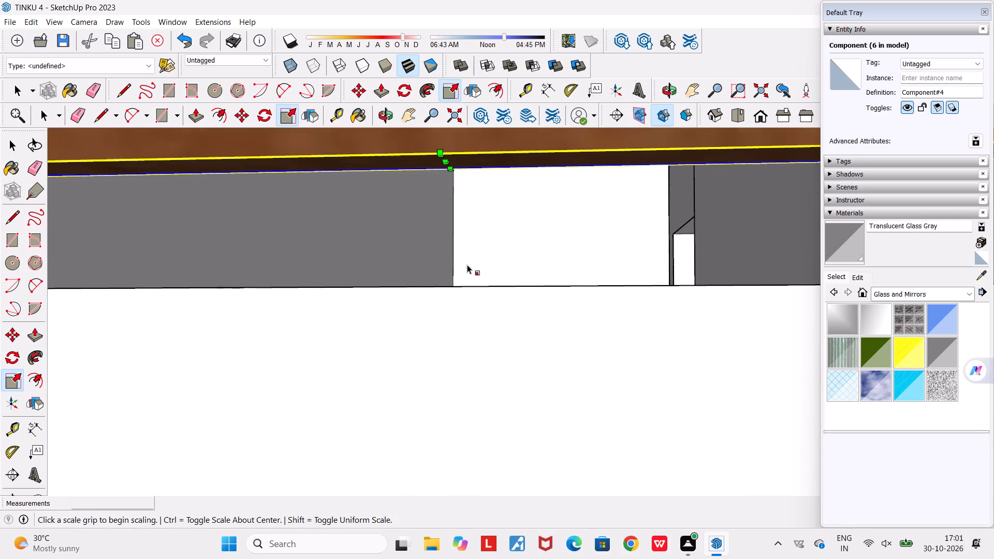
pyautogui.click(445, 163)
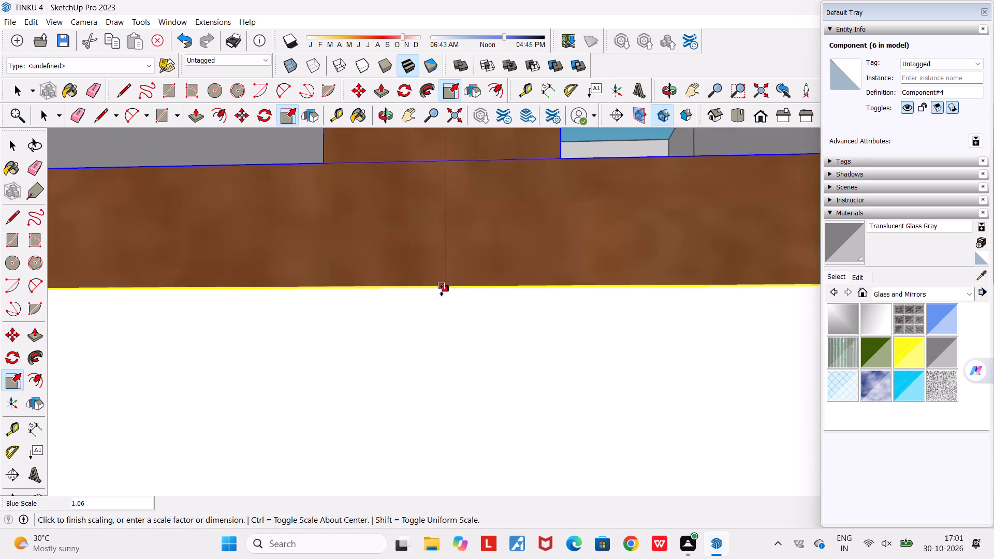
pyautogui.click(442, 289)
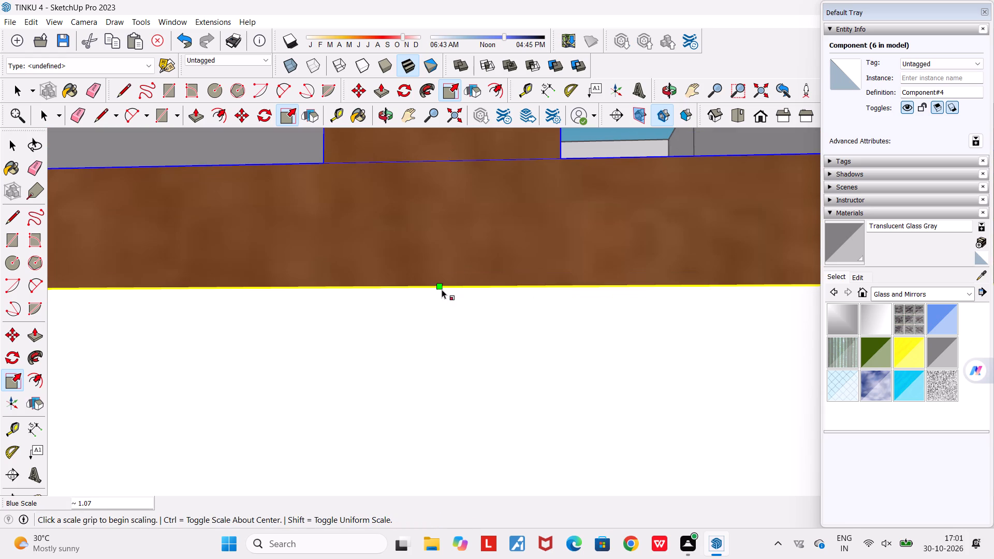
pyautogui.scroll(-20, 442, 289)
pyautogui.scroll(-6, 442, 289)
pyautogui.moveTo(443, 266); pyautogui.dragTo(521, 323, button='middle')
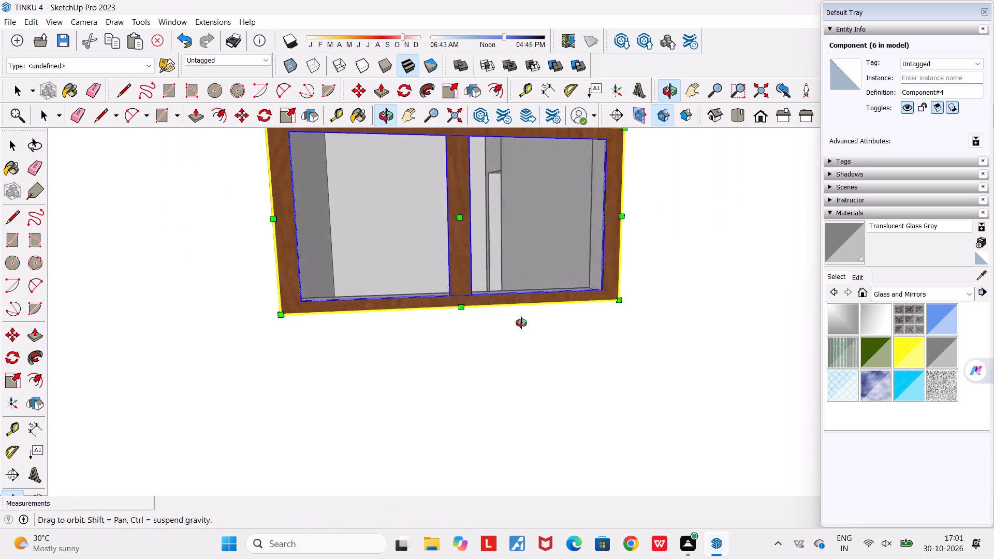
pyautogui.moveTo(521, 323); pyautogui.dragTo(542, 342, button='middle')
pyautogui.scroll(-5, 542, 342)
pyautogui.moveTo(507, 263); pyautogui.dragTo(561, 270, button='middle')
pyautogui.scroll(-9, 561, 270)
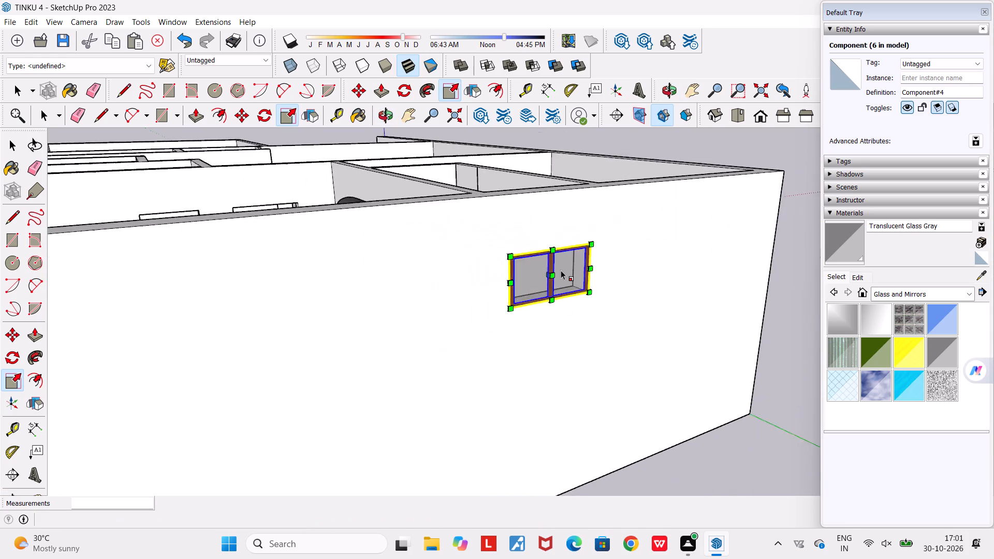
pyautogui.scroll(-7, 561, 270)
pyautogui.press('space')
pyautogui.click(595, 418)
# Examine the house model from the outside and above, including its rooms and the long wall along the green axis.
pyautogui.moveTo(579, 409); pyautogui.dragTo(533, 383, button='middle')
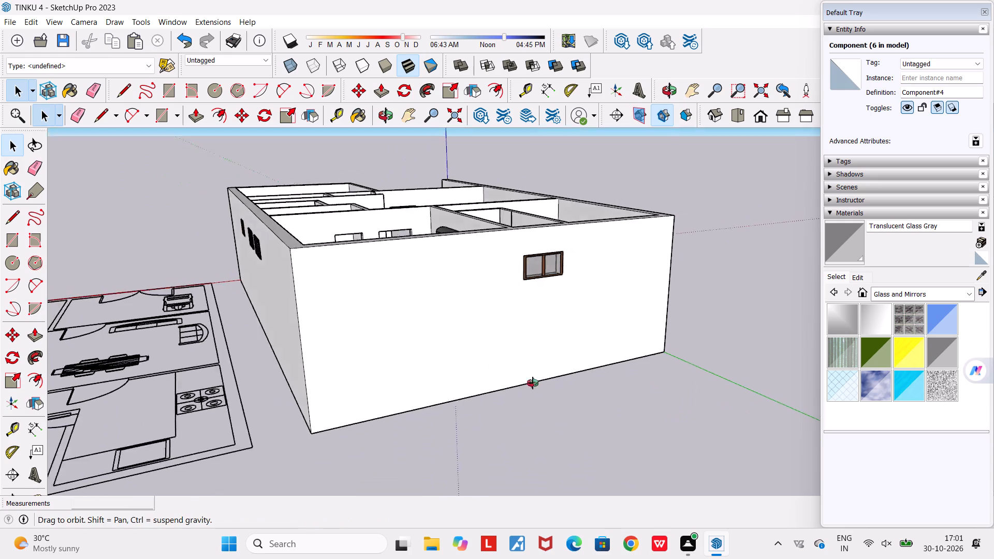
pyautogui.moveTo(533, 383); pyautogui.dragTo(190, 383, button='middle')
pyautogui.scroll(-6, 190, 383)
pyautogui.moveTo(389, 444); pyautogui.dragTo(442, 544, button='middle')
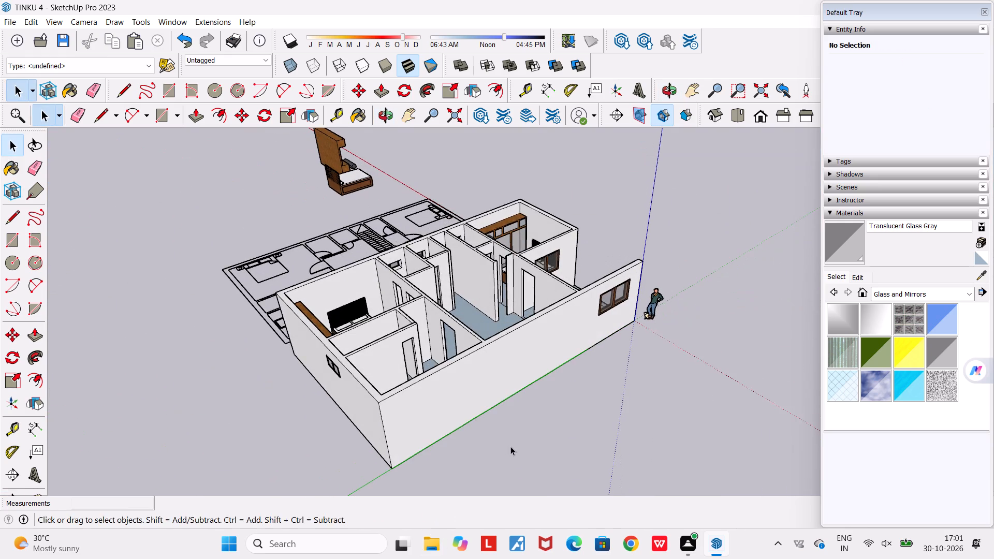
pyautogui.moveTo(509, 445); pyautogui.dragTo(325, 558, button='middle')
pyautogui.moveTo(382, 432); pyautogui.dragTo(298, 501, button='middle')
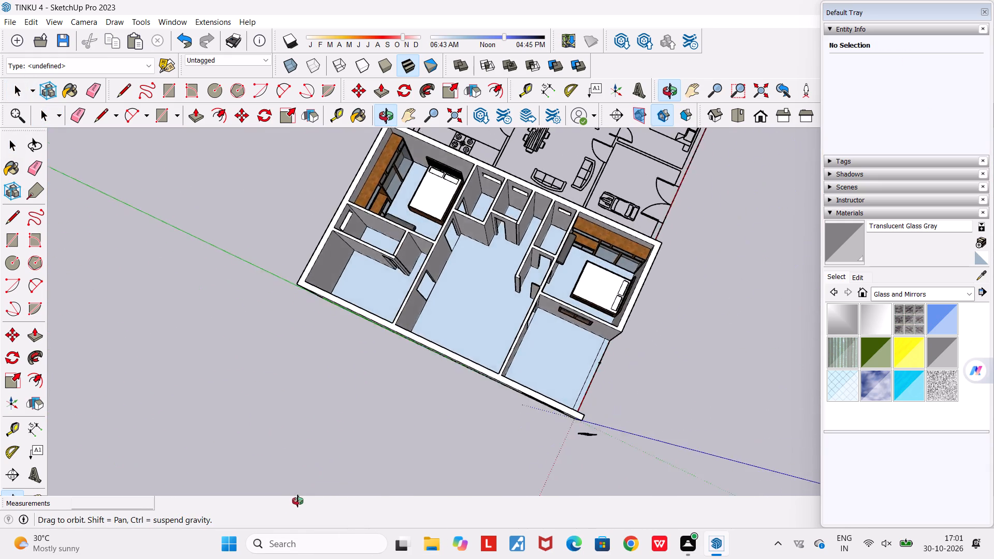
pyautogui.moveTo(298, 501); pyautogui.dragTo(182, 446, button='middle')
pyautogui.moveTo(308, 345); pyautogui.dragTo(168, 376, button='middle')
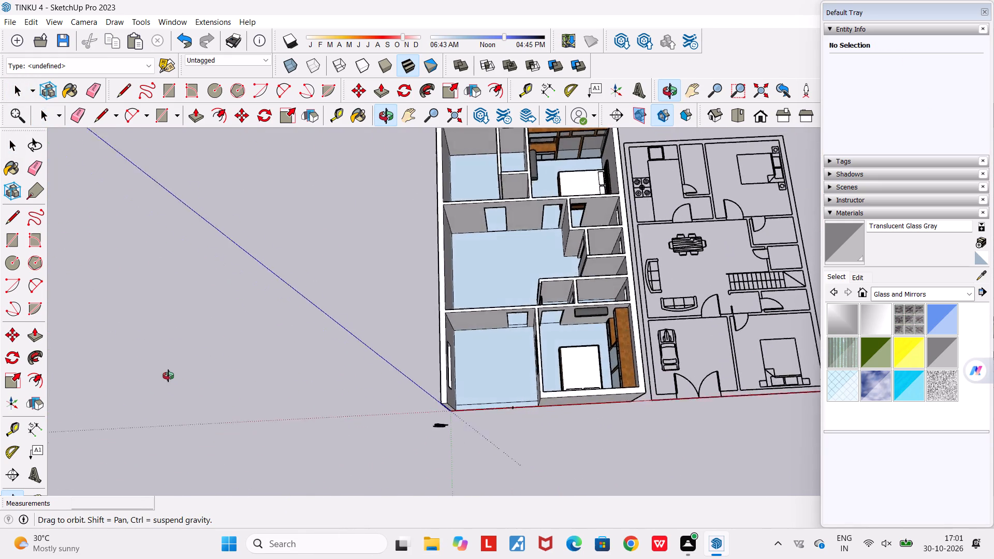
pyautogui.moveTo(168, 376); pyautogui.dragTo(530, 187, button='middle')
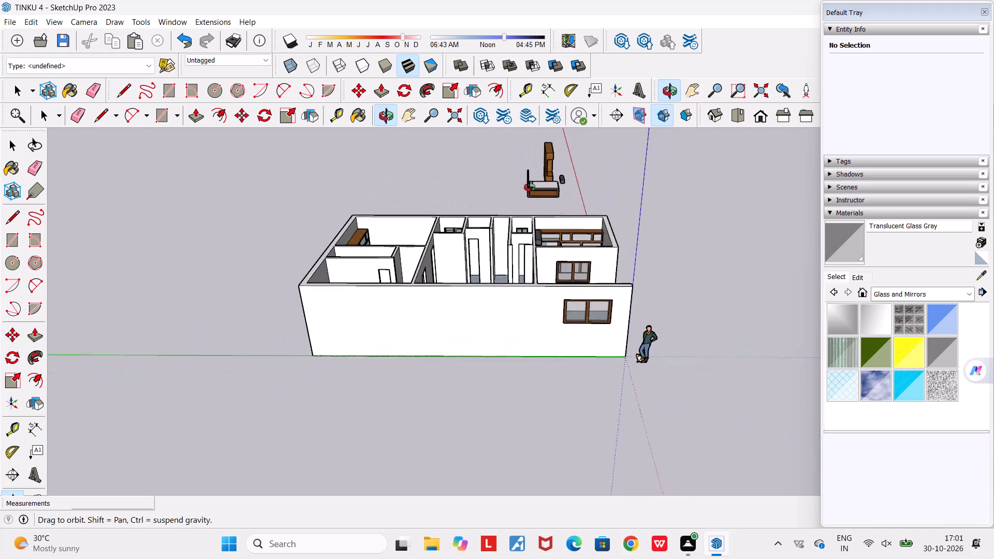
pyautogui.moveTo(530, 187); pyautogui.dragTo(514, 167, button='middle')
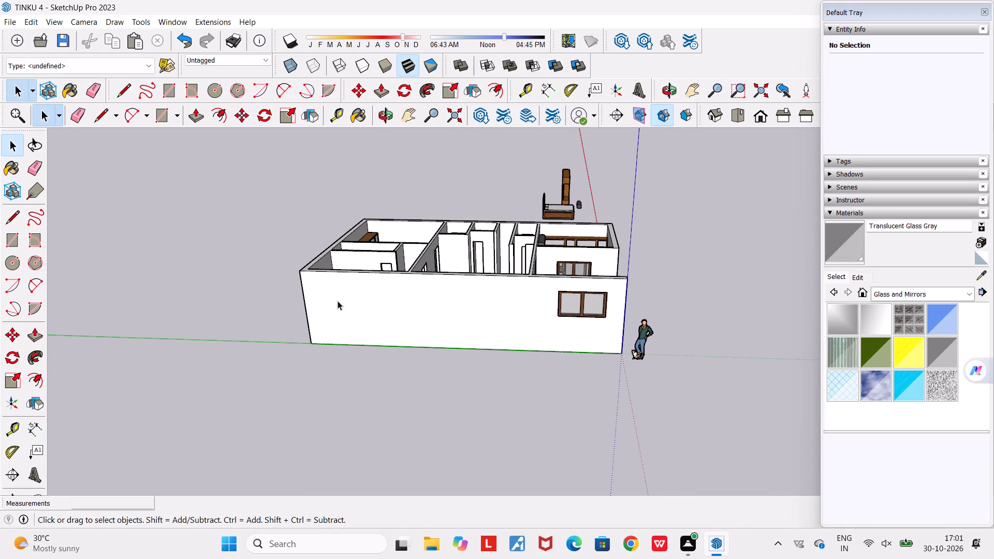
pyautogui.scroll(4, 348, 282)
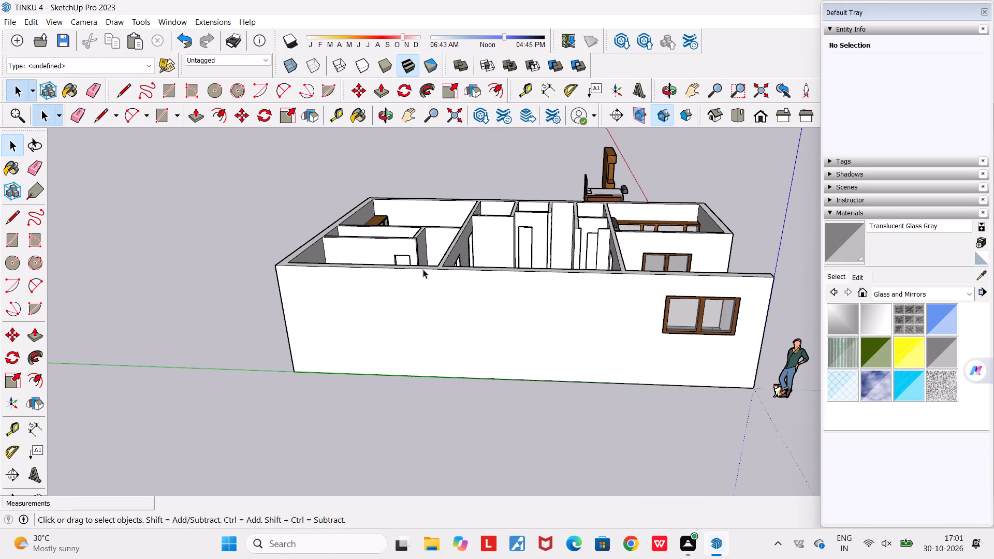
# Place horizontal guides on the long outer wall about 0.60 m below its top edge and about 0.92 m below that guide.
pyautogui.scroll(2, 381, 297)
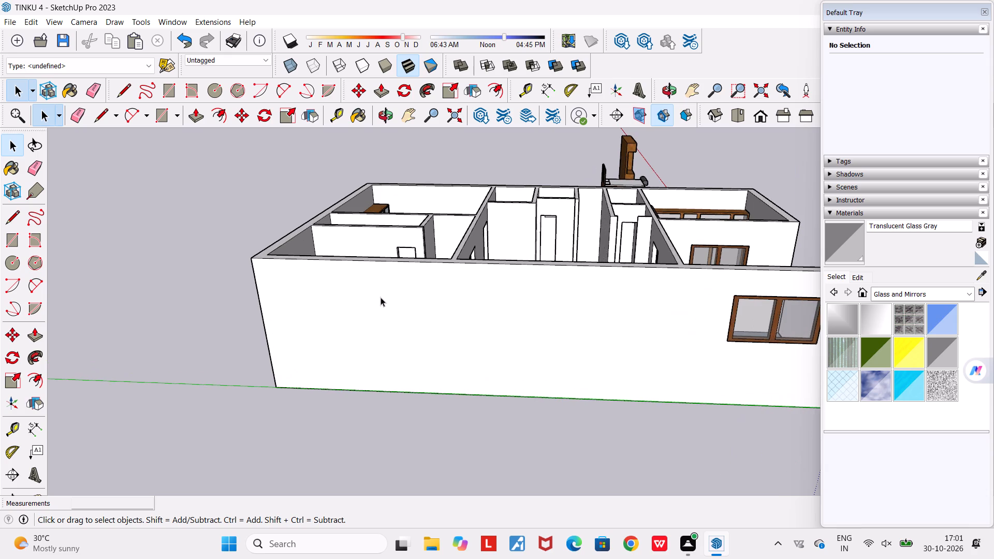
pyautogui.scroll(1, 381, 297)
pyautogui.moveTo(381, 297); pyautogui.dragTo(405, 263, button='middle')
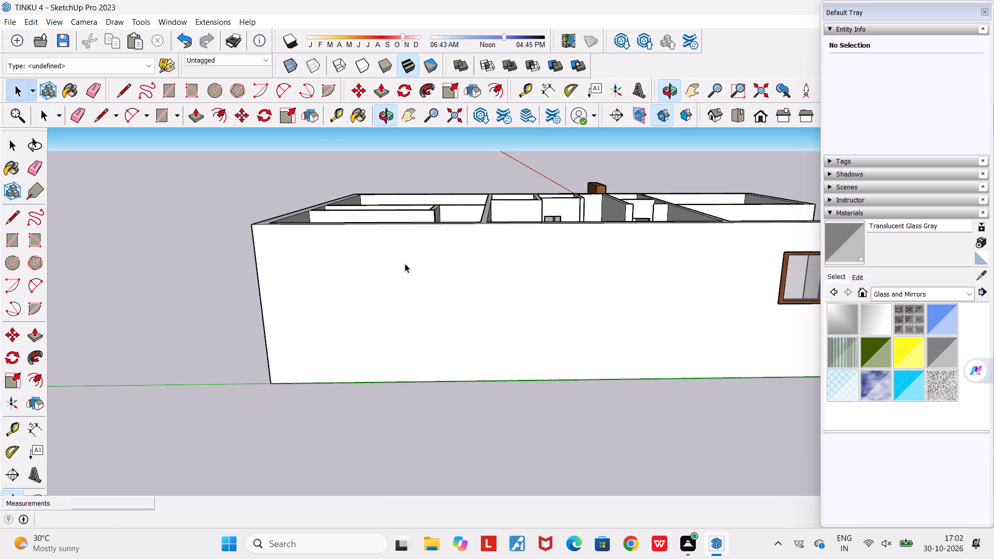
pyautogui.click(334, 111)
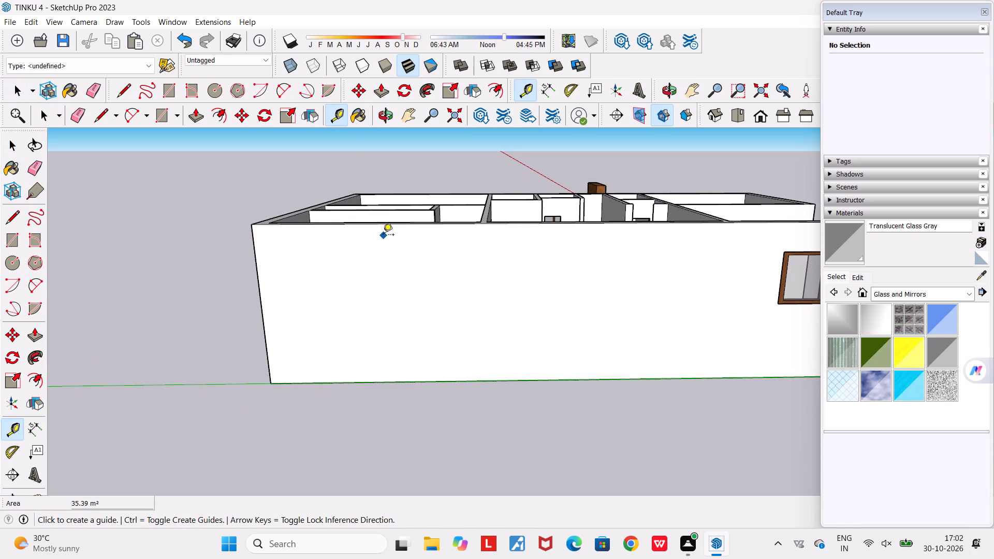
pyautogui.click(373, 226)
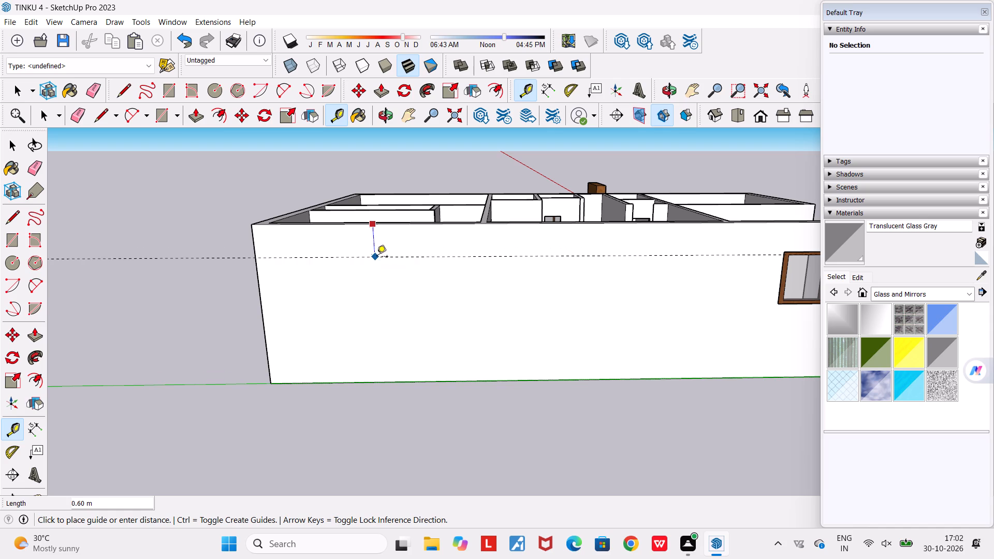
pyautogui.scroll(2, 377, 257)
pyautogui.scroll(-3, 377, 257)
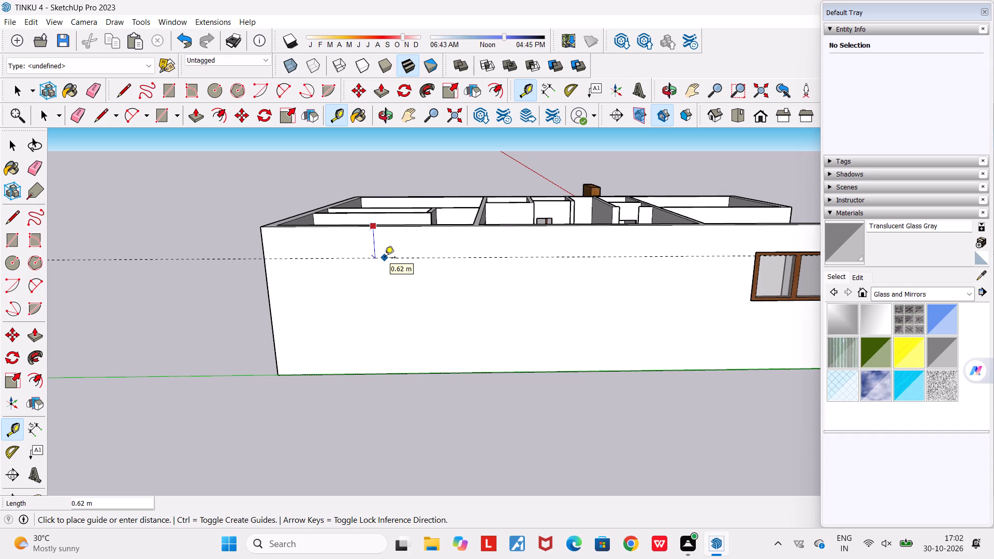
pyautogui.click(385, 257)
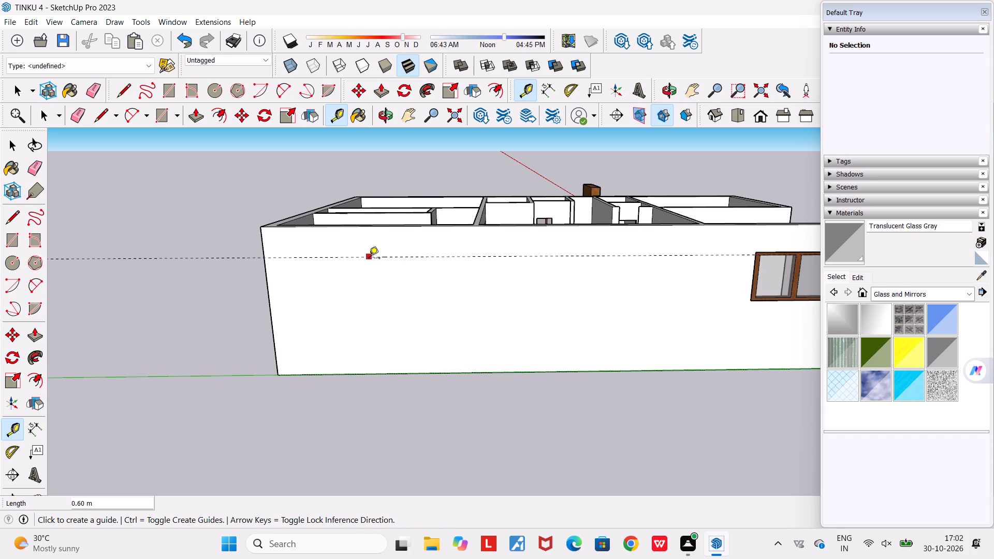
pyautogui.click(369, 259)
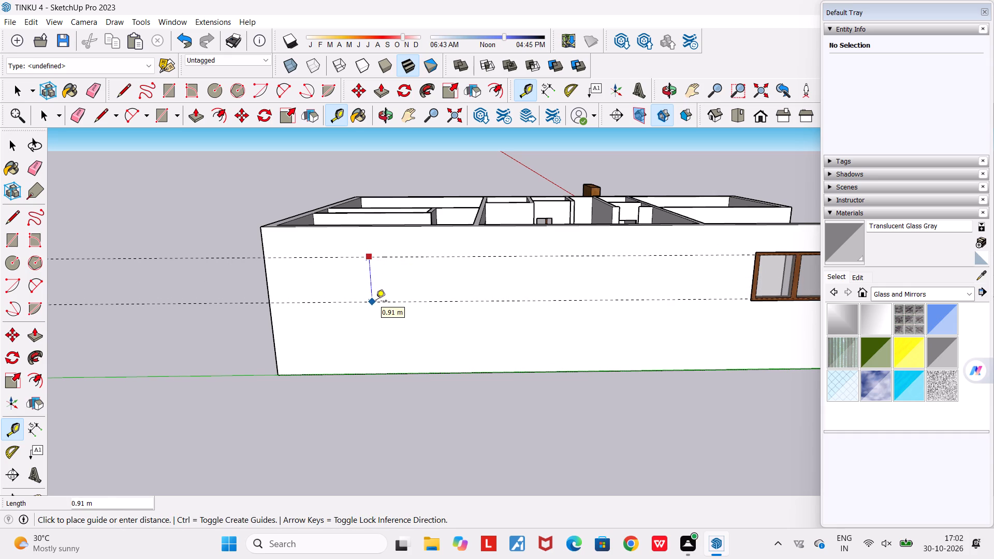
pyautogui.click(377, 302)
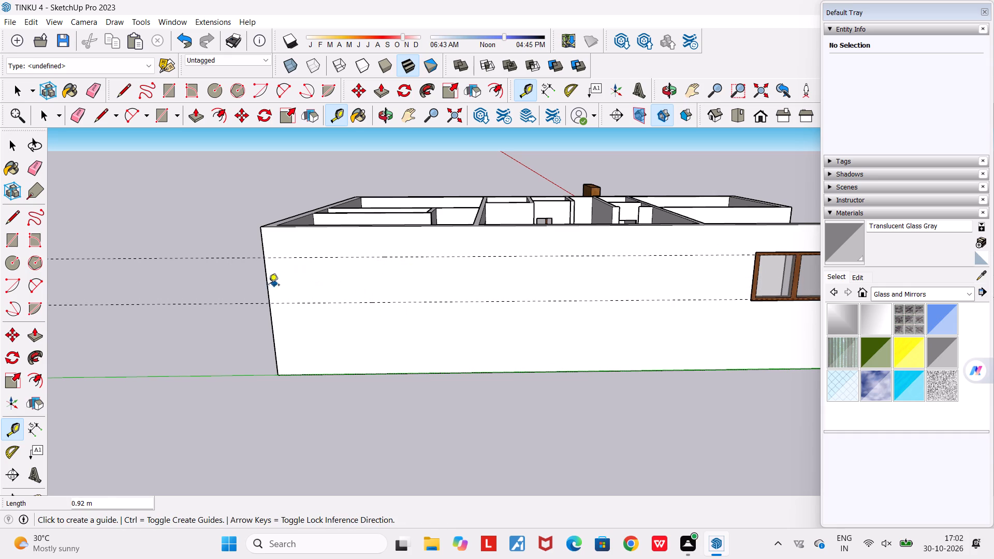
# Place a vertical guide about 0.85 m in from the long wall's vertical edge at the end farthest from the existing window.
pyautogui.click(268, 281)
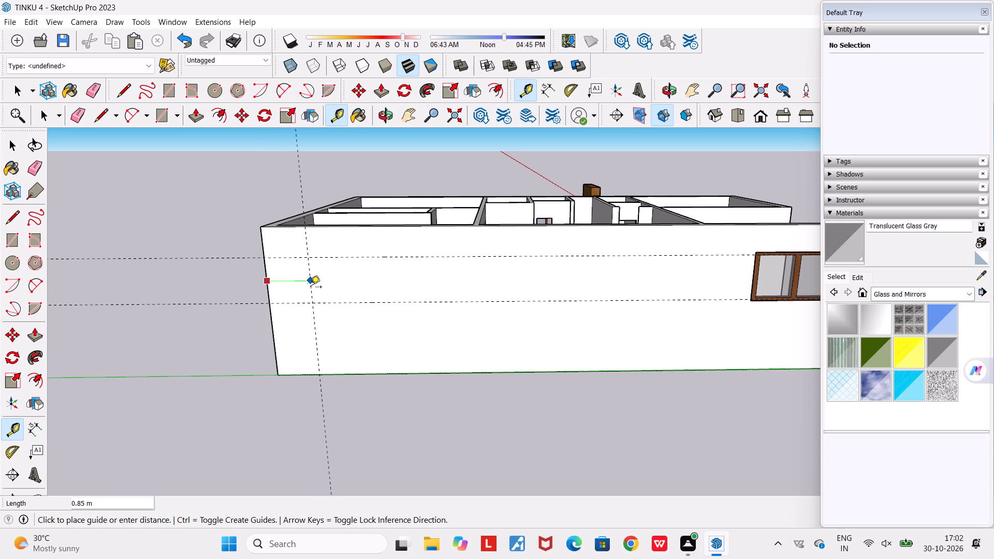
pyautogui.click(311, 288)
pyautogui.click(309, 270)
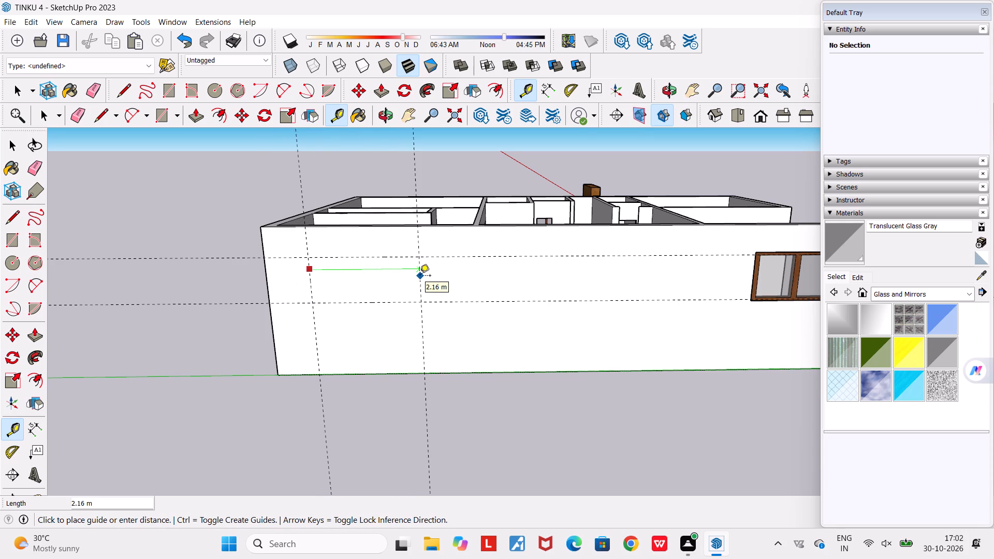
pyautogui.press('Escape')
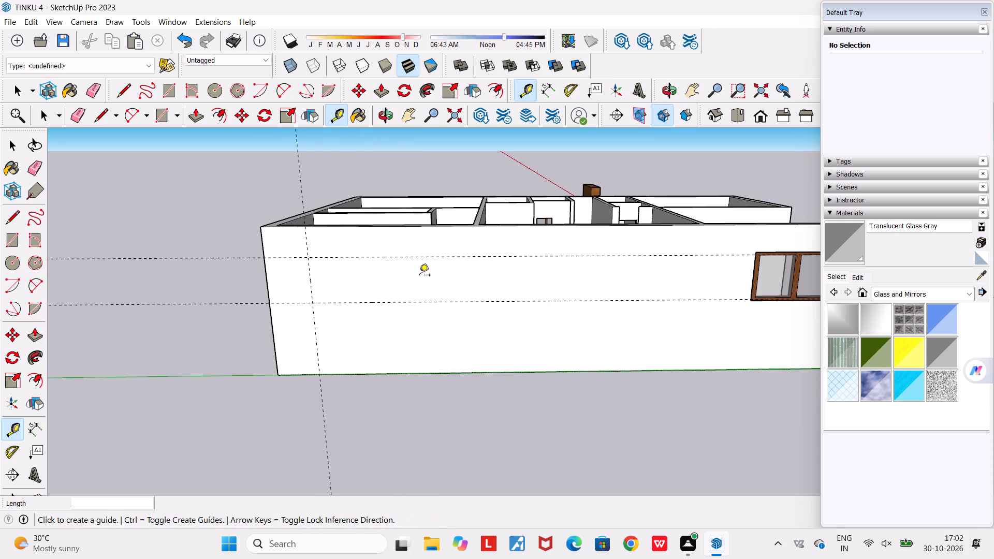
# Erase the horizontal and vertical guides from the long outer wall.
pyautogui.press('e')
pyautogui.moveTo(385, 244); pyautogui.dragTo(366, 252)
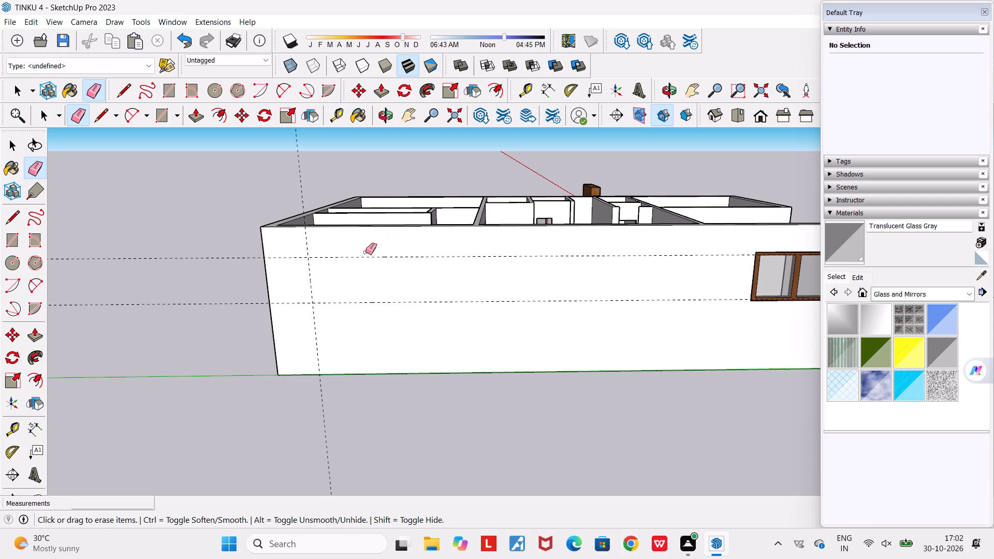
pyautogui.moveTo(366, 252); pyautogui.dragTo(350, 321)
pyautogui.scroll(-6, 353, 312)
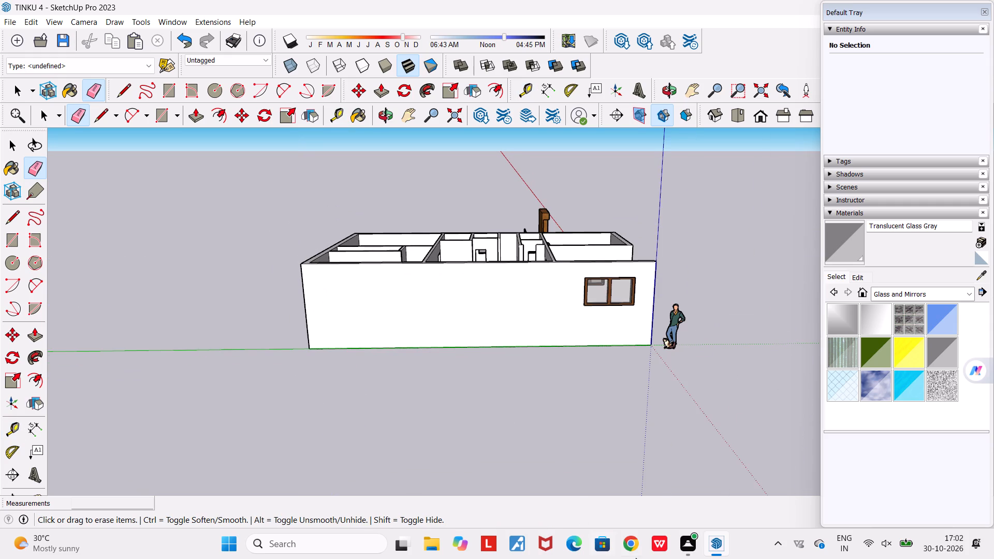
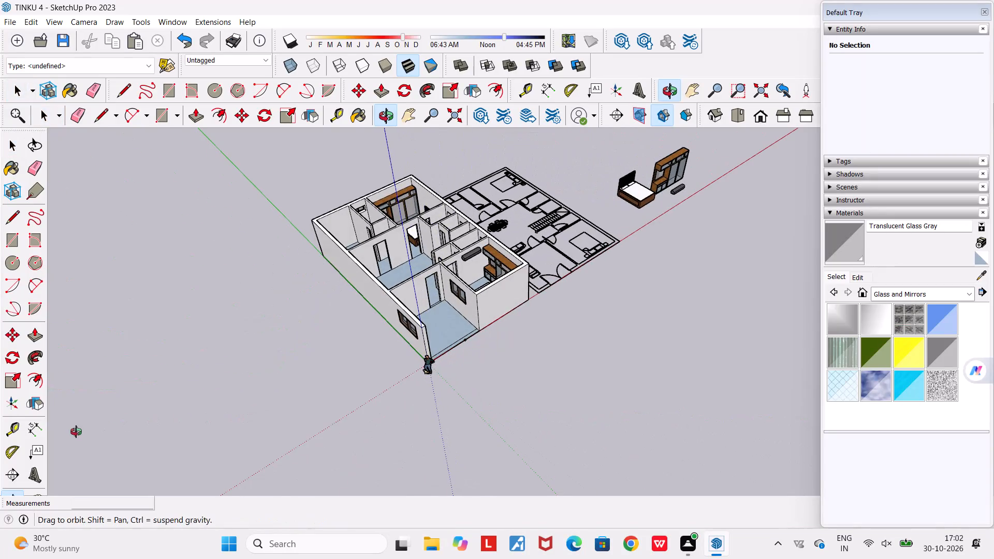
# Examine the house model's rooms and outer walls from above and from several sides.
pyautogui.moveTo(229, 348); pyautogui.dragTo(84, 355, button='middle')
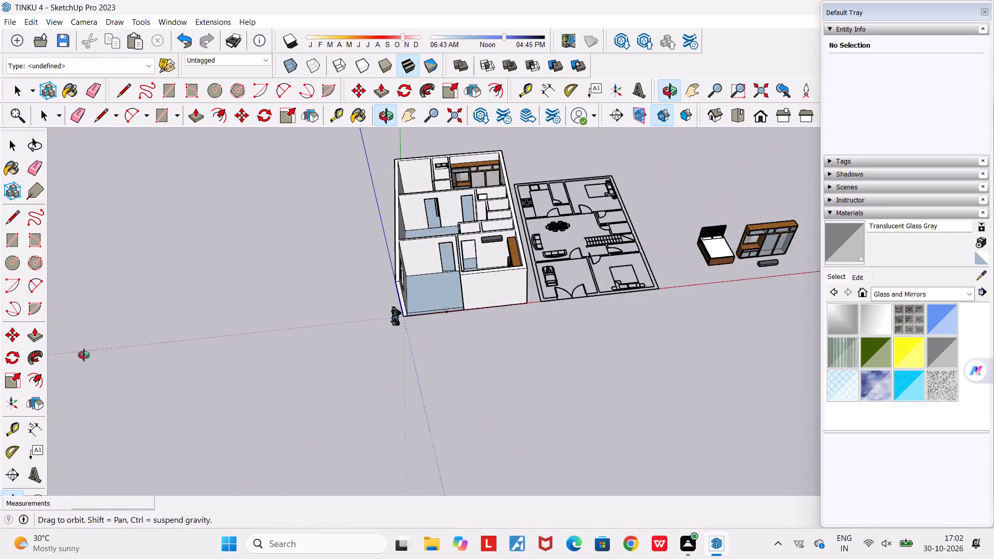
pyautogui.moveTo(84, 355); pyautogui.dragTo(75, 350, button='middle')
pyautogui.scroll(11, 414, 135)
pyautogui.moveTo(445, 163); pyautogui.dragTo(355, 226, button='middle')
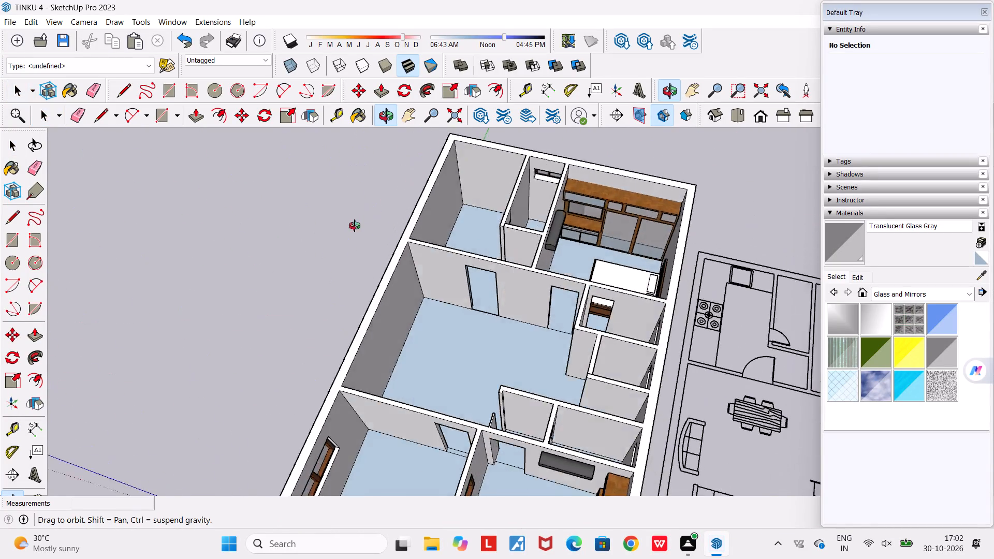
pyautogui.moveTo(355, 226); pyautogui.dragTo(253, 248, button='middle')
pyautogui.scroll(-12, 253, 248)
pyautogui.moveTo(309, 187); pyautogui.dragTo(471, 130, button='middle')
pyautogui.scroll(5, 406, 213)
pyautogui.scroll(4, 307, 301)
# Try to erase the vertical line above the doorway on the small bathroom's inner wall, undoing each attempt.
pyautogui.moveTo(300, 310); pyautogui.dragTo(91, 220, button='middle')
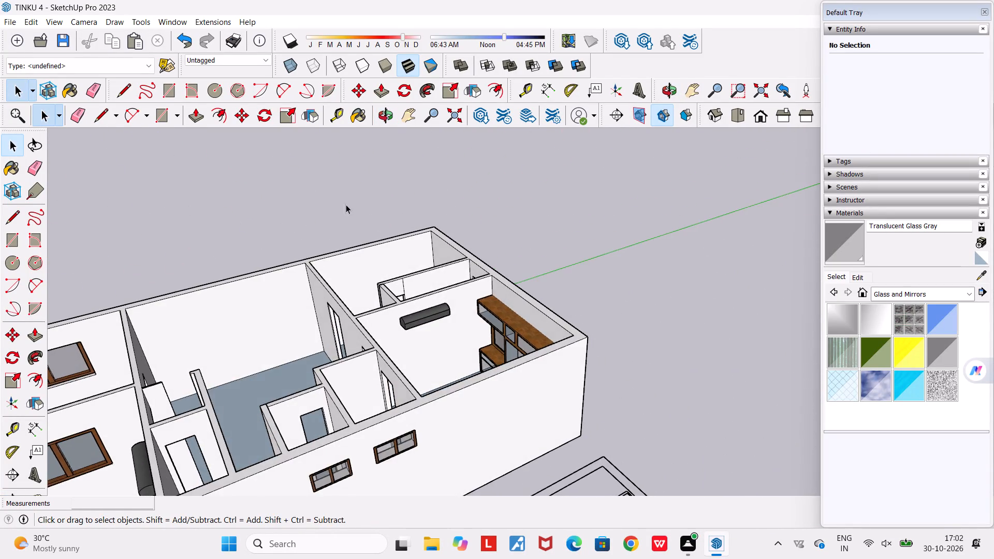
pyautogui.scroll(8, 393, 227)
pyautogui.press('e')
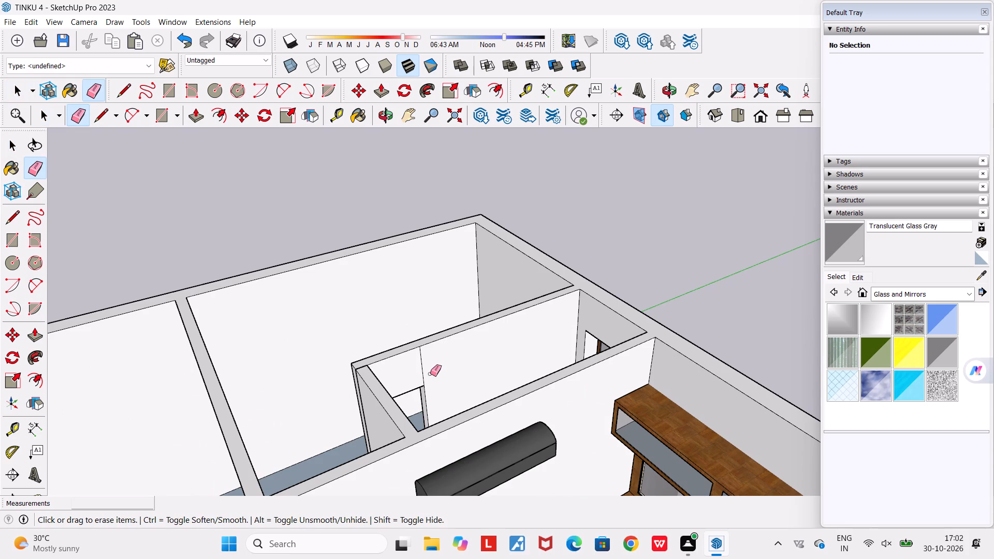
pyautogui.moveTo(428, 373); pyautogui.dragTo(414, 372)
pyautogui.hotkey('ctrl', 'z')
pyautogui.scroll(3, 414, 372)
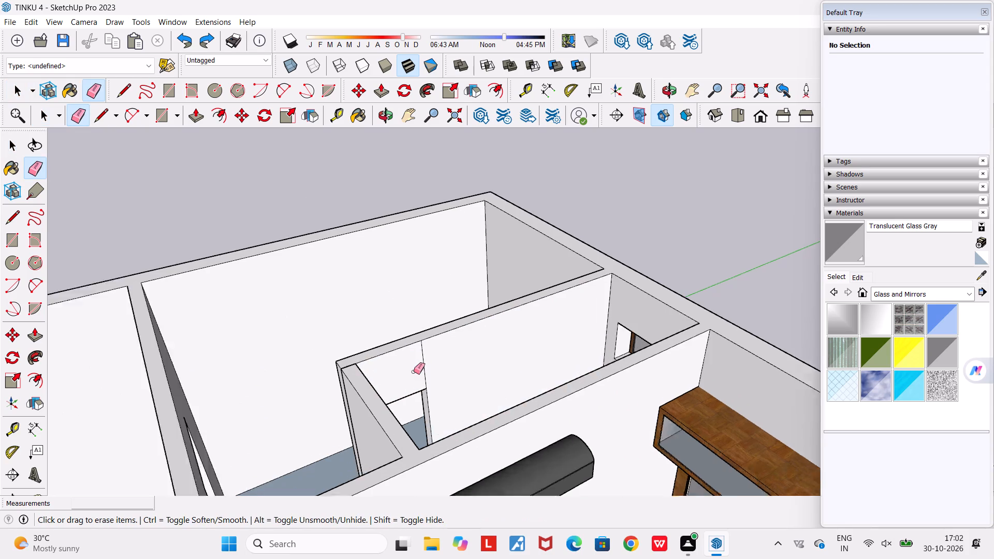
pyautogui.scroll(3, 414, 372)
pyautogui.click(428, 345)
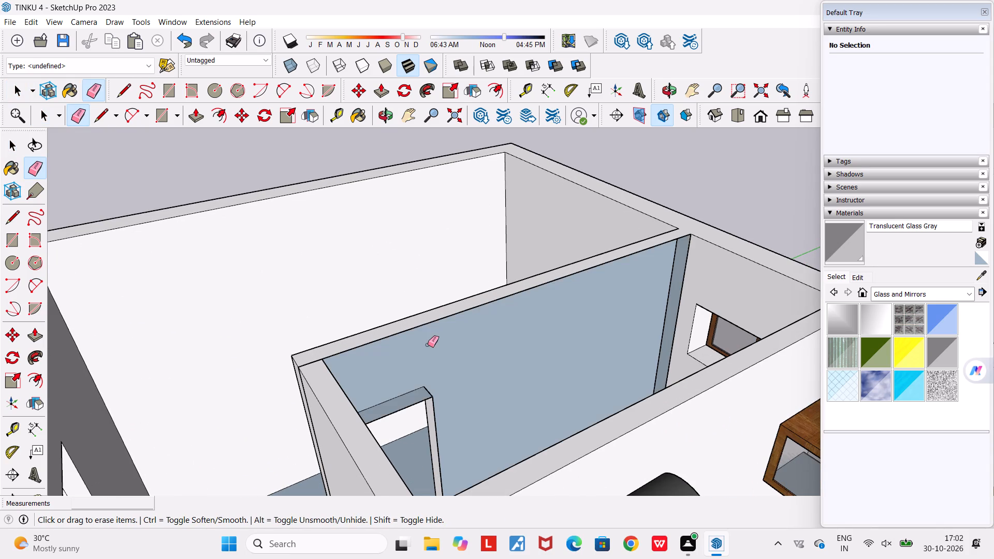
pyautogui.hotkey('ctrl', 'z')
# Examine the corner where the small bathroom's two partition walls meet, and the doorway beside it.
pyautogui.scroll(-4, 428, 345)
pyautogui.scroll(1, 428, 345)
pyautogui.moveTo(428, 345); pyautogui.dragTo(756, 327, button='middle')
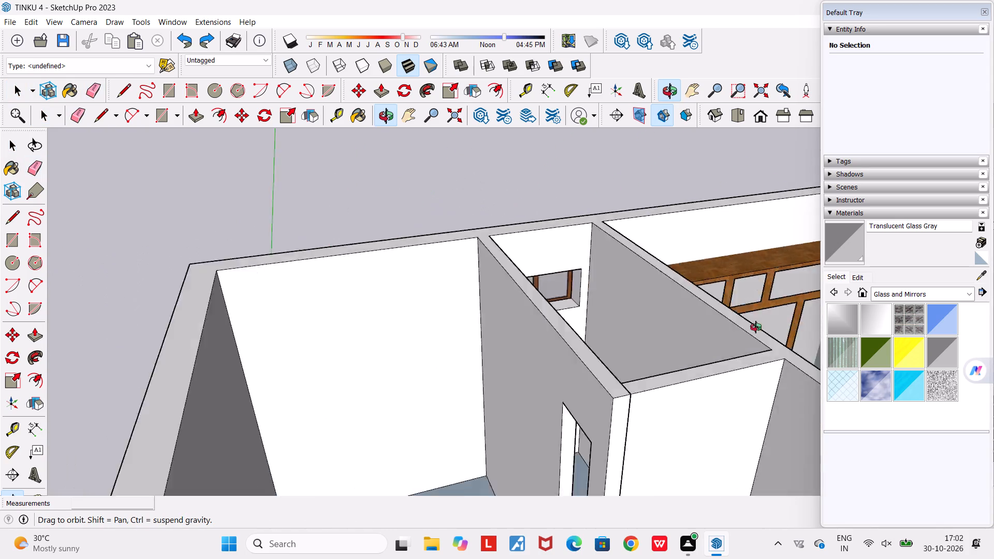
pyautogui.moveTo(756, 327); pyautogui.dragTo(613, 298, button='middle')
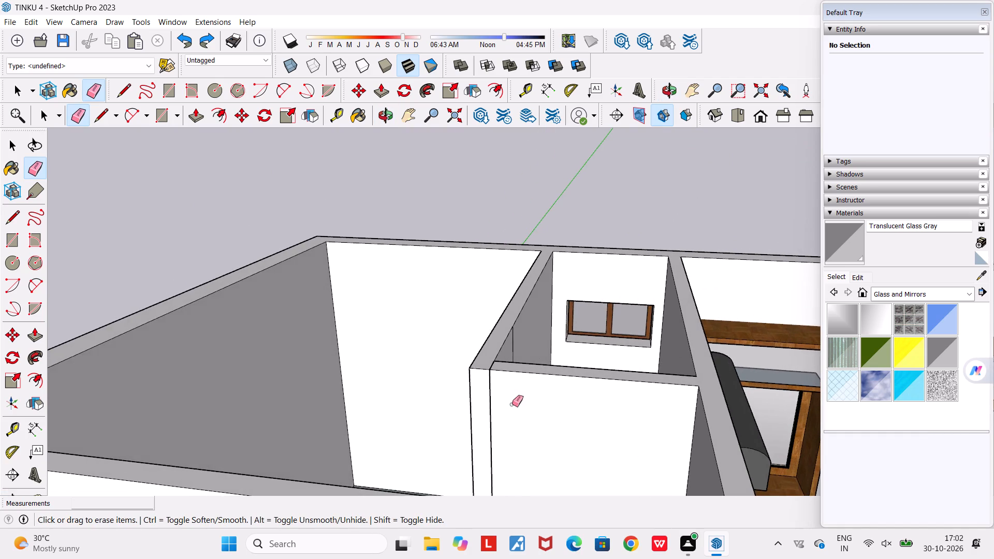
pyautogui.scroll(15, 498, 418)
pyautogui.moveTo(487, 396); pyautogui.dragTo(578, 453, button='middle')
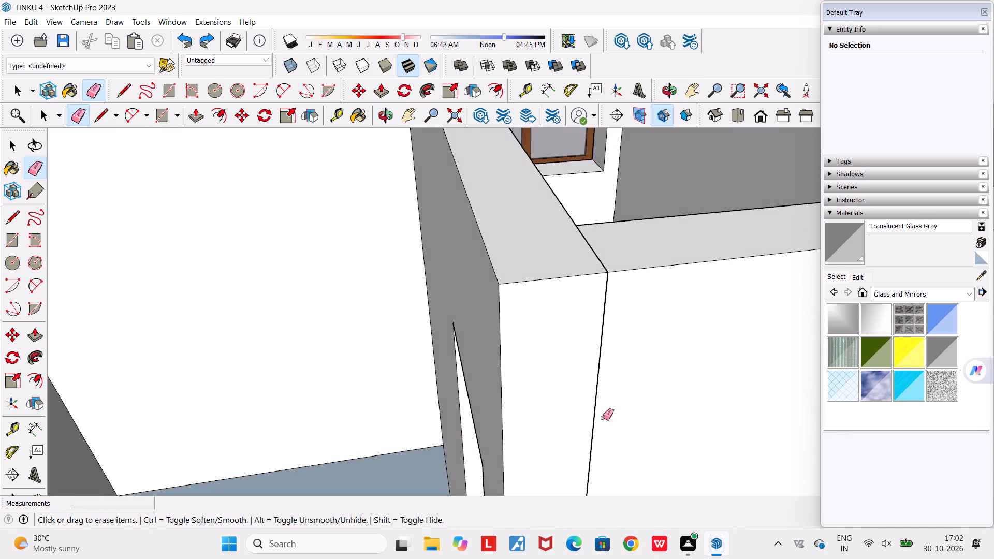
pyautogui.scroll(9, 620, 312)
pyautogui.moveTo(612, 302); pyautogui.dragTo(471, 340, button='middle')
pyautogui.scroll(-5, 471, 340)
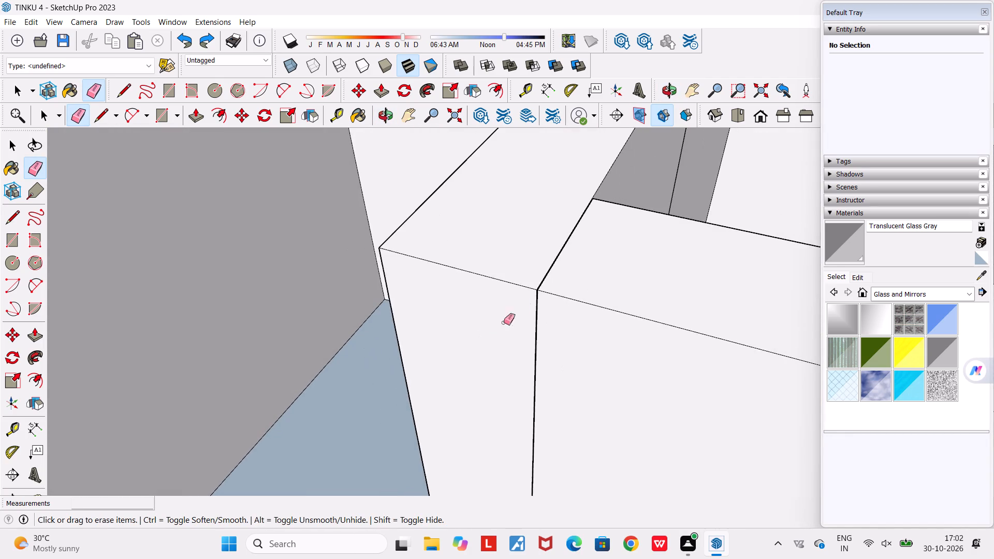
pyautogui.scroll(-5, 520, 311)
pyautogui.scroll(-14, 563, 313)
pyautogui.scroll(-7, 563, 313)
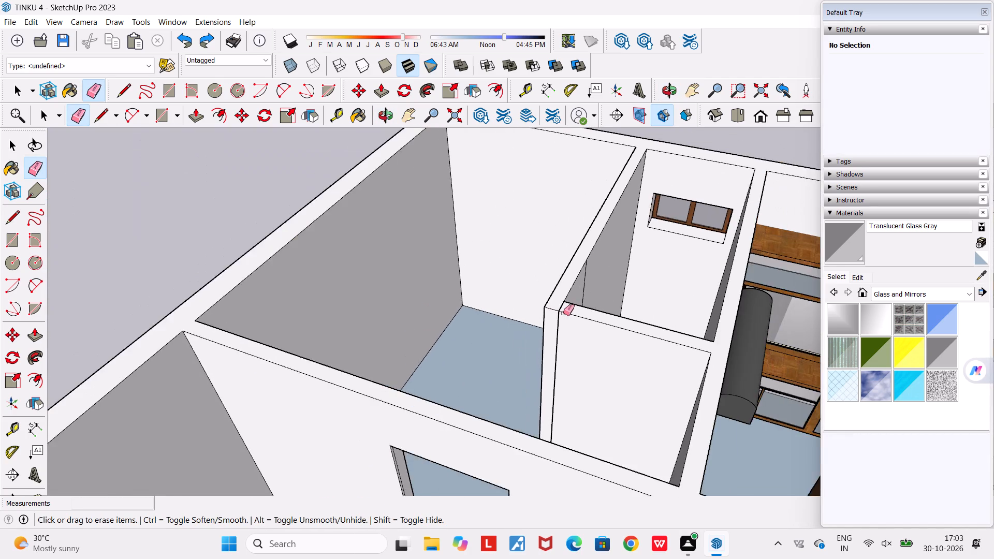
pyautogui.scroll(-5, 563, 313)
pyautogui.moveTo(565, 314); pyautogui.dragTo(788, 318, button='middle')
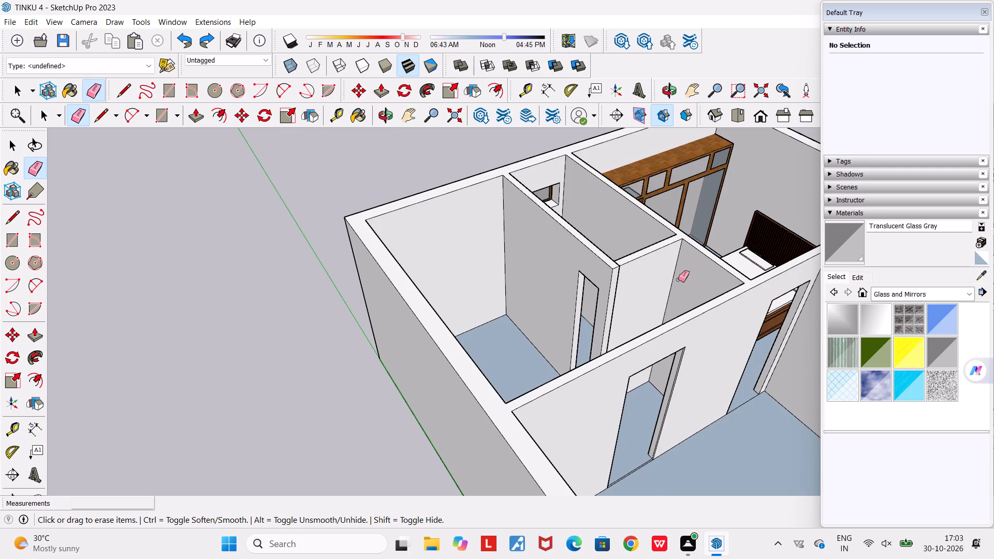
# Push the narrow end face of the bathroom's doorway partition back about 0.11 m, to the adjoining partition's inner face.
pyautogui.scroll(6, 648, 280)
pyautogui.press('space')
pyautogui.scroll(3, 646, 279)
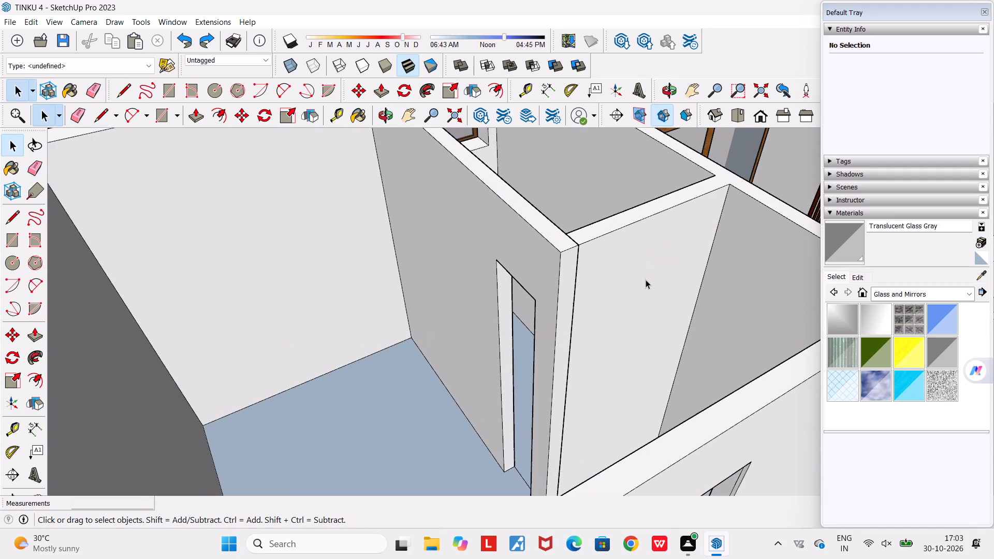
pyautogui.scroll(1, 569, 299)
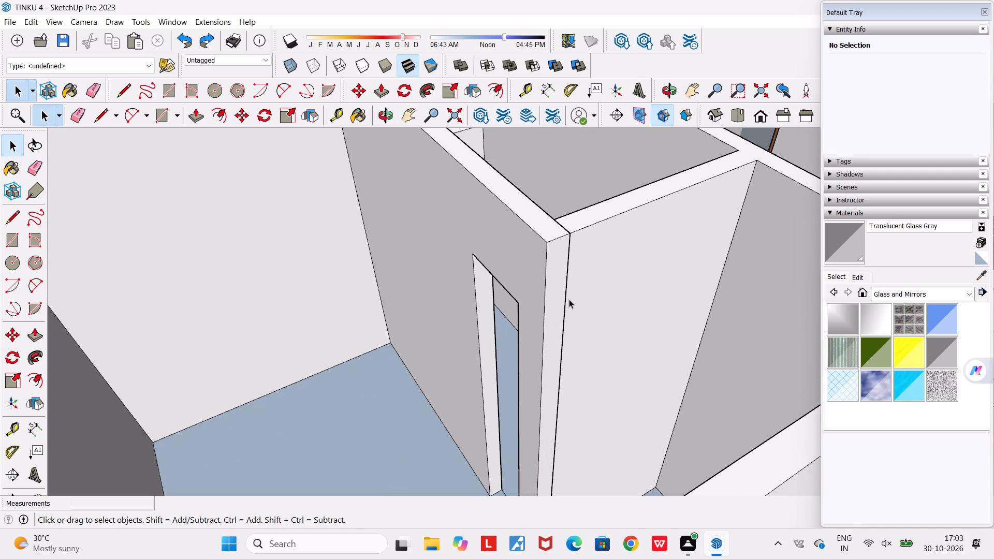
pyautogui.press('p')
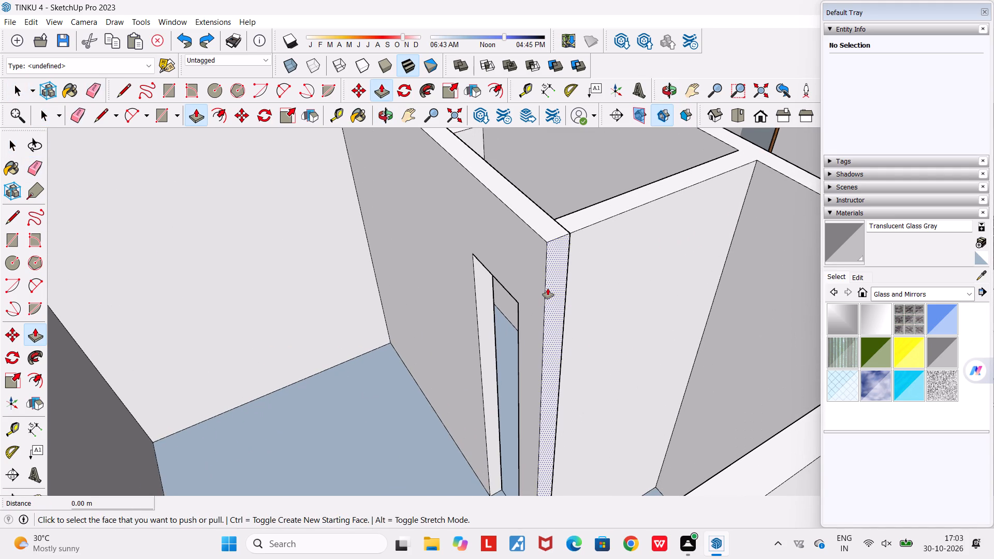
pyautogui.click(551, 287)
pyautogui.scroll(7, 544, 262)
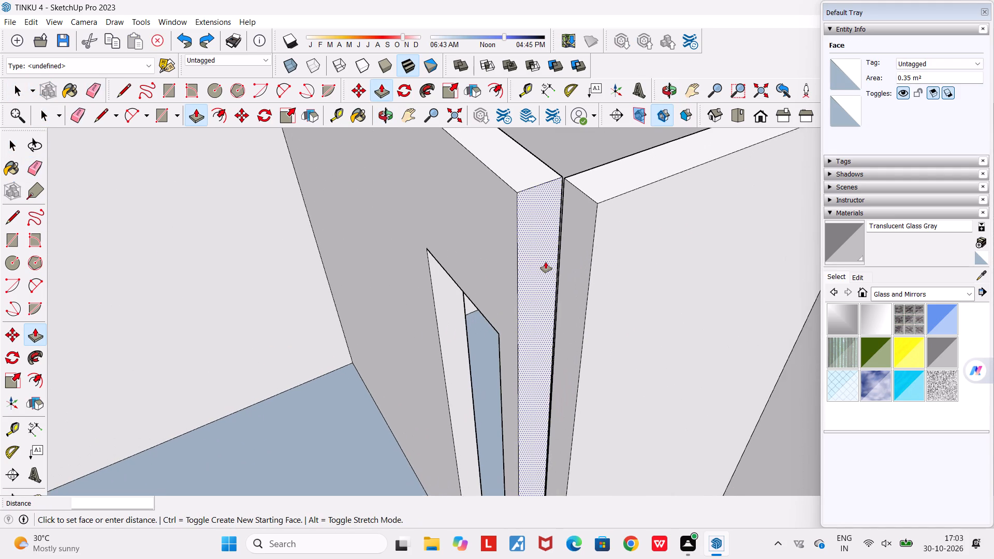
pyautogui.scroll(3, 549, 264)
pyautogui.moveTo(549, 264); pyautogui.dragTo(555, 290, button='middle')
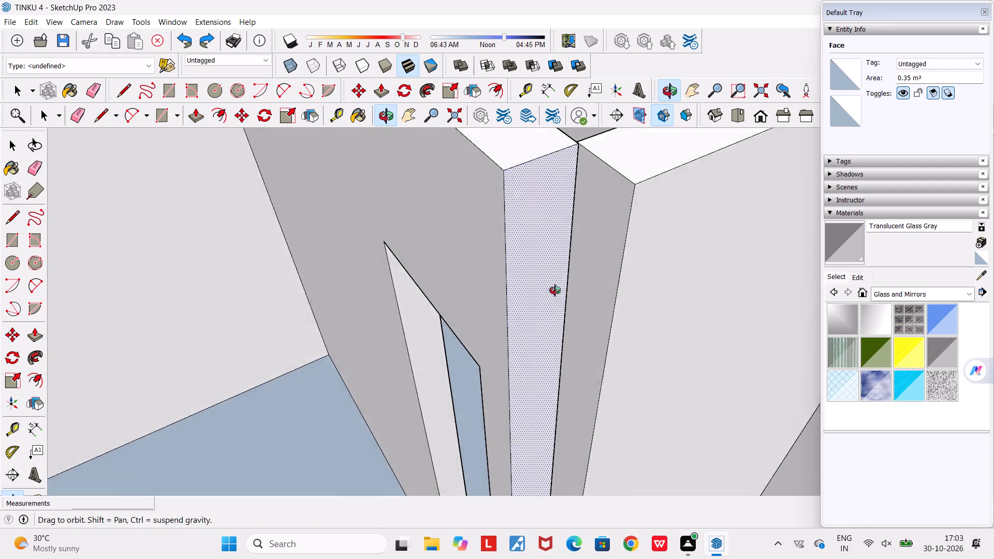
pyautogui.moveTo(555, 290); pyautogui.dragTo(576, 342, button='middle')
pyautogui.scroll(5, 576, 339)
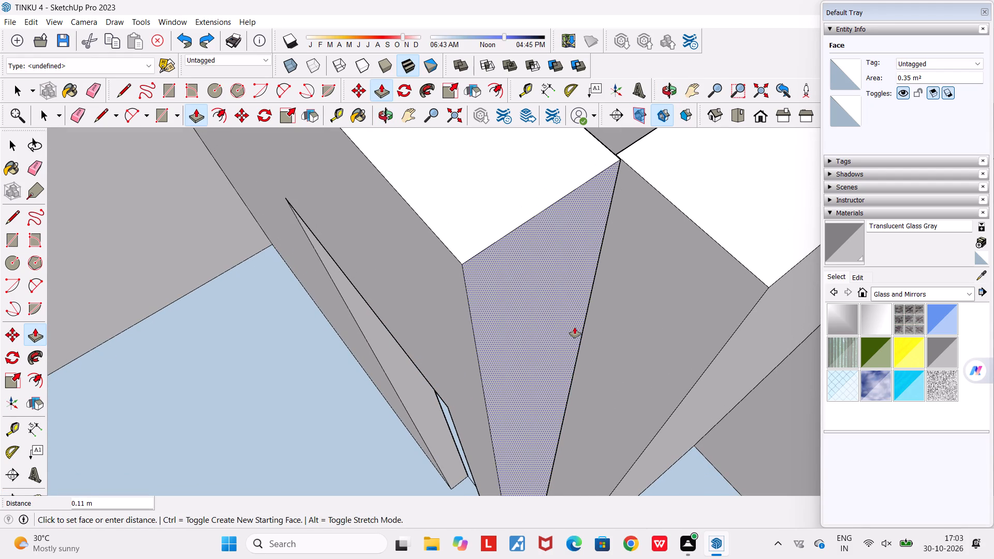
pyautogui.click(576, 326)
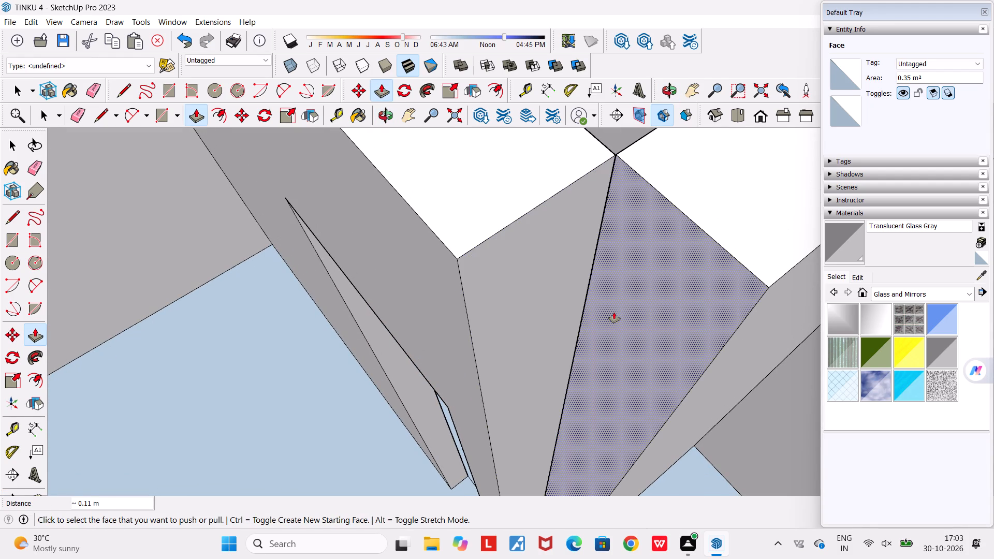
# Extend the adjoining bathroom partition's end face about 0.11 m, flush with the outer face of the doorway partition.
pyautogui.click(617, 312)
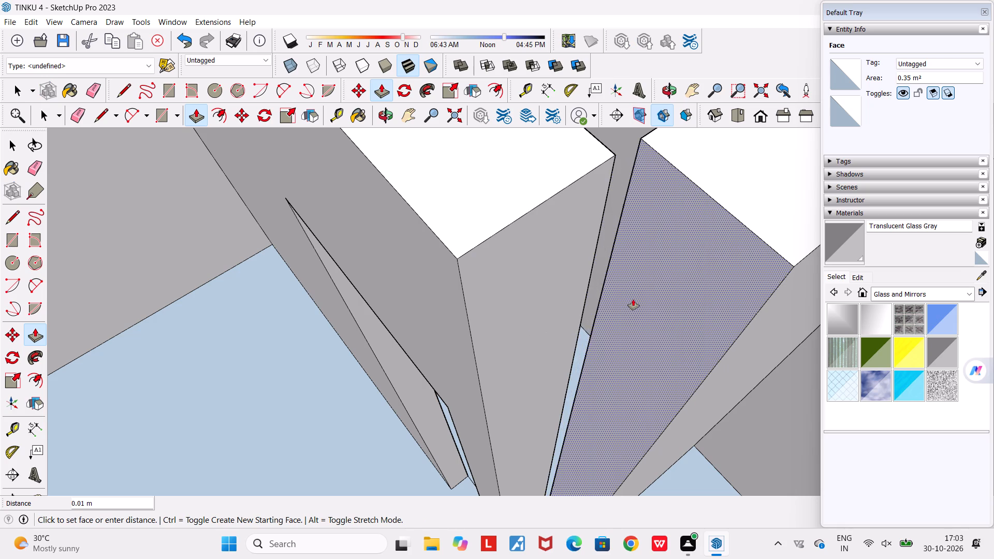
pyautogui.click(514, 339)
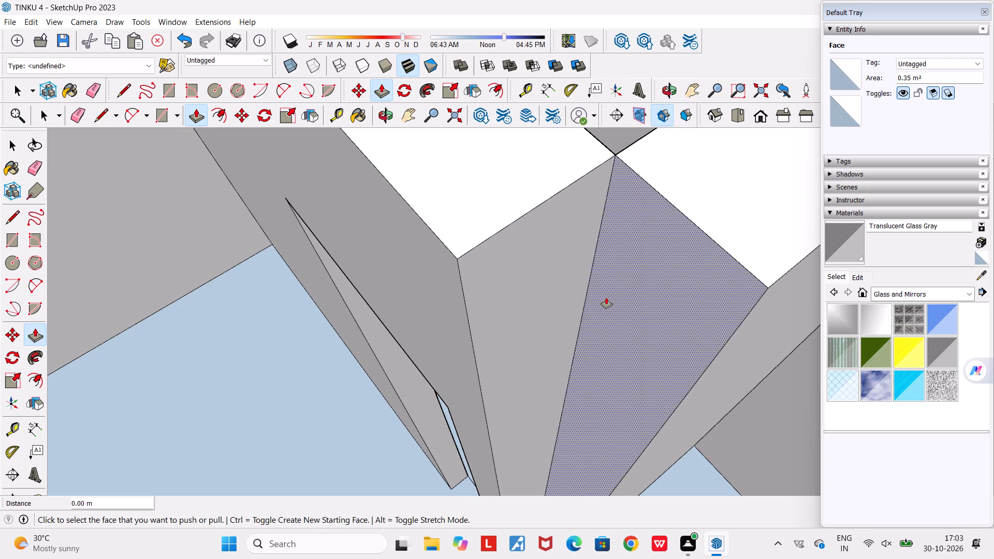
pyautogui.click(609, 295)
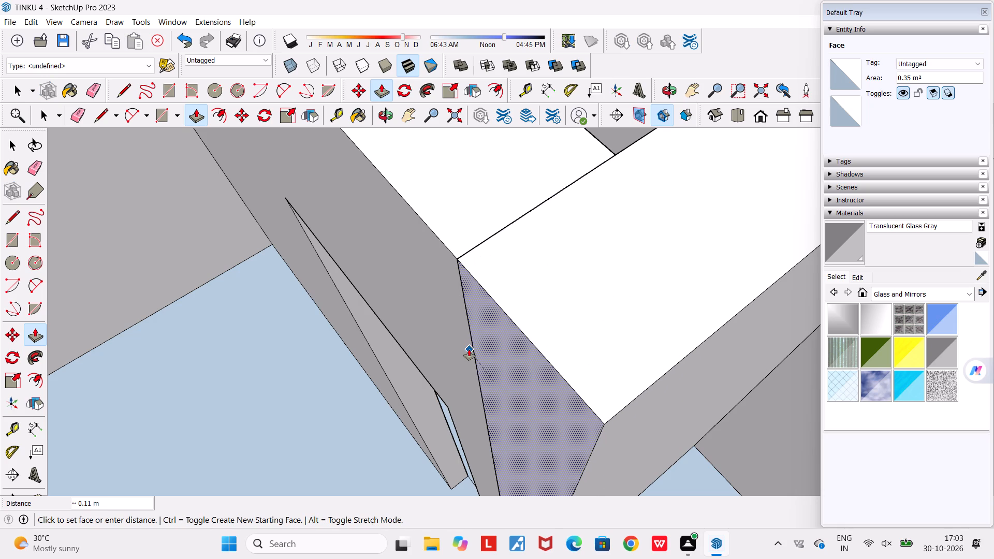
pyautogui.scroll(5, 470, 350)
pyautogui.click(470, 350)
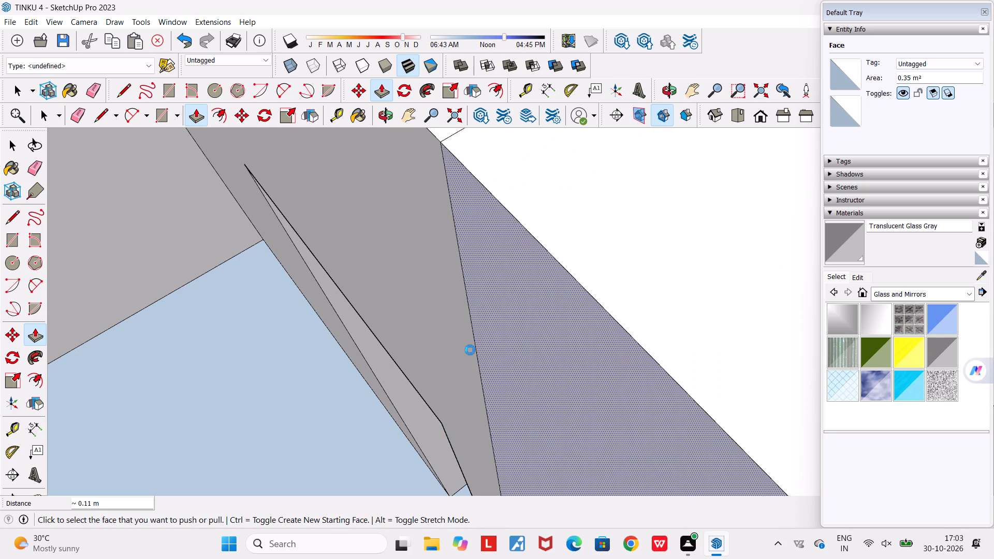
# Erase the leftover vertical and top seam lines at the bathroom partition corner.
pyautogui.scroll(-20, 470, 350)
pyautogui.scroll(-4, 470, 350)
pyautogui.moveTo(478, 346); pyautogui.dragTo(624, 277, button='middle')
pyautogui.scroll(-5, 624, 277)
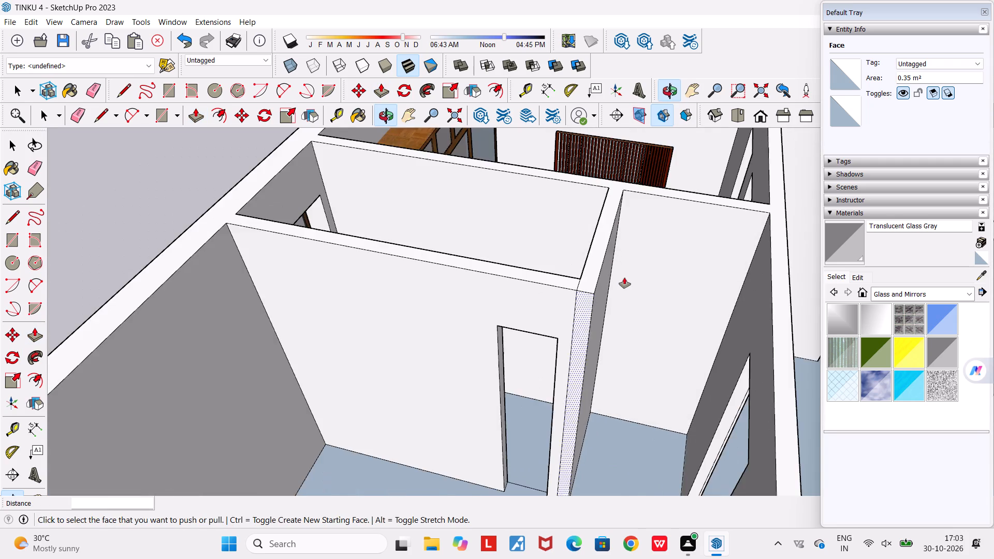
pyautogui.scroll(-4, 624, 277)
pyautogui.press('e')
pyautogui.scroll(5, 607, 285)
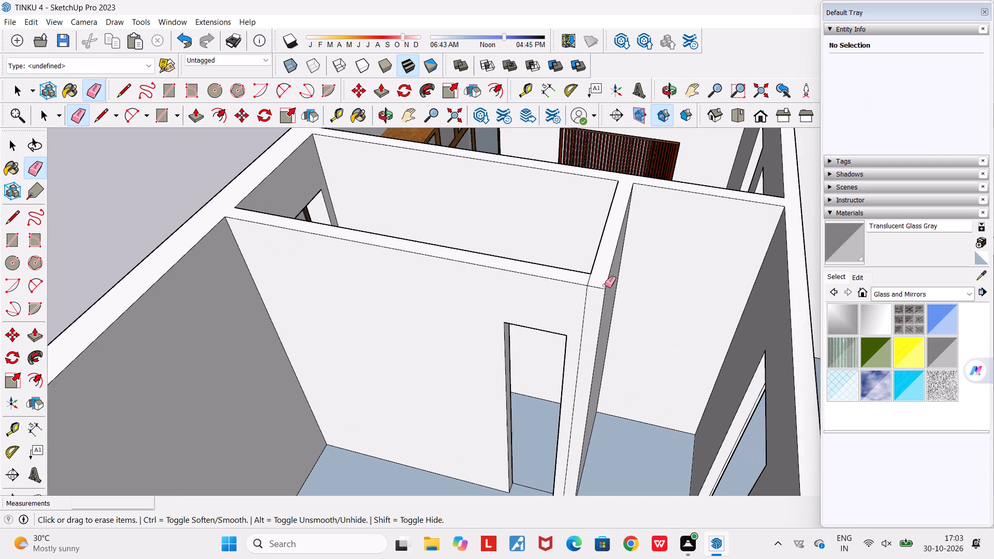
pyautogui.moveTo(588, 303); pyautogui.dragTo(579, 303)
pyautogui.scroll(5, 591, 284)
pyautogui.moveTo(591, 283); pyautogui.dragTo(586, 281)
pyautogui.scroll(-6, 579, 306)
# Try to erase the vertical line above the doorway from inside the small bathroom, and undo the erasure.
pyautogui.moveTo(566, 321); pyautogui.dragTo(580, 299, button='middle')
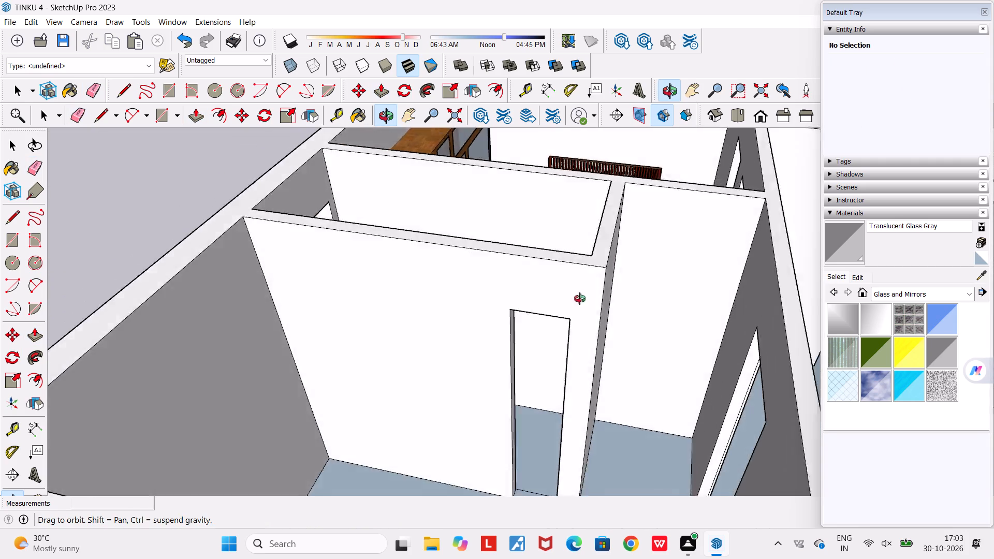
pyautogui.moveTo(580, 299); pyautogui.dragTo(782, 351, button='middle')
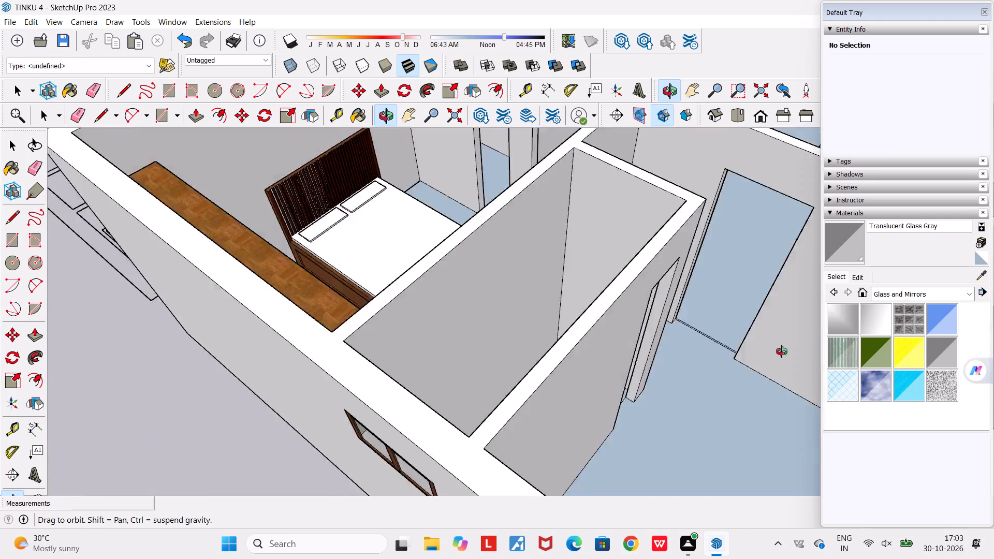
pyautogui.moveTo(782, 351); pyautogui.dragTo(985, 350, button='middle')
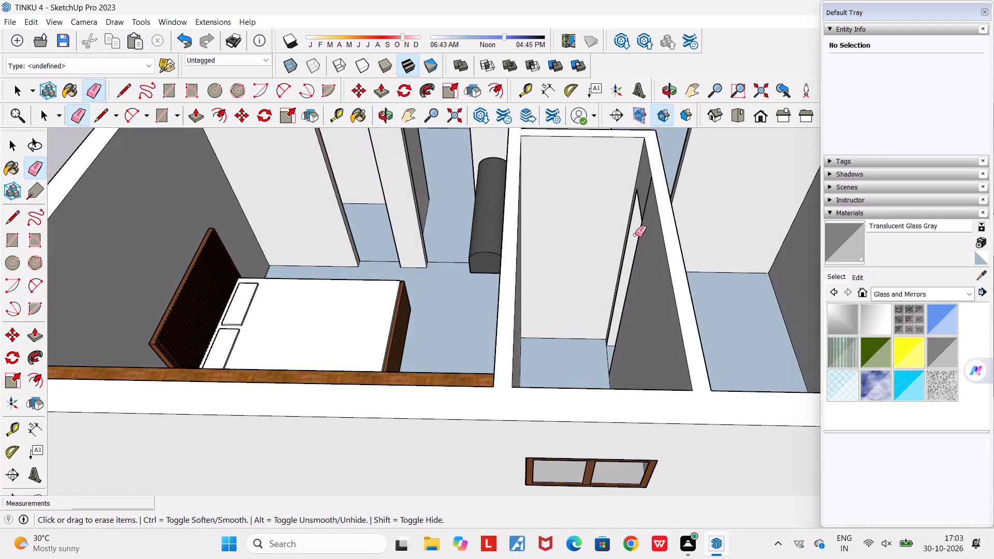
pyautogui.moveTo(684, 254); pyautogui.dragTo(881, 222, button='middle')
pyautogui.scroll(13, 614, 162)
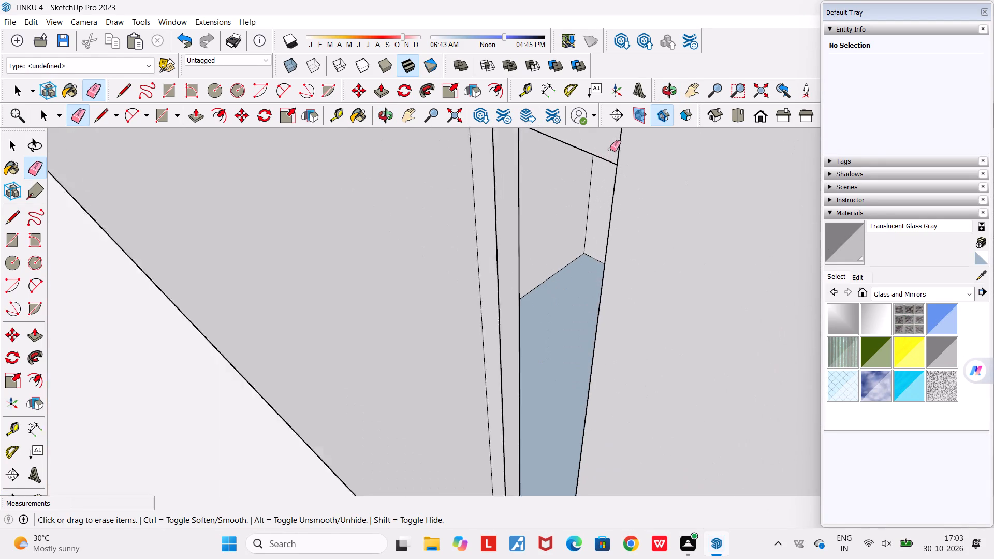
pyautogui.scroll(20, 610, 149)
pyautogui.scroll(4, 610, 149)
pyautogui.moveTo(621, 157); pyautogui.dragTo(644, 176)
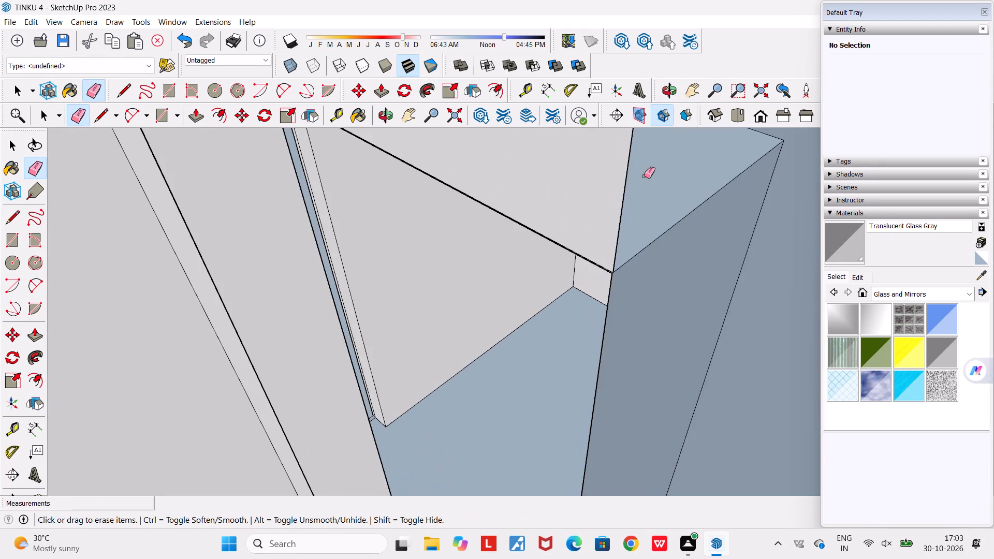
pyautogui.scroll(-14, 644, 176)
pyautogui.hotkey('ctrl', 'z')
# Examine the bedroom, the whole house model, the floor plan and the spare furniture from several sides.
pyautogui.scroll(-5, 644, 176)
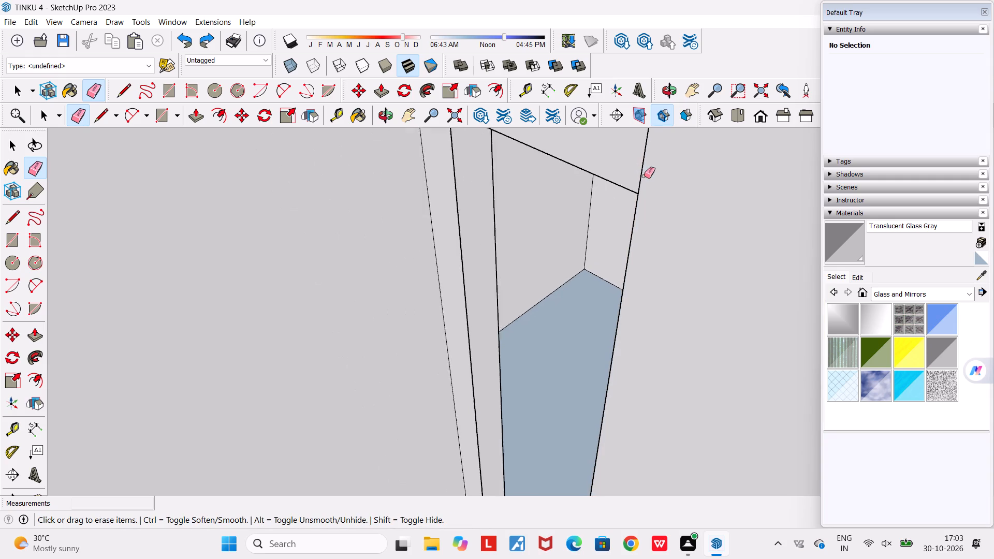
pyautogui.scroll(-20, 644, 176)
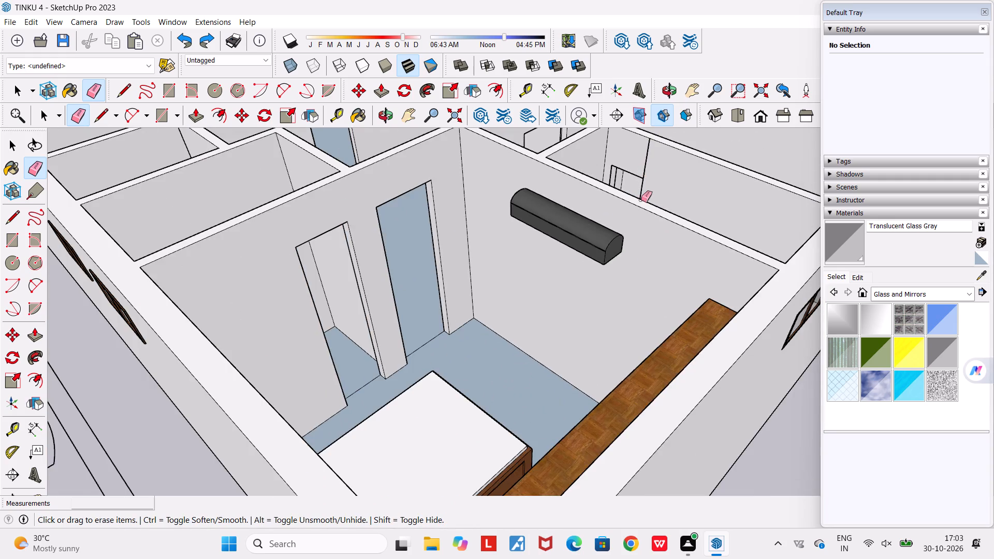
pyautogui.moveTo(641, 202); pyautogui.dragTo(419, 187, button='middle')
pyautogui.scroll(-10, 419, 188)
pyautogui.moveTo(531, 251); pyautogui.dragTo(298, 328, button='middle')
pyautogui.scroll(-6, 298, 328)
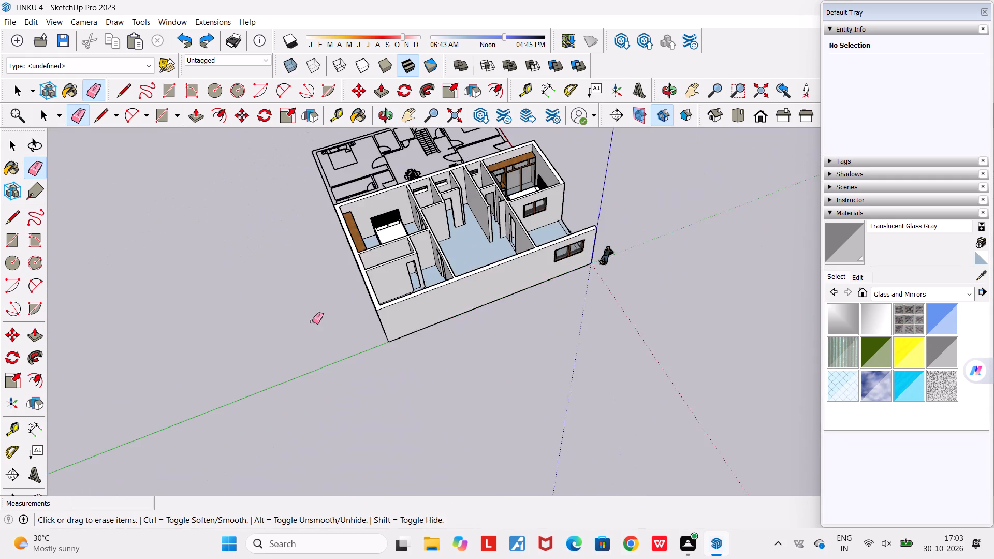
pyautogui.scroll(-4, 374, 342)
pyautogui.moveTo(464, 350); pyautogui.dragTo(159, 350, button='middle')
pyautogui.scroll(-6, 159, 350)
pyautogui.moveTo(488, 326); pyautogui.dragTo(276, 283, button='middle')
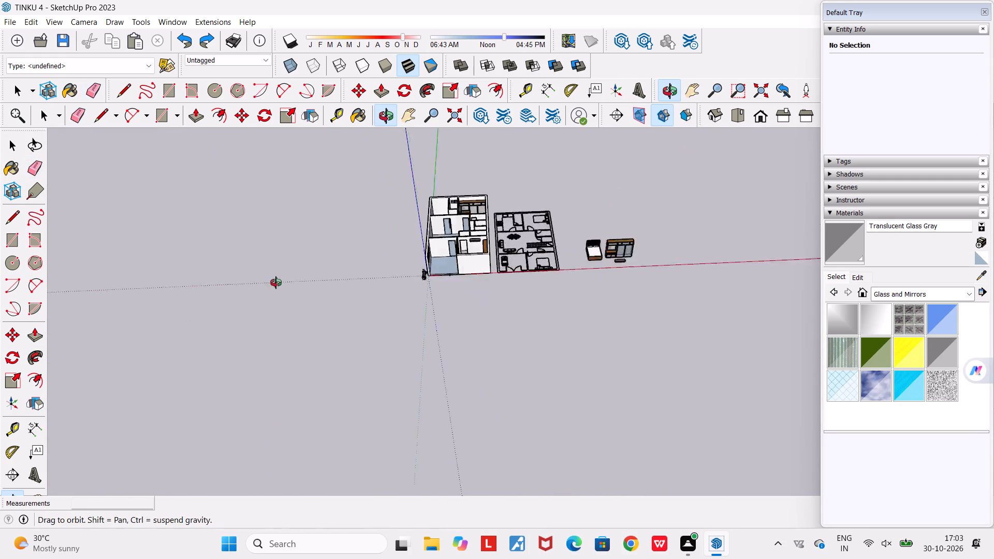
pyautogui.moveTo(276, 283); pyautogui.dragTo(185, 278, button='middle')
pyautogui.scroll(9, 569, 273)
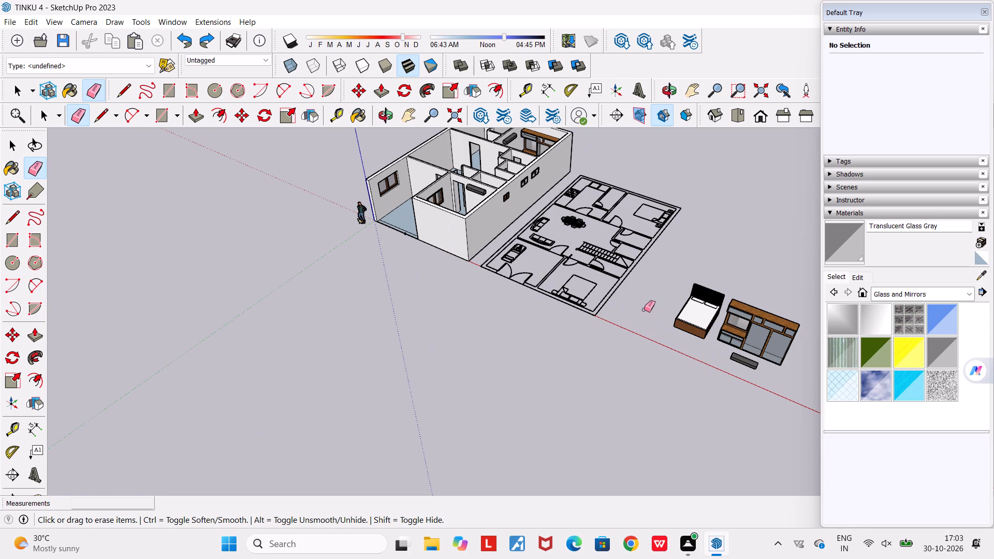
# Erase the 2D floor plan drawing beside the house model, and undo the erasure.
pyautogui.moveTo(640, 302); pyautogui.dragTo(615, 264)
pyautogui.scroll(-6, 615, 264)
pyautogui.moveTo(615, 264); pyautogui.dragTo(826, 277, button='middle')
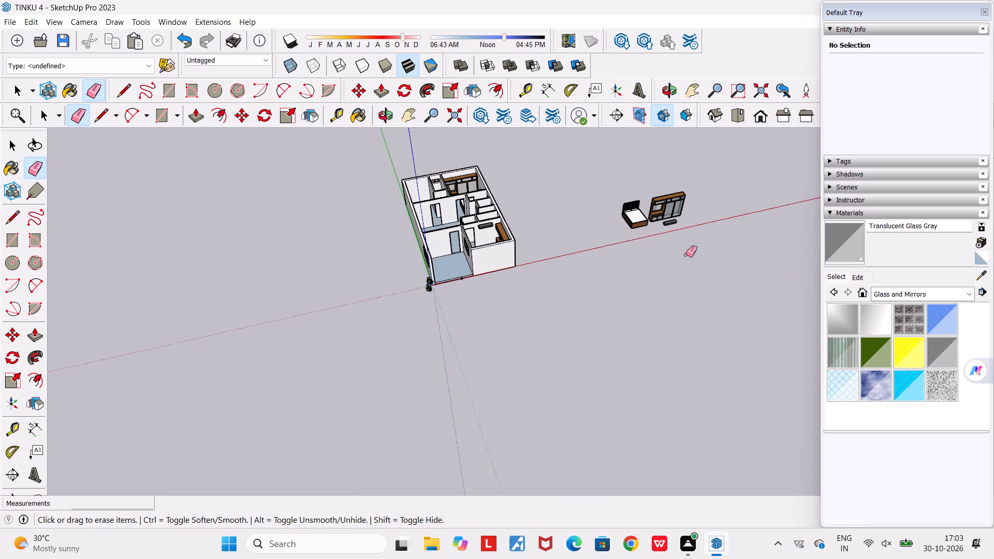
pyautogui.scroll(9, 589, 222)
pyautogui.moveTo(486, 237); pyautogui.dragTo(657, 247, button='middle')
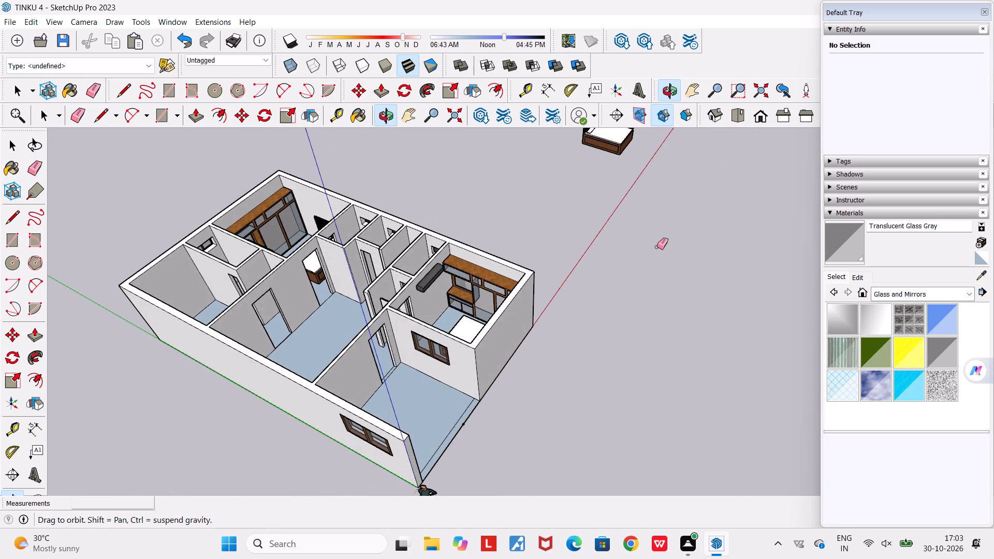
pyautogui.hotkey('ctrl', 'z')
# Examine the house interior from several sides, focusing on the bathroom partitions, their corner ends and the doorways along the hall.
pyautogui.moveTo(657, 247); pyautogui.dragTo(523, 254, button='middle')
pyautogui.scroll(-5, 523, 254)
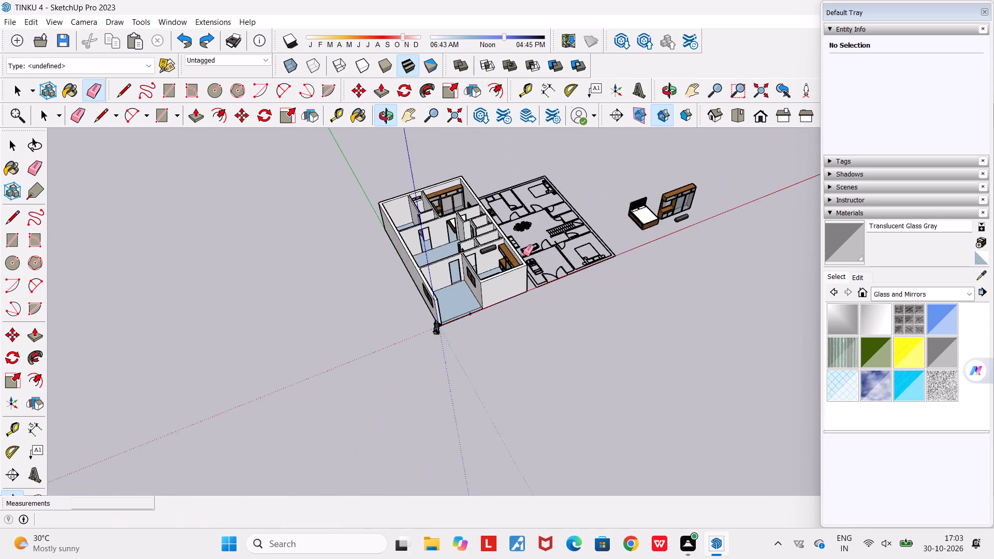
pyautogui.scroll(-6, 523, 254)
pyautogui.moveTo(540, 261); pyautogui.dragTo(813, 268, button='middle')
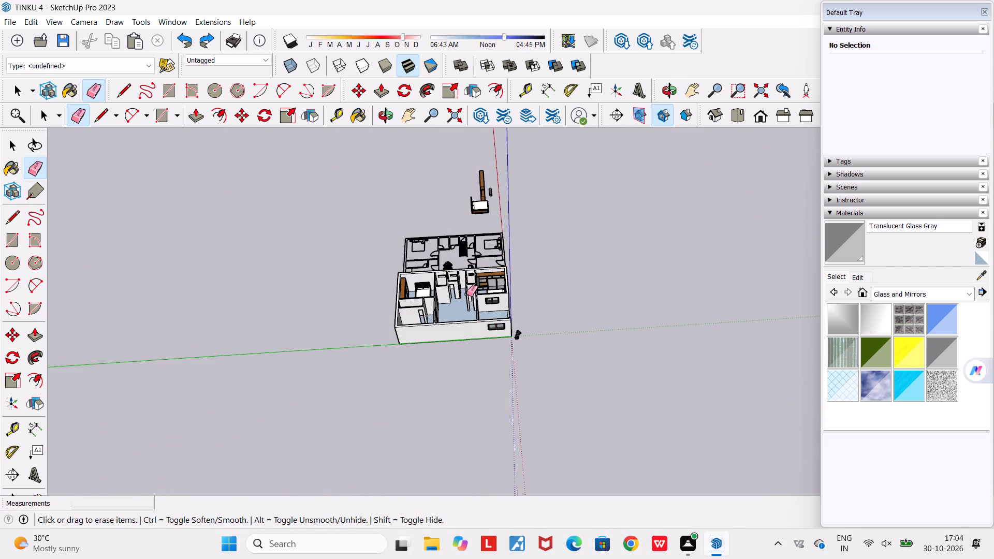
pyautogui.scroll(20, 466, 293)
pyautogui.scroll(5, 465, 293)
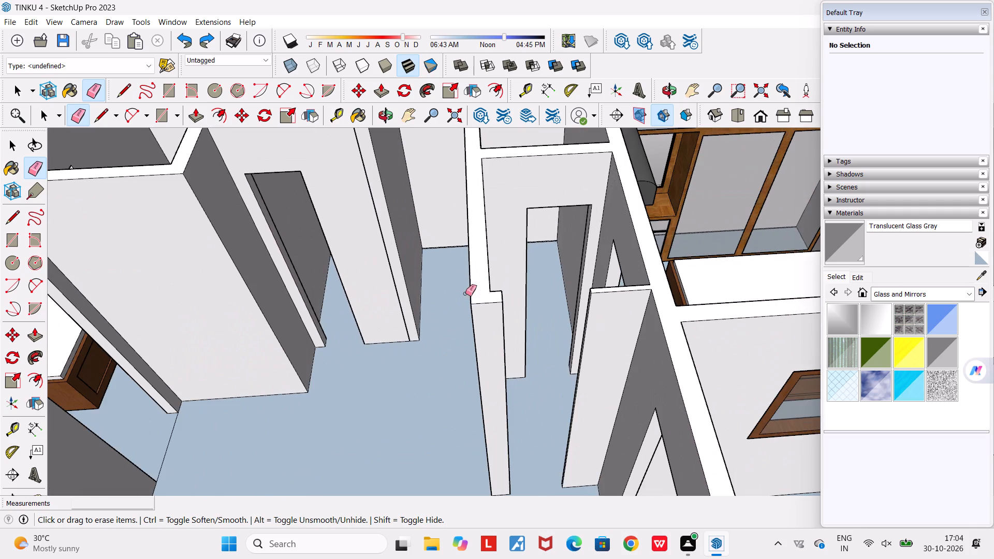
pyautogui.moveTo(466, 293); pyautogui.dragTo(644, 288, button='middle')
pyautogui.scroll(-4, 644, 288)
pyautogui.moveTo(506, 315); pyautogui.dragTo(429, 299, button='middle')
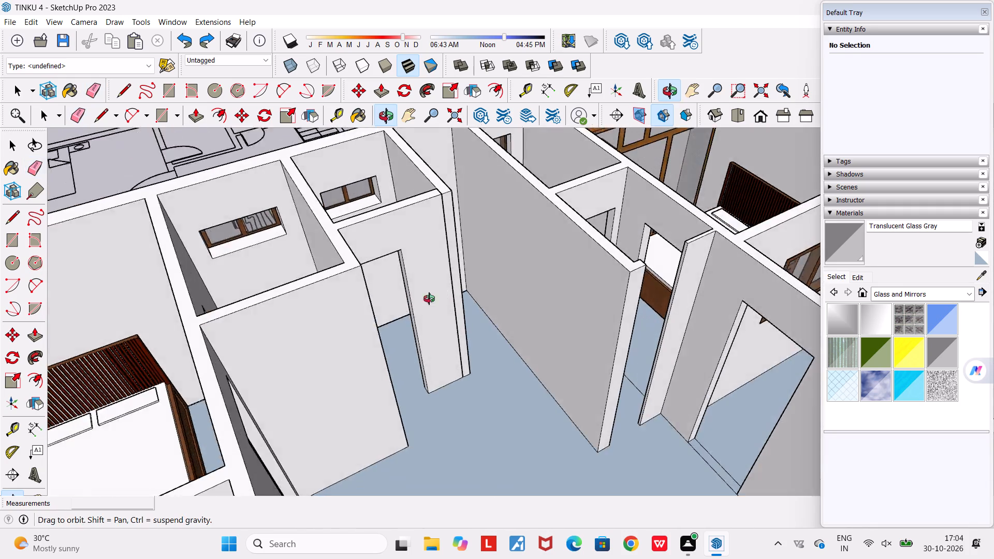
pyautogui.moveTo(429, 299); pyautogui.dragTo(401, 304, button='middle')
pyautogui.scroll(-10, 401, 304)
pyautogui.scroll(11, 401, 304)
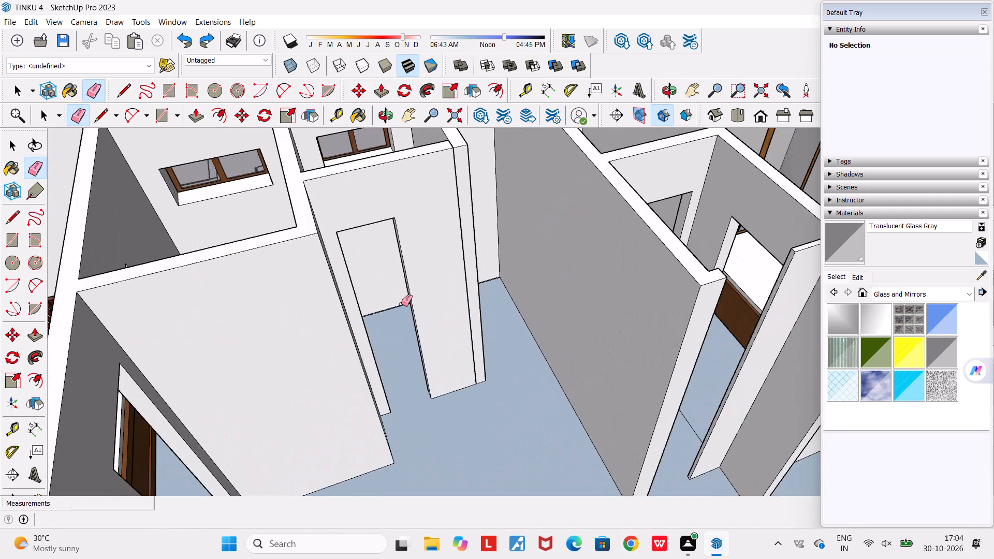
pyautogui.scroll(-6, 401, 304)
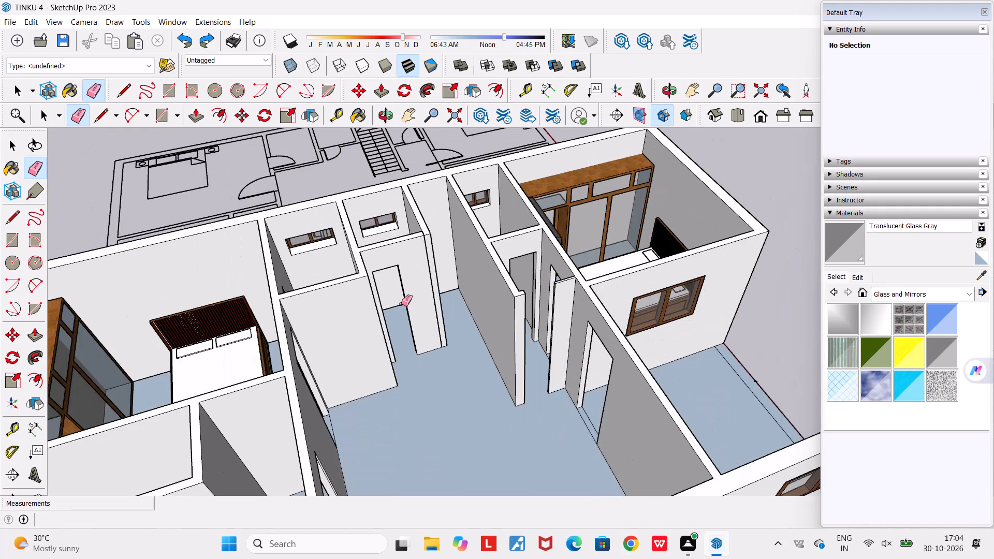
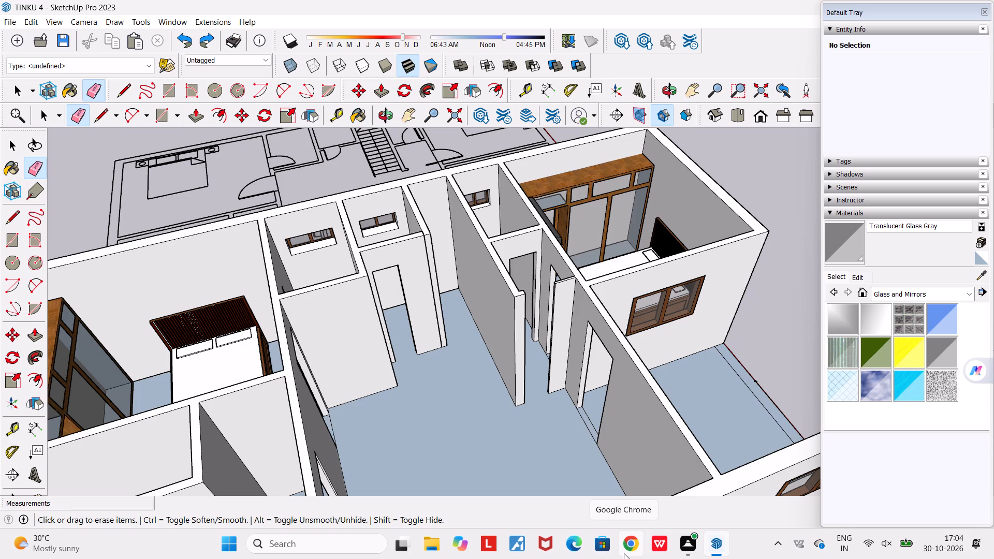
# Examine the whole house model, its rooms and hall, the floor plan and the spare furniture from several sides.
pyautogui.scroll(-9, 624, 553)
pyautogui.press('Escape')
pyautogui.scroll(-6, 476, 535)
pyautogui.scroll(-6, 491, 408)
pyautogui.press('space')
pyautogui.scroll(-5, 491, 408)
pyautogui.scroll(1, 491, 408)
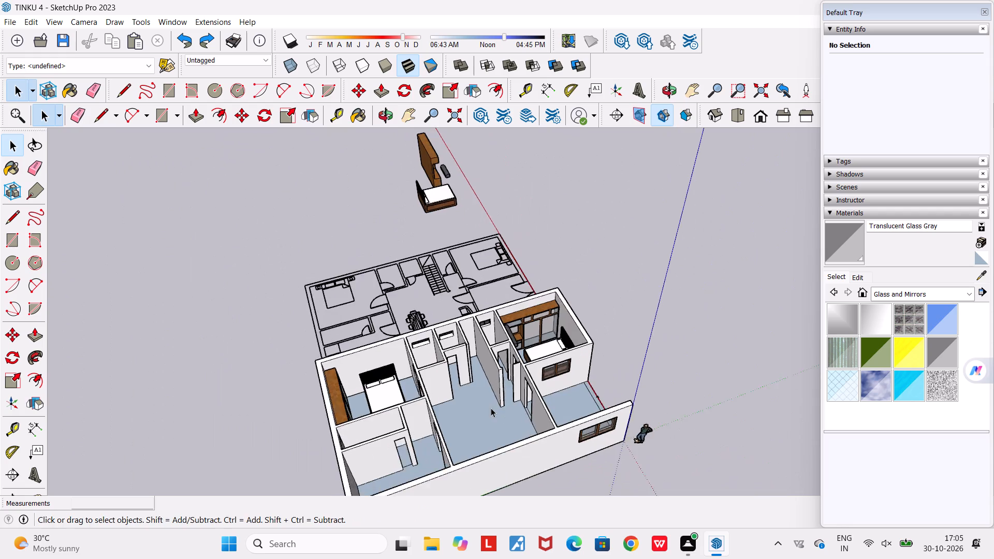
pyautogui.moveTo(491, 408); pyautogui.dragTo(381, 395, button='middle')
pyautogui.scroll(6, 434, 354)
pyautogui.moveTo(466, 424); pyautogui.dragTo(343, 452, button='middle')
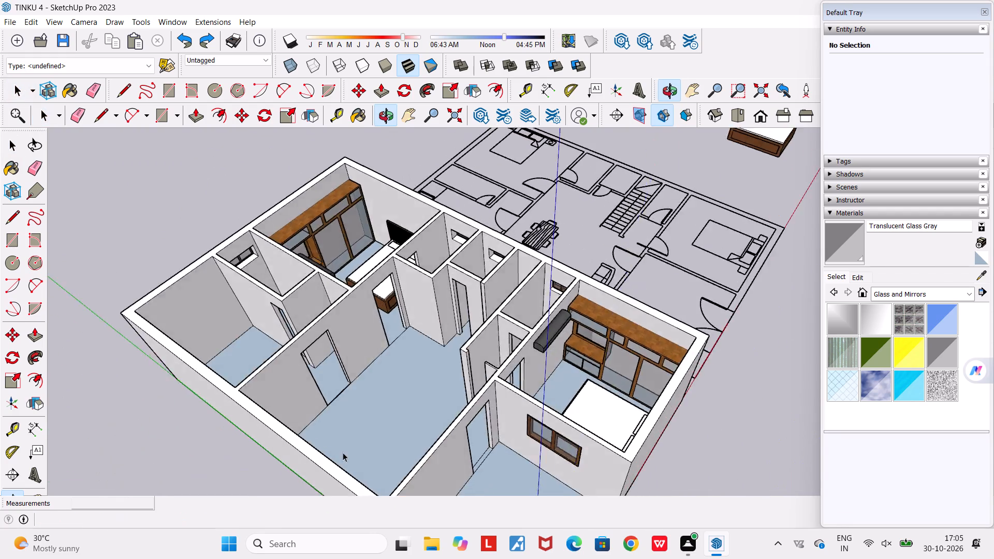
pyautogui.scroll(-6, 343, 452)
pyautogui.scroll(6, 382, 376)
pyautogui.moveTo(385, 406); pyautogui.dragTo(505, 388, button='middle')
pyautogui.scroll(-5, 505, 388)
pyautogui.moveTo(481, 426); pyautogui.dragTo(701, 366, button='middle')
pyautogui.scroll(4, 666, 387)
pyautogui.moveTo(659, 425); pyautogui.dragTo(601, 464, button='middle')
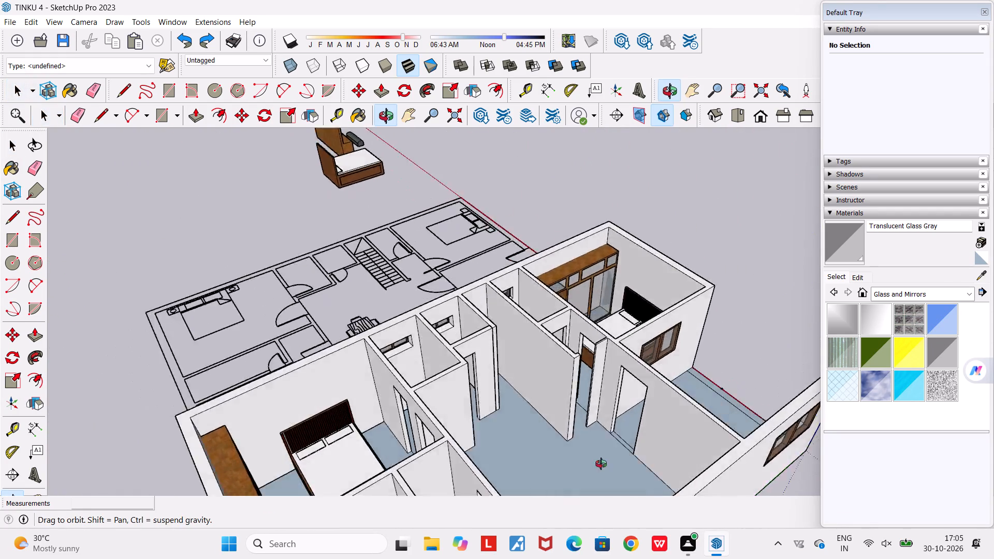
pyautogui.moveTo(601, 464); pyautogui.dragTo(196, 358, button='middle')
pyautogui.scroll(-6, 196, 358)
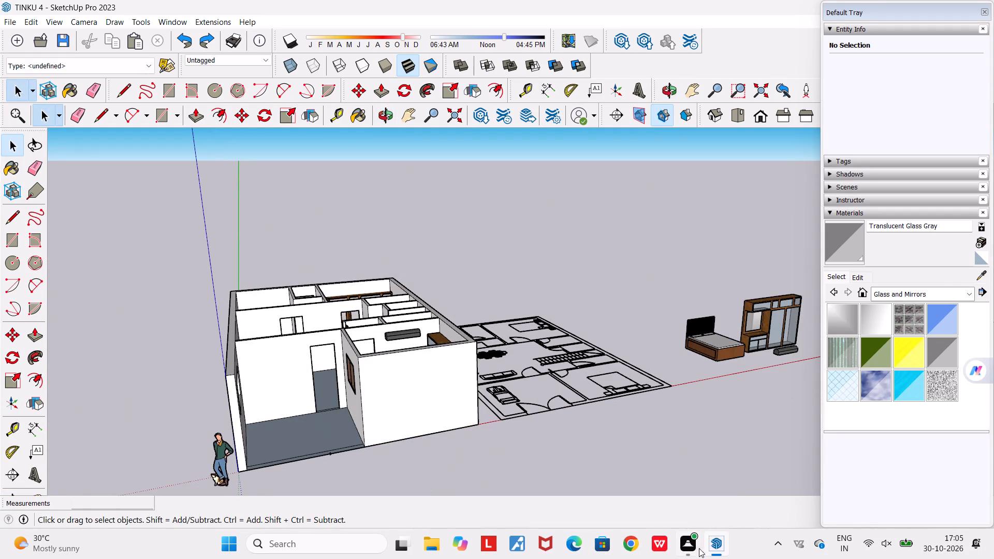
pyautogui.scroll(-5, 442, 371)
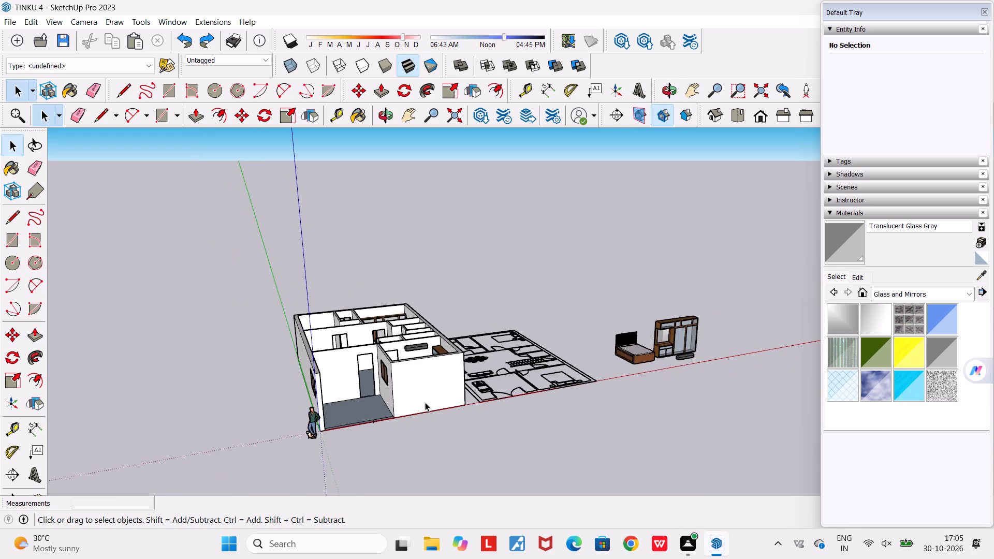
pyautogui.moveTo(428, 410); pyautogui.dragTo(431, 531, button='middle')
pyautogui.scroll(5, 376, 473)
pyautogui.moveTo(386, 467); pyautogui.dragTo(742, 458, button='middle')
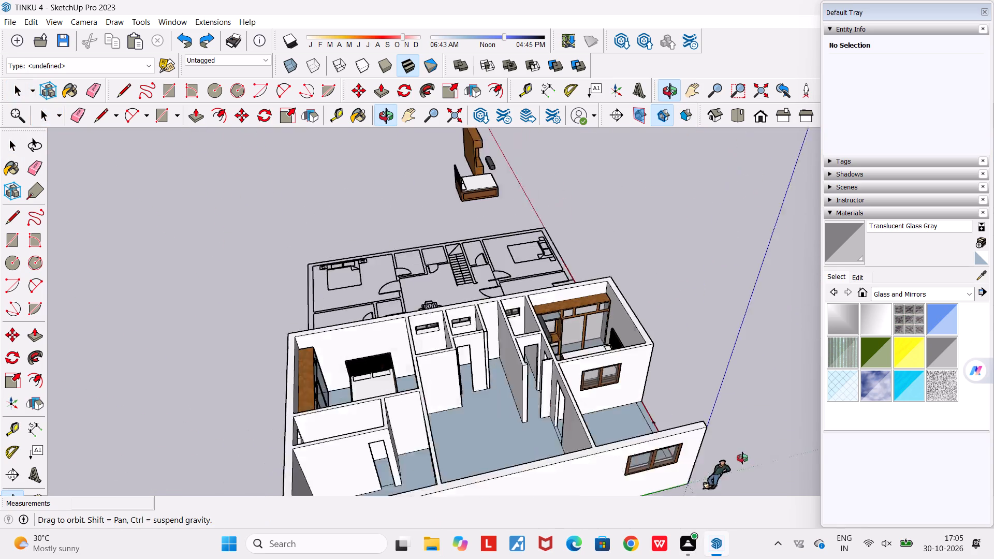
pyautogui.moveTo(742, 458); pyautogui.dragTo(754, 455, button='middle')
pyautogui.scroll(5, 656, 460)
pyautogui.moveTo(724, 473); pyautogui.dragTo(786, 481, button='middle')
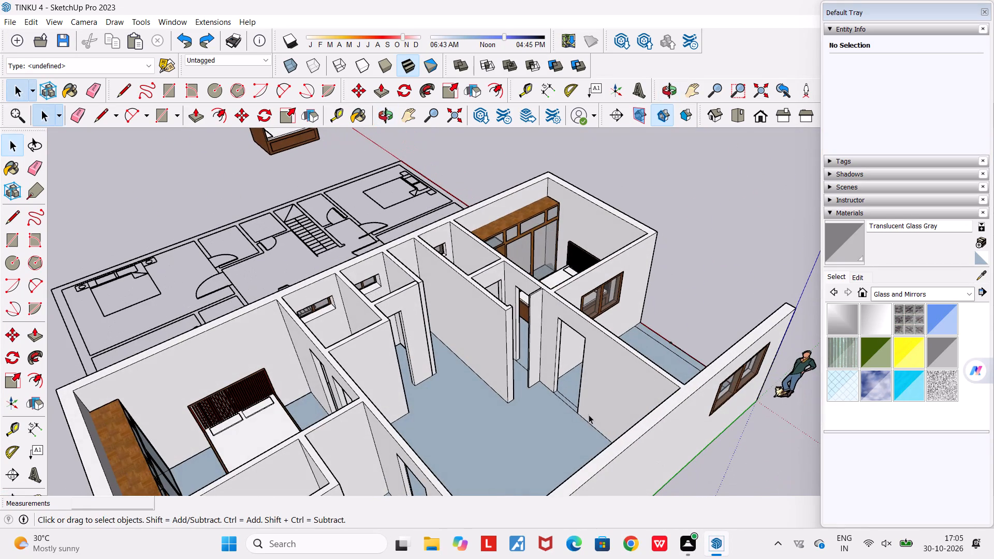
pyautogui.moveTo(605, 426); pyautogui.dragTo(692, 503, button='middle')
pyautogui.scroll(1, 600, 381)
pyautogui.moveTo(607, 380); pyautogui.dragTo(727, 349, button='middle')
pyautogui.scroll(-4, 727, 349)
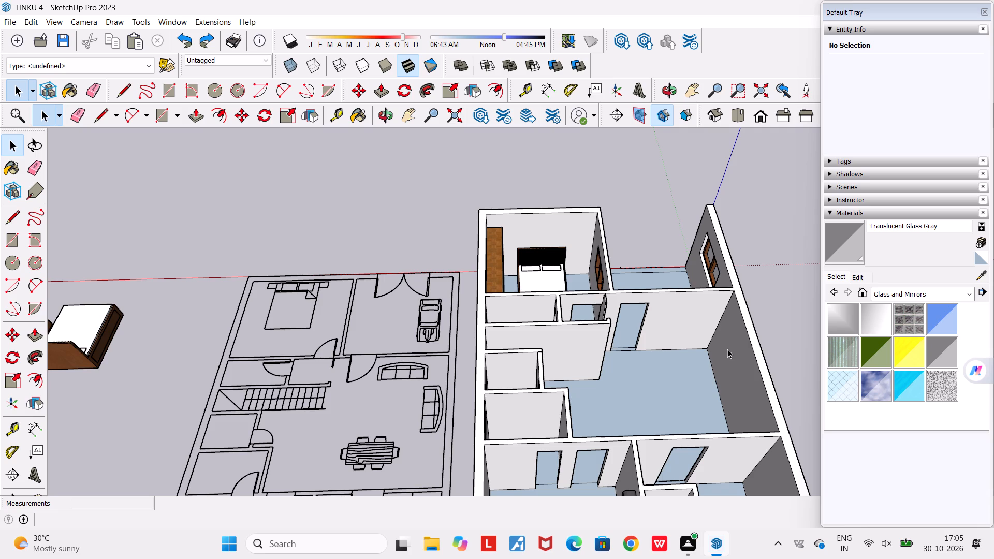
pyautogui.scroll(-4, 684, 284)
pyautogui.moveTo(642, 322); pyautogui.dragTo(476, 314, button='middle')
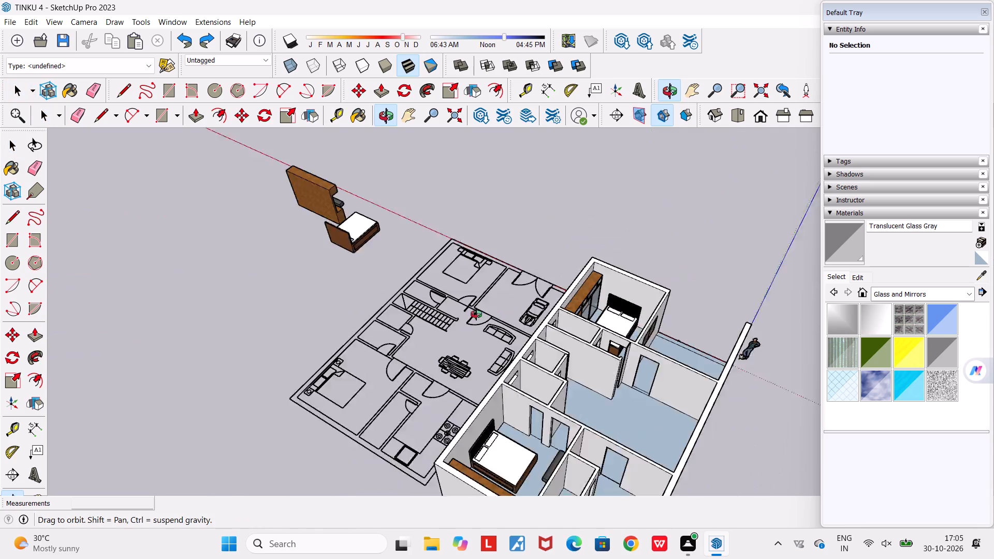
pyautogui.moveTo(476, 314); pyautogui.dragTo(469, 313, button='middle')
pyautogui.scroll(-2, 469, 312)
pyautogui.moveTo(546, 394); pyautogui.dragTo(392, 328, button='middle')
pyautogui.scroll(4, 493, 382)
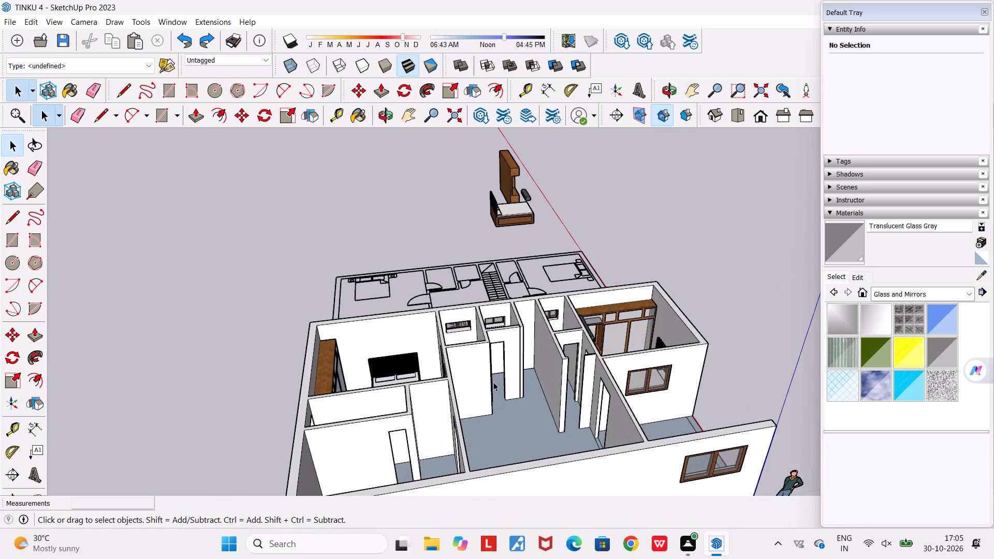
pyautogui.moveTo(509, 395); pyautogui.dragTo(431, 398, button='middle')
pyautogui.scroll(5, 509, 345)
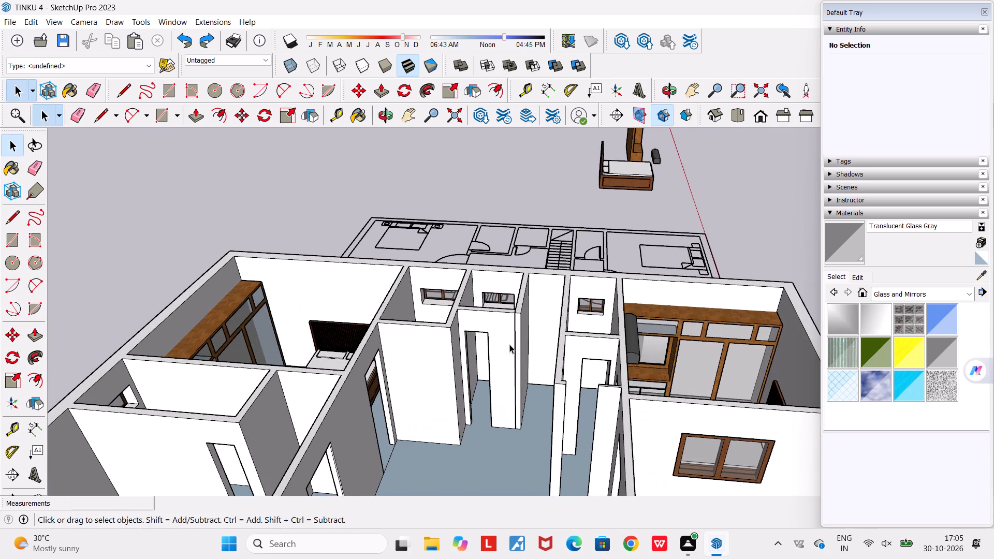
# Examine up close the joint between the small bathroom's doorway wall and side partition, along the wall top and down the outer corner.
pyautogui.scroll(4, 509, 344)
pyautogui.moveTo(509, 344); pyautogui.dragTo(560, 490, button='middle')
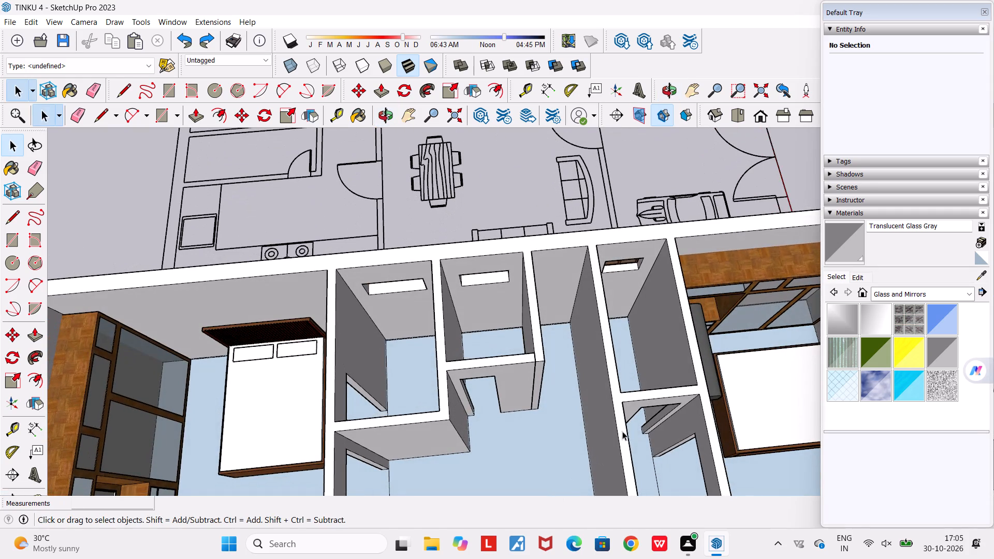
pyautogui.scroll(4, 514, 350)
pyautogui.scroll(10, 557, 361)
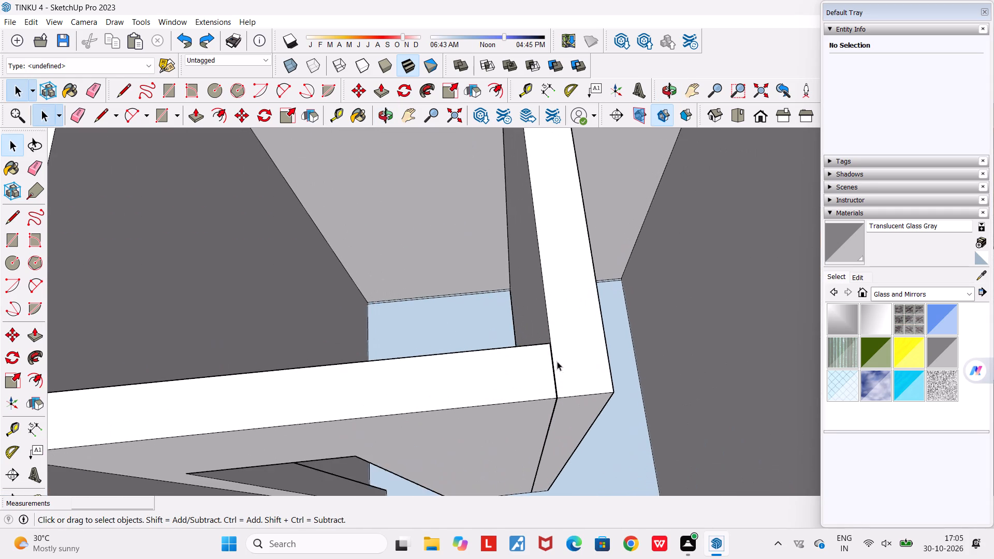
pyautogui.scroll(18, 557, 361)
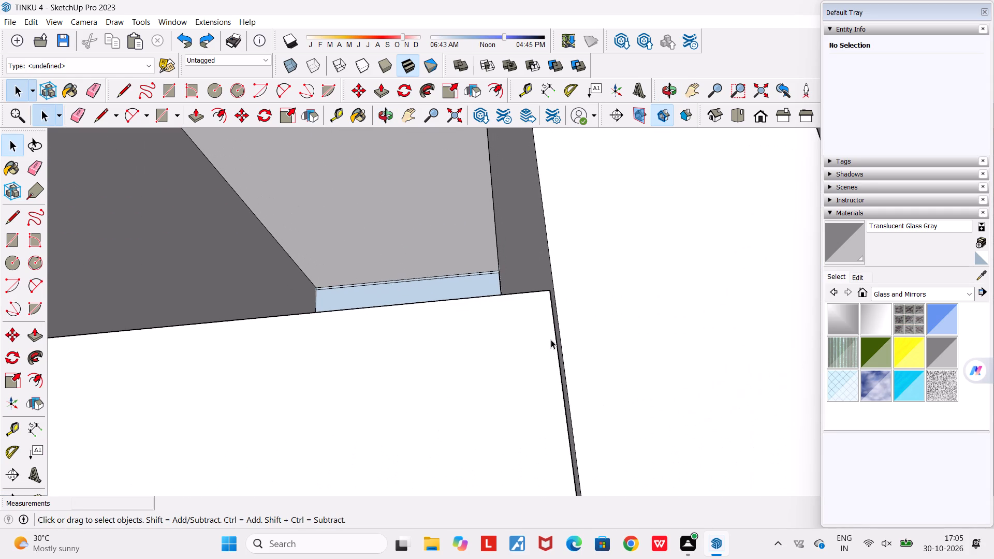
pyautogui.moveTo(547, 344); pyautogui.dragTo(460, 335, button='middle')
pyautogui.scroll(5, 550, 328)
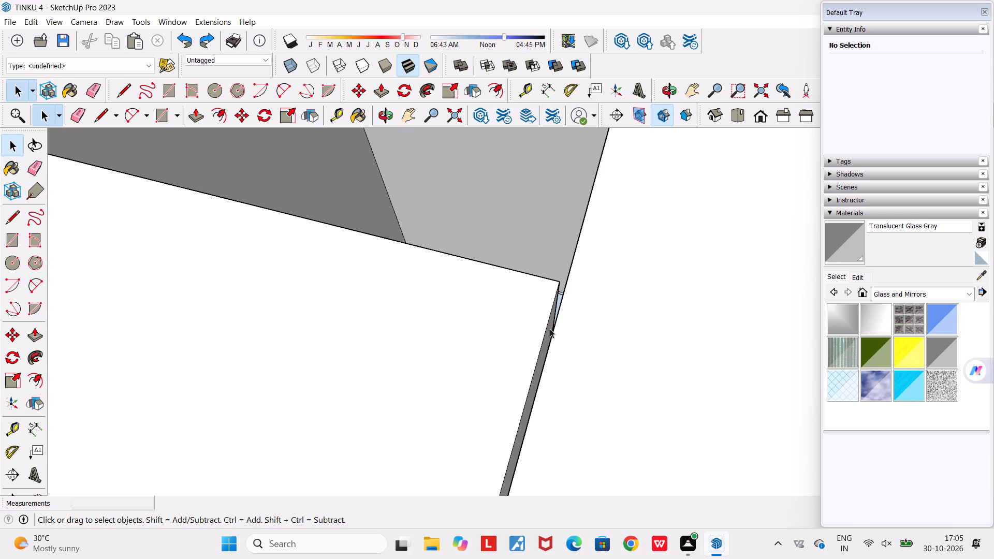
pyautogui.moveTo(539, 334); pyautogui.dragTo(579, 305, button='middle')
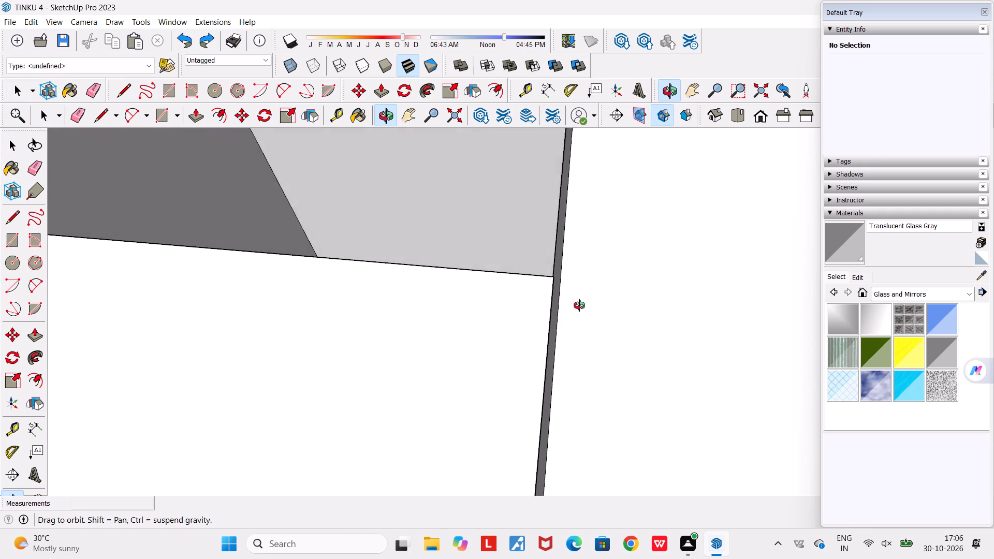
pyautogui.moveTo(579, 305); pyautogui.dragTo(601, 261, button='middle')
pyautogui.scroll(-8, 601, 260)
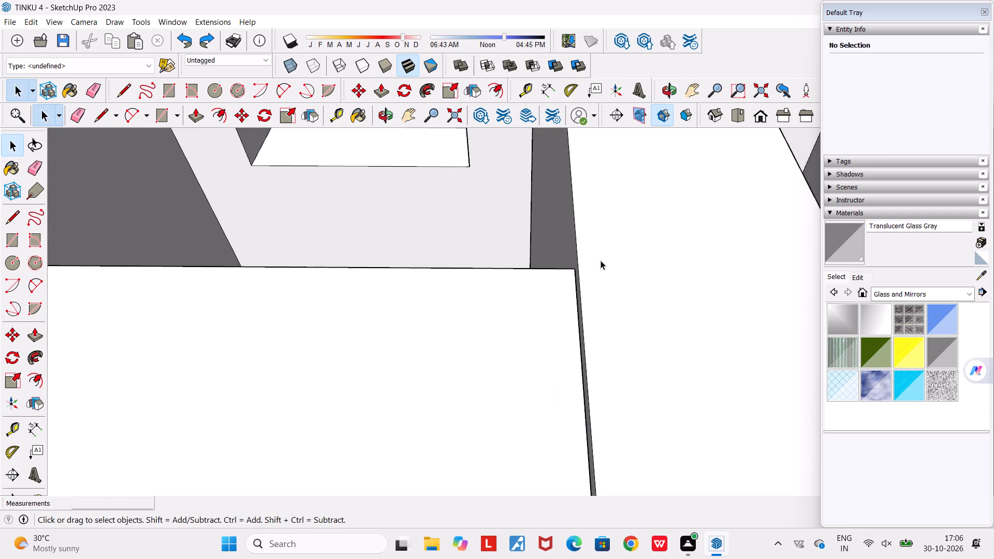
pyautogui.moveTo(586, 311); pyautogui.dragTo(554, 248, button='middle')
pyautogui.scroll(-5, 554, 248)
pyautogui.moveTo(564, 384); pyautogui.dragTo(607, 371, button='middle')
pyautogui.scroll(15, 607, 370)
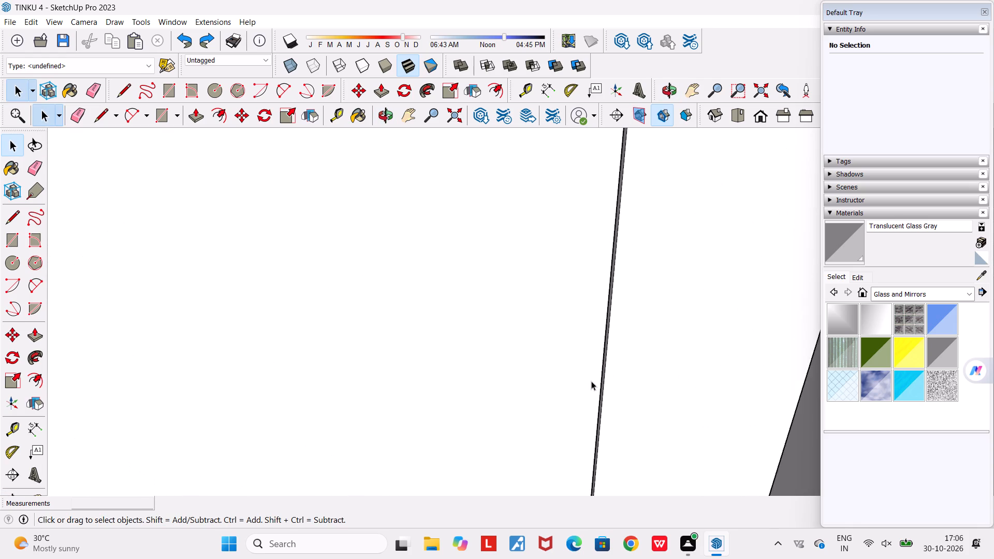
pyautogui.scroll(1, 591, 392)
pyautogui.moveTo(591, 392); pyautogui.dragTo(515, 377, button='middle')
pyautogui.scroll(-3, 515, 377)
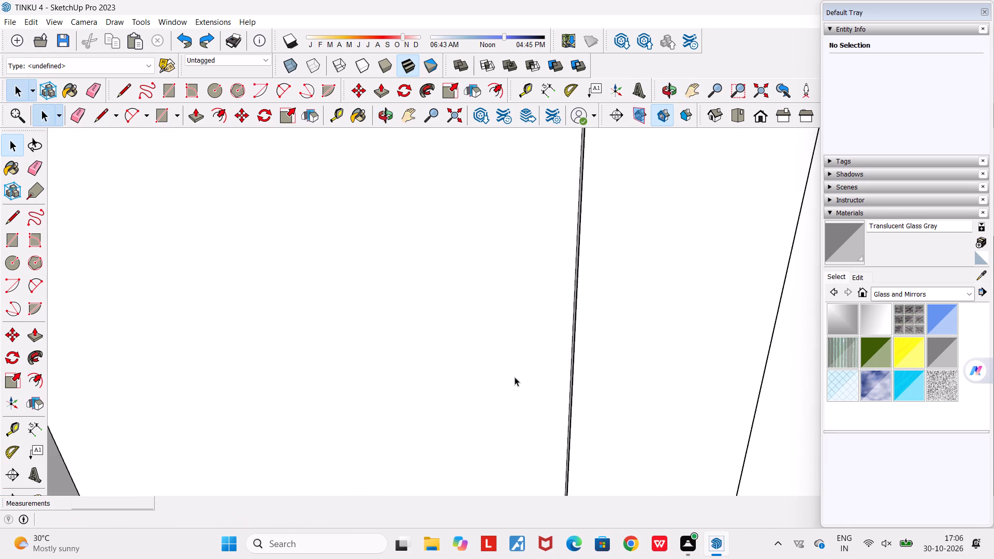
pyautogui.scroll(-17, 515, 377)
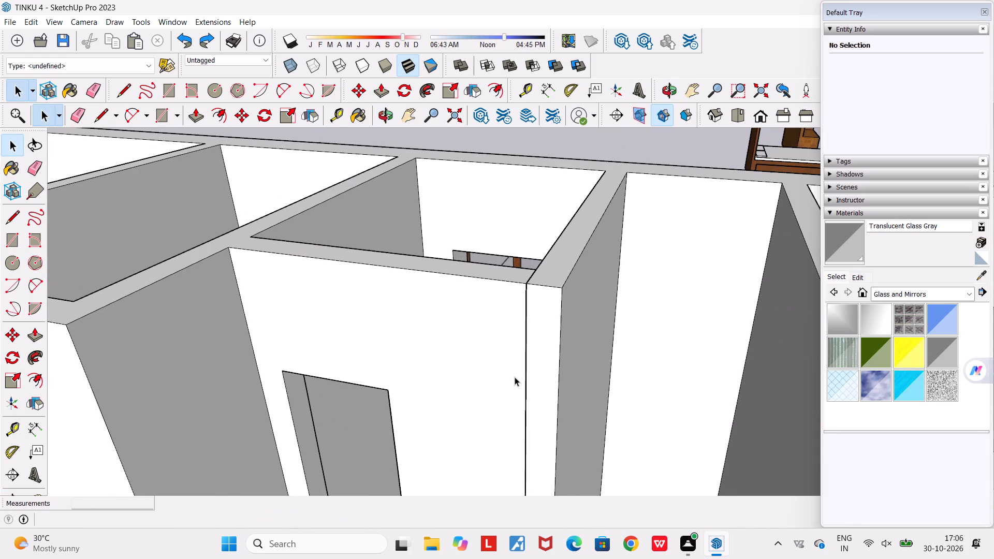
pyautogui.moveTo(515, 377); pyautogui.dragTo(569, 449, button='middle')
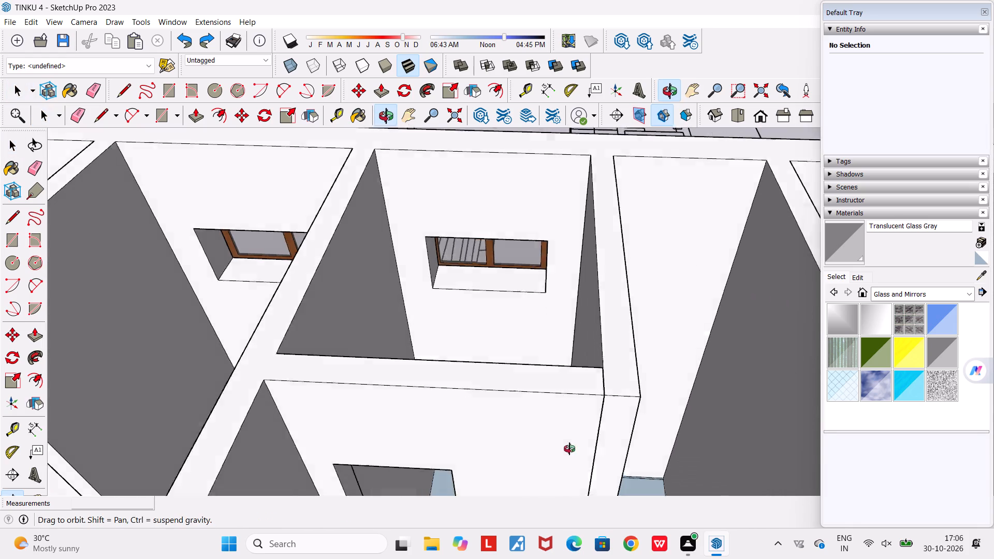
pyautogui.moveTo(569, 449); pyautogui.dragTo(574, 459, button='middle')
pyautogui.scroll(17, 616, 410)
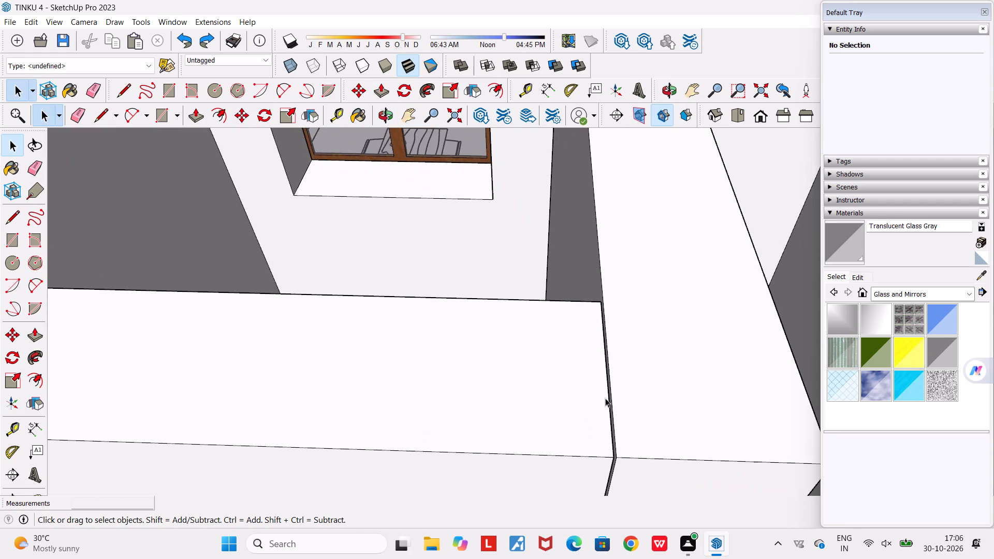
pyautogui.scroll(5, 609, 398)
pyautogui.moveTo(609, 396); pyautogui.dragTo(567, 402, button='middle')
pyautogui.scroll(5, 584, 395)
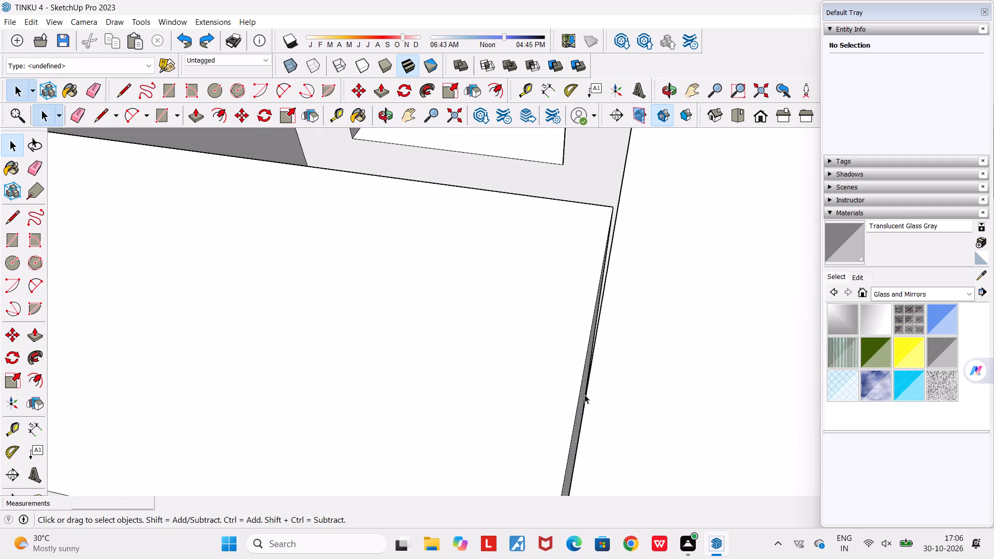
pyautogui.moveTo(584, 394); pyautogui.dragTo(620, 431, button='middle')
pyautogui.scroll(4, 620, 431)
pyautogui.scroll(-8, 620, 431)
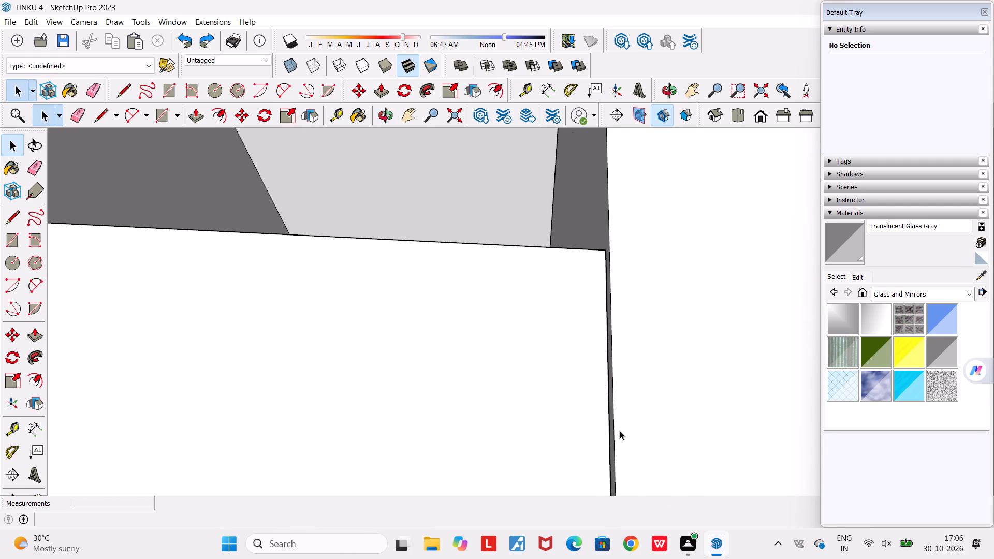
pyautogui.moveTo(626, 420); pyautogui.dragTo(624, 357, button='middle')
pyautogui.scroll(-6, 624, 357)
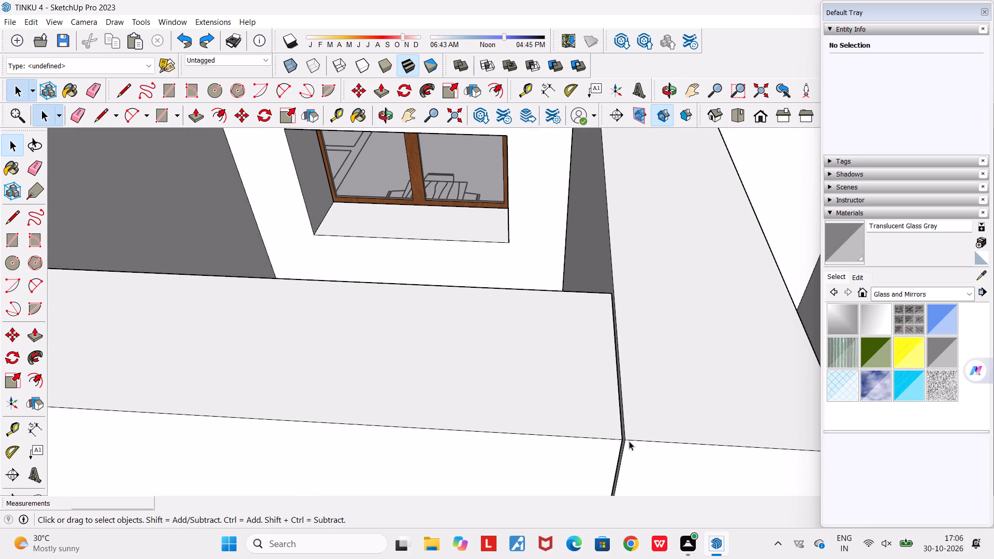
pyautogui.moveTo(629, 441); pyautogui.dragTo(611, 434, button='middle')
pyautogui.scroll(-2, 611, 434)
pyautogui.scroll(6, 610, 447)
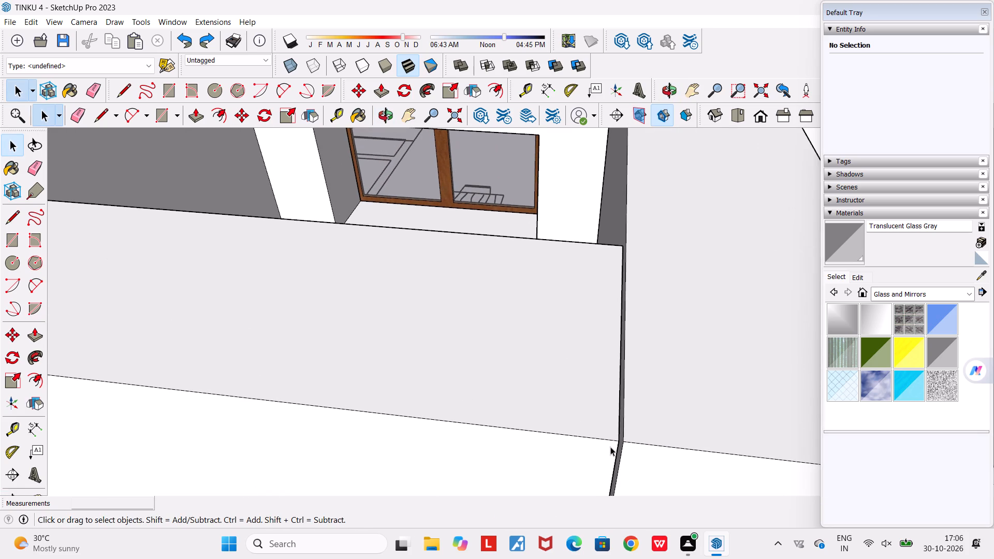
pyautogui.scroll(5, 610, 447)
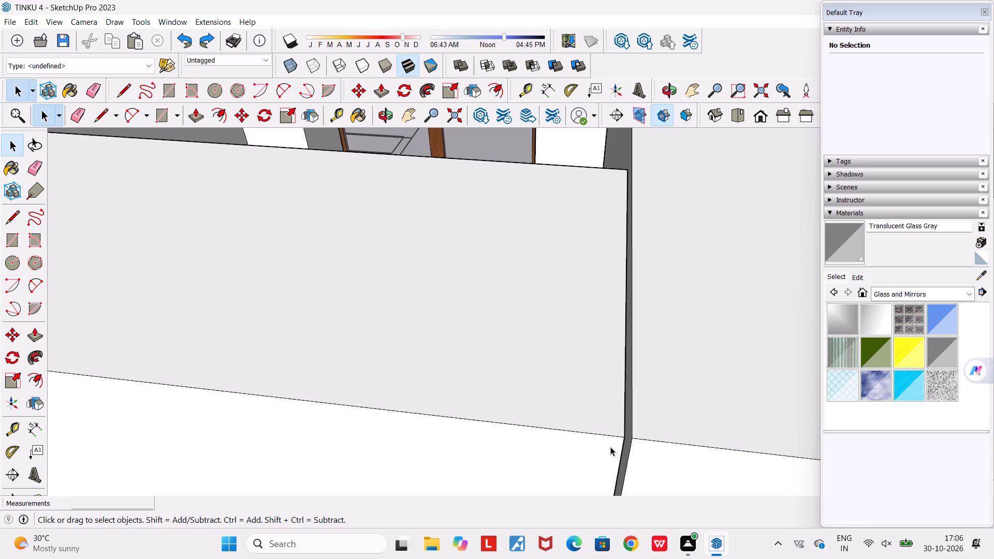
pyautogui.scroll(2, 610, 447)
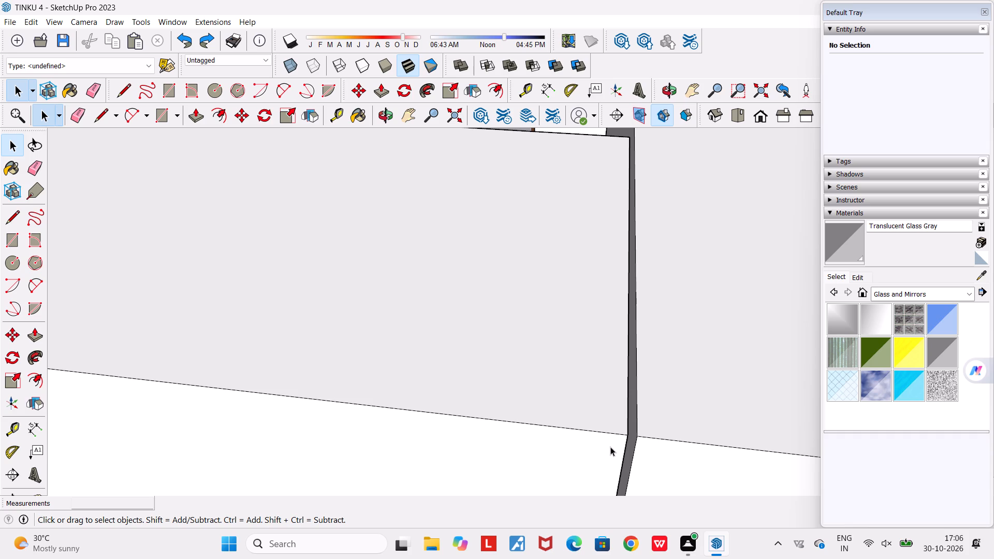
pyautogui.scroll(-3, 610, 447)
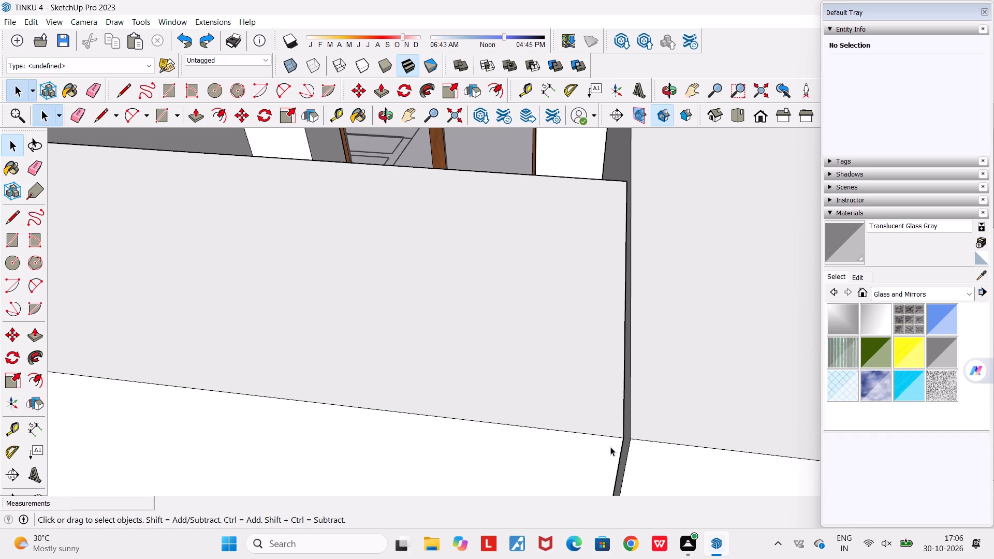
pyautogui.moveTo(610, 447); pyautogui.dragTo(747, 356, button='middle')
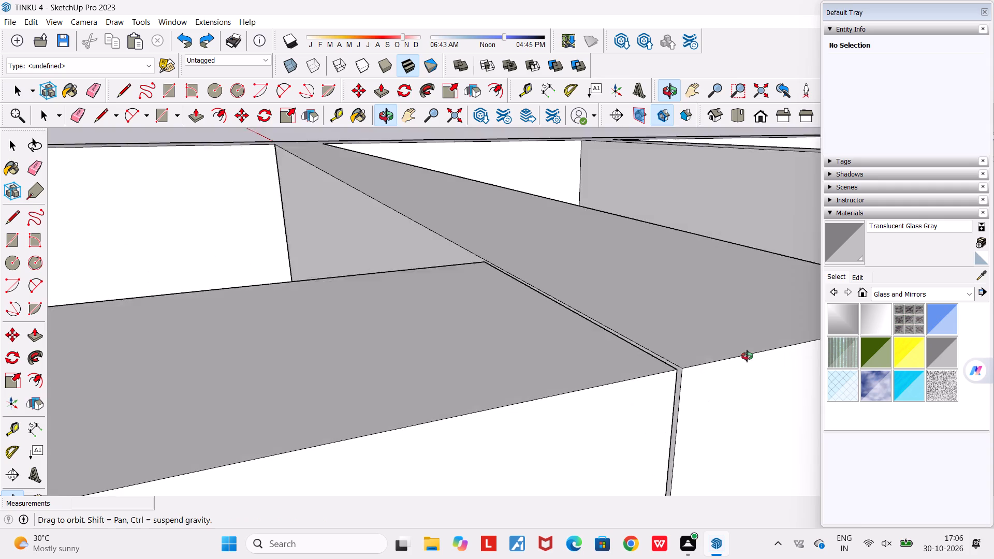
pyautogui.moveTo(747, 356); pyautogui.dragTo(742, 356, button='middle')
pyautogui.scroll(-20, 742, 356)
pyautogui.scroll(-3, 742, 356)
pyautogui.moveTo(722, 388); pyautogui.dragTo(721, 389, button='middle')
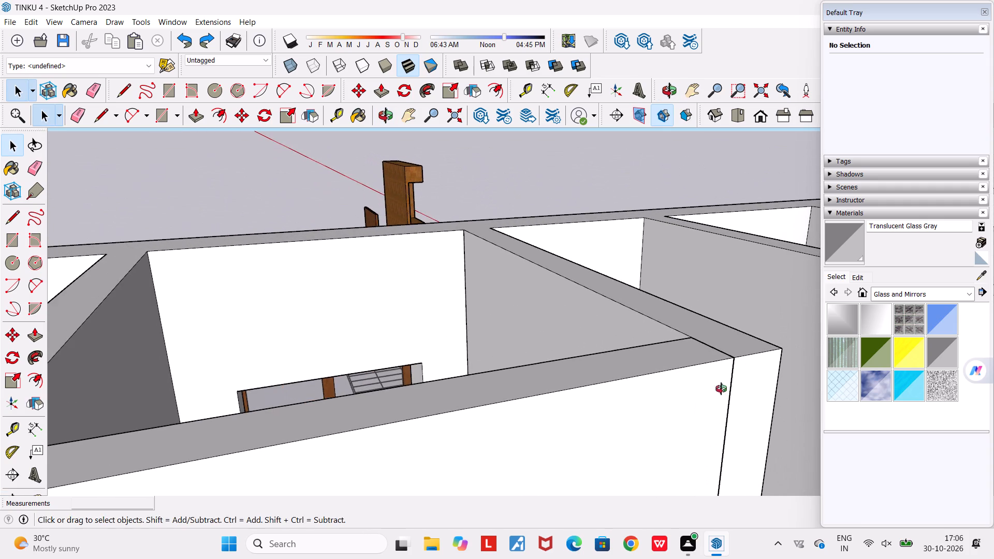
pyautogui.moveTo(721, 389); pyautogui.dragTo(620, 383, button='middle')
pyautogui.scroll(-10, 620, 383)
pyautogui.moveTo(597, 446); pyautogui.dragTo(596, 365, button='middle')
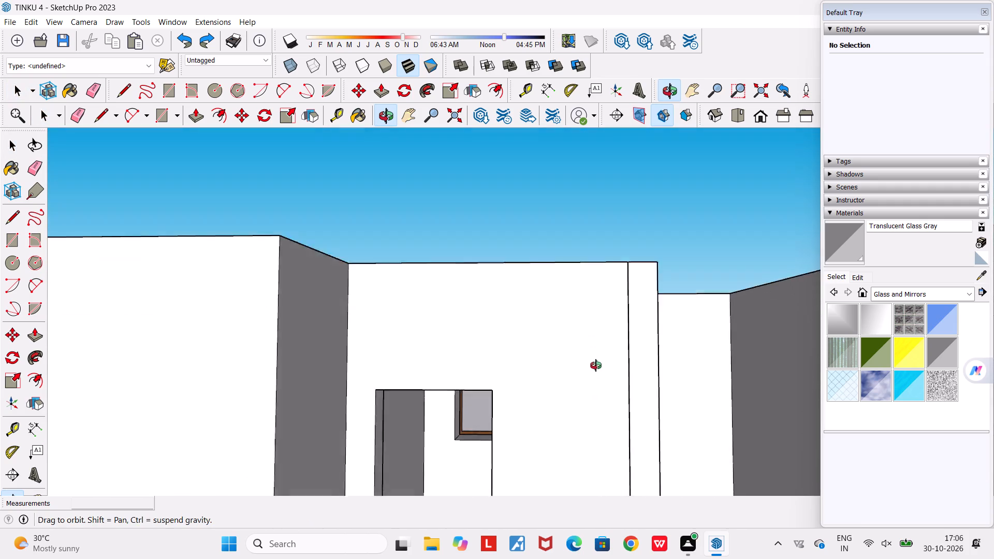
# Examine up close the vertical seam down the outer face where the small bathroom's doorway wall meets its side partition.
pyautogui.moveTo(596, 365); pyautogui.dragTo(600, 358, button='middle')
pyautogui.scroll(-4, 600, 358)
pyautogui.scroll(10, 623, 460)
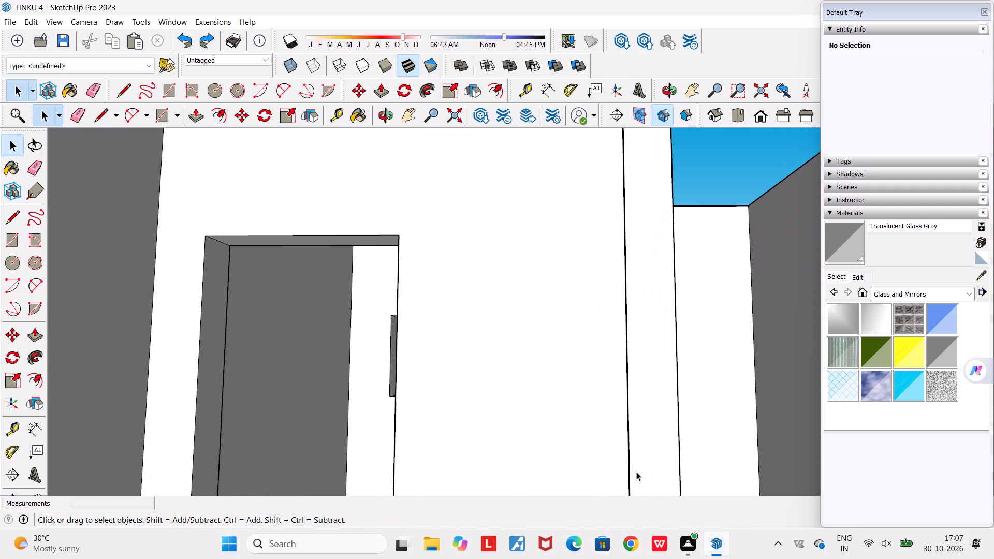
pyautogui.scroll(17, 632, 473)
pyautogui.scroll(6, 616, 468)
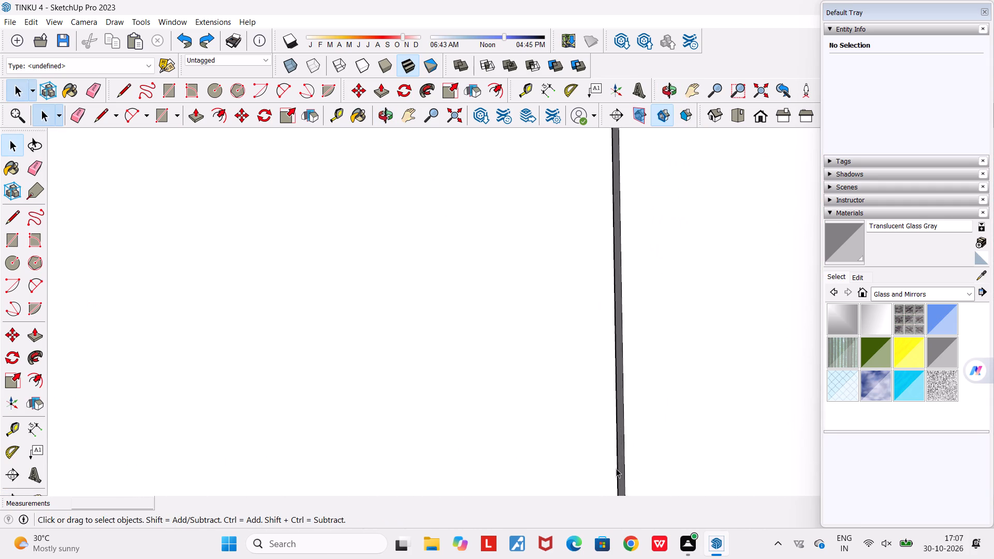
pyautogui.scroll(3, 618, 469)
pyautogui.moveTo(618, 469); pyautogui.dragTo(527, 475, button='middle')
pyautogui.scroll(-5, 527, 475)
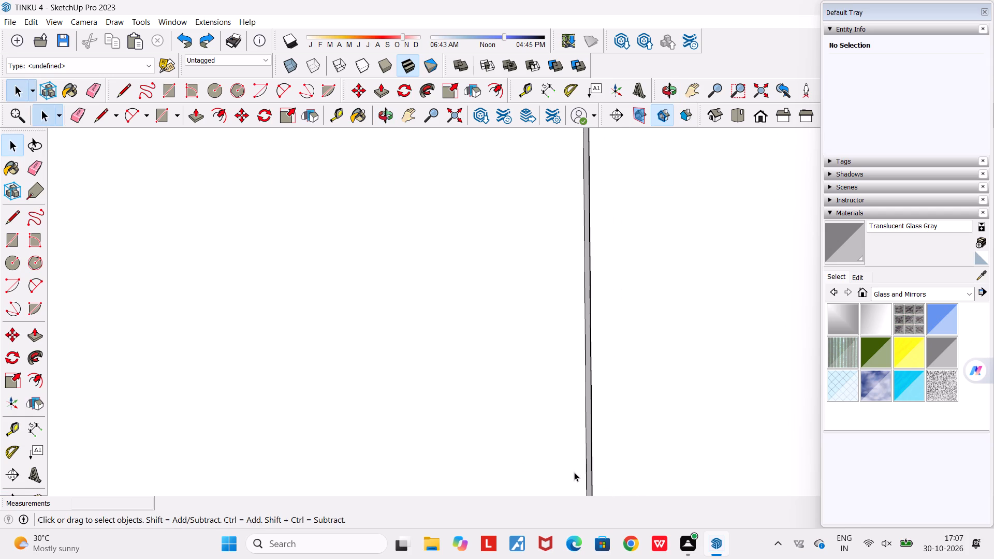
pyautogui.moveTo(574, 472); pyautogui.dragTo(533, 476, button='middle')
pyautogui.scroll(7, 587, 459)
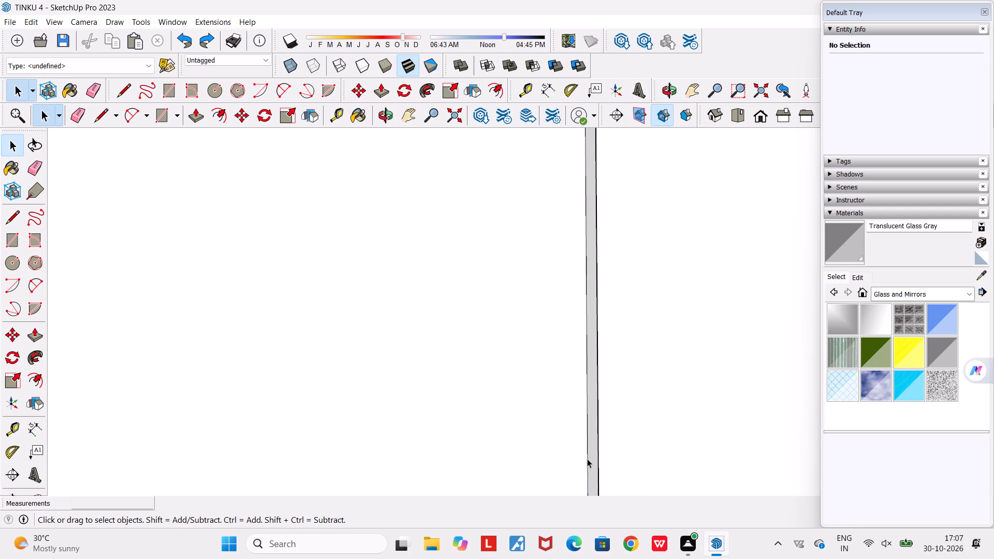
pyautogui.scroll(2, 587, 459)
pyautogui.moveTo(587, 460); pyautogui.dragTo(599, 481, button='middle')
pyautogui.scroll(-18, 599, 481)
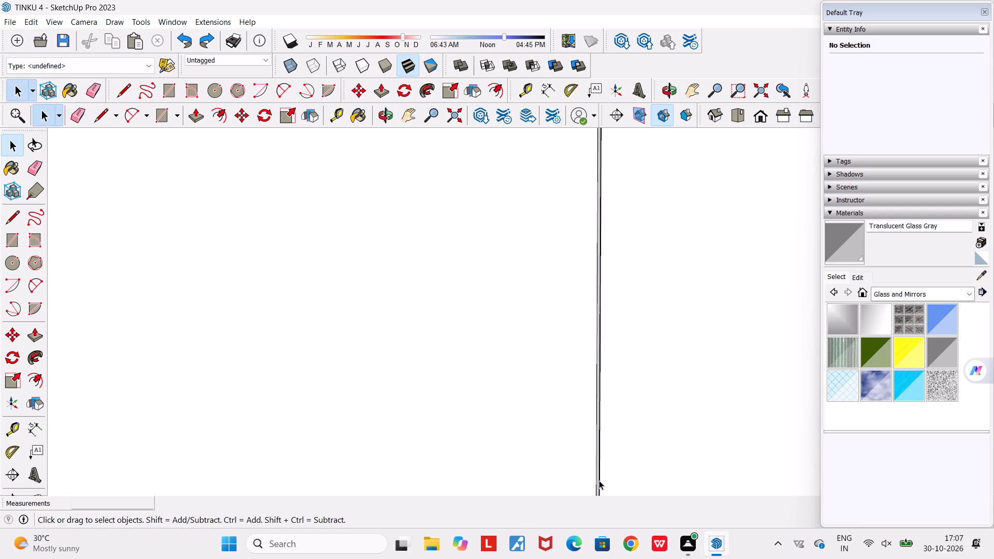
pyautogui.scroll(-20, 599, 480)
pyautogui.scroll(-13, 599, 480)
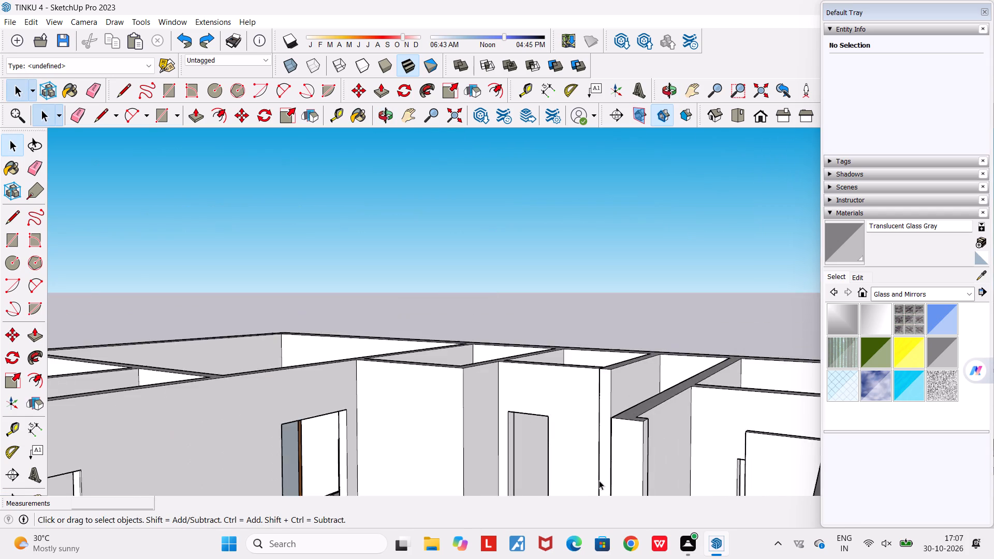
# Examine from above the wall-top joint between the small bathroom's doorway wall and side partition.
pyautogui.scroll(-11, 599, 480)
pyautogui.moveTo(589, 470); pyautogui.dragTo(592, 532, button='middle')
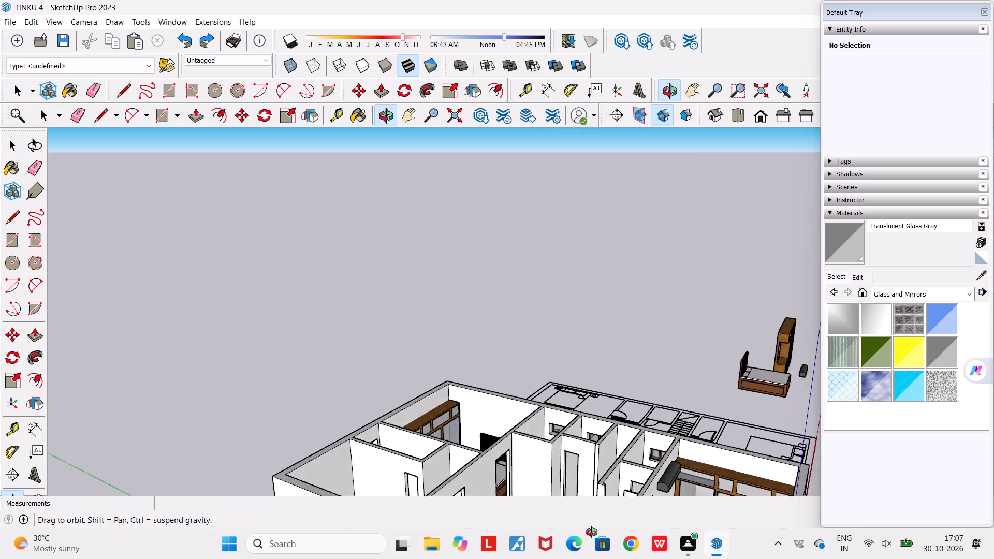
pyautogui.moveTo(592, 532); pyautogui.dragTo(635, 558, button='middle')
pyautogui.scroll(10, 588, 456)
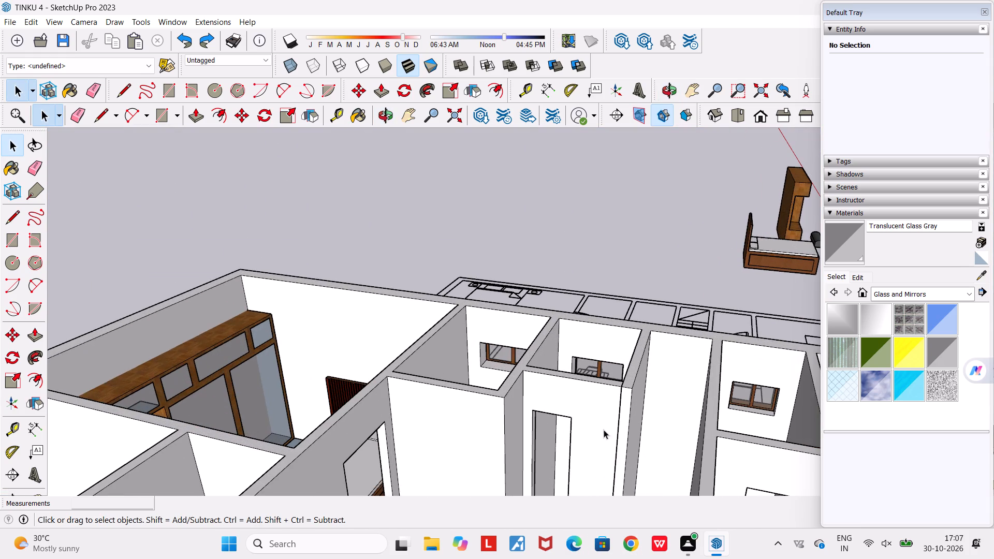
pyautogui.moveTo(611, 414); pyautogui.dragTo(657, 534, button='middle')
pyautogui.scroll(5, 656, 443)
pyautogui.scroll(4, 624, 390)
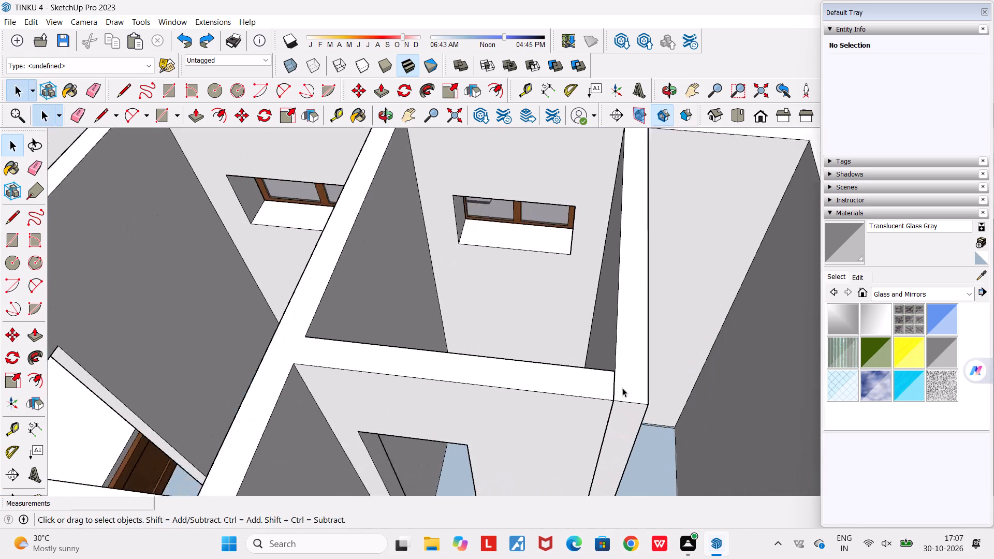
pyautogui.scroll(18, 622, 388)
pyautogui.moveTo(602, 431); pyautogui.dragTo(595, 459, button='middle')
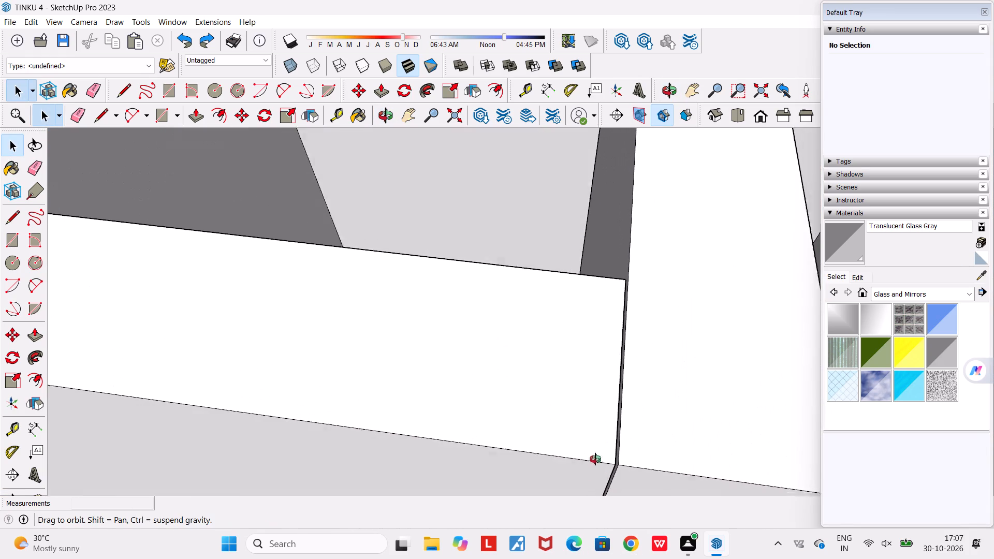
pyautogui.moveTo(595, 459); pyautogui.dragTo(599, 501, button='middle')
pyautogui.scroll(9, 604, 464)
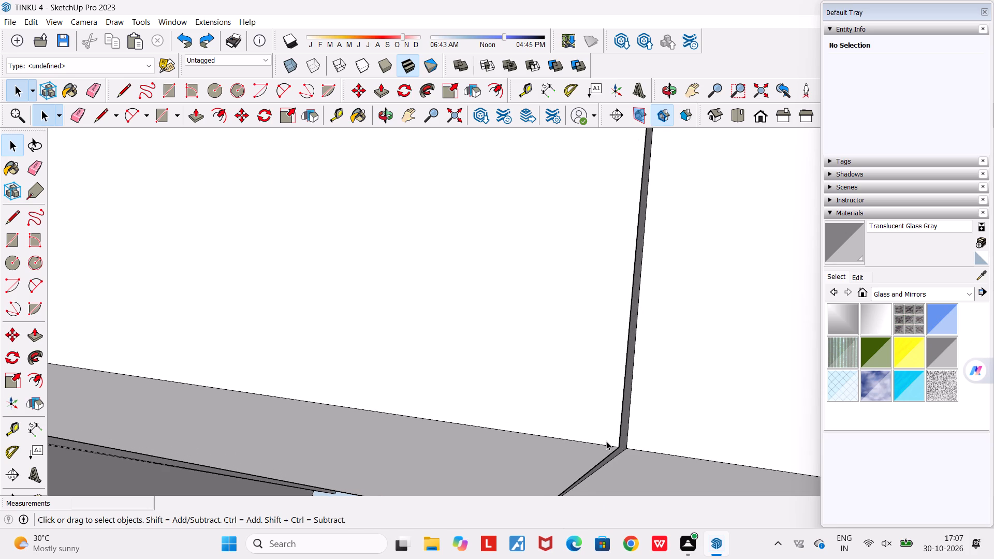
pyautogui.scroll(-17, 606, 441)
pyautogui.scroll(-5, 606, 441)
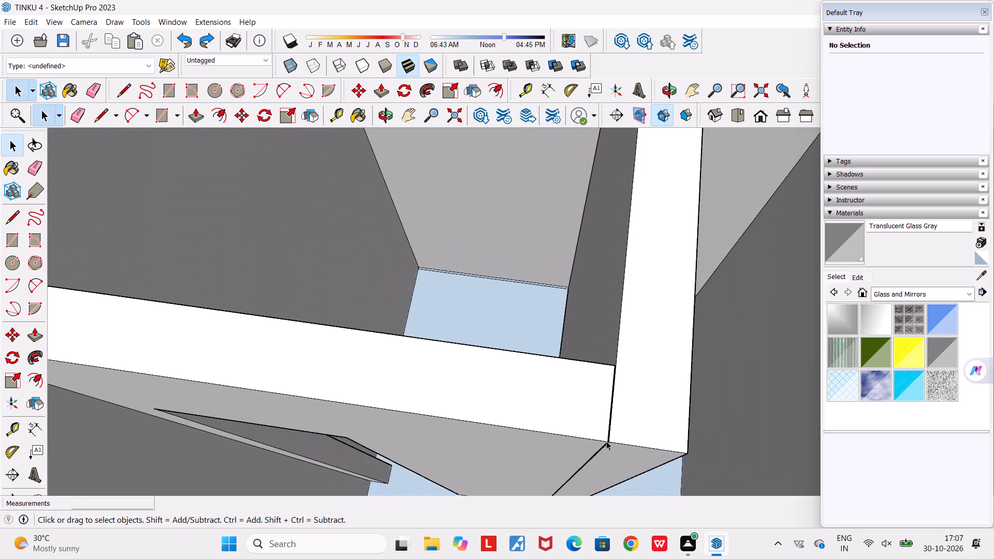
# Examine the same wall-top joint from the opposite side and from steep angles, following the seam between its outer and inner corners.
pyautogui.moveTo(535, 437); pyautogui.dragTo(189, 462, button='middle')
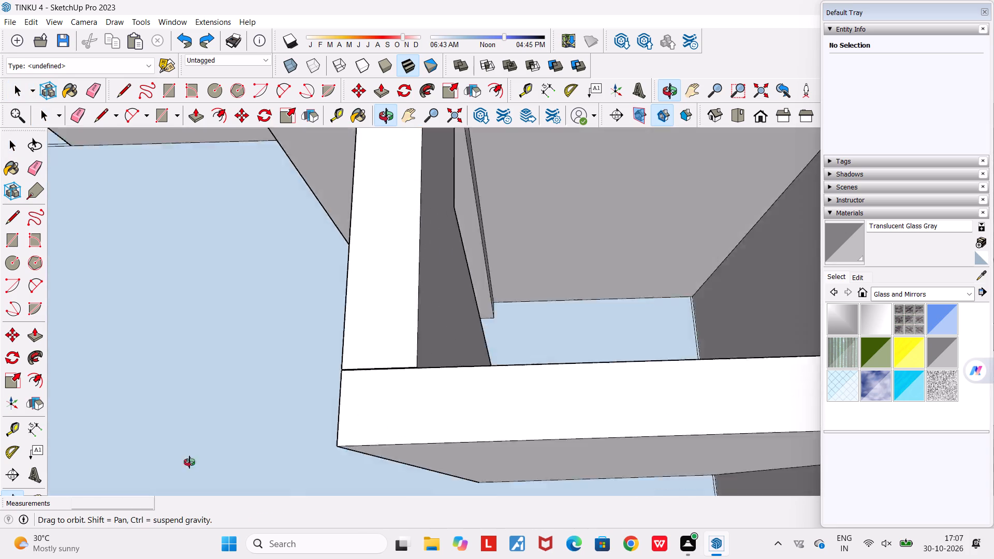
pyautogui.moveTo(189, 462); pyautogui.dragTo(17, 494, button='middle')
pyautogui.scroll(11, 341, 302)
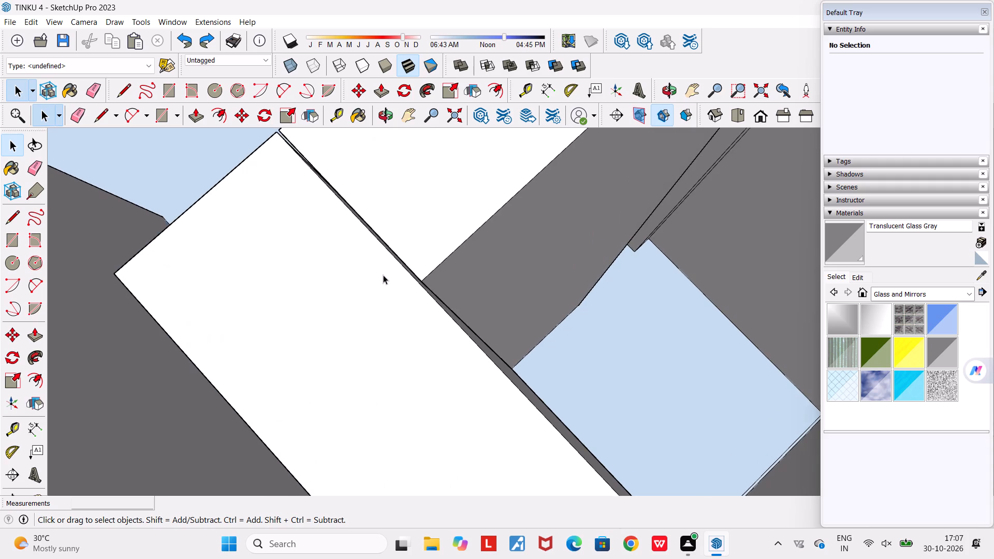
pyautogui.scroll(5, 399, 275)
pyautogui.scroll(6, 442, 263)
pyautogui.moveTo(410, 303); pyautogui.dragTo(469, 285, button='middle')
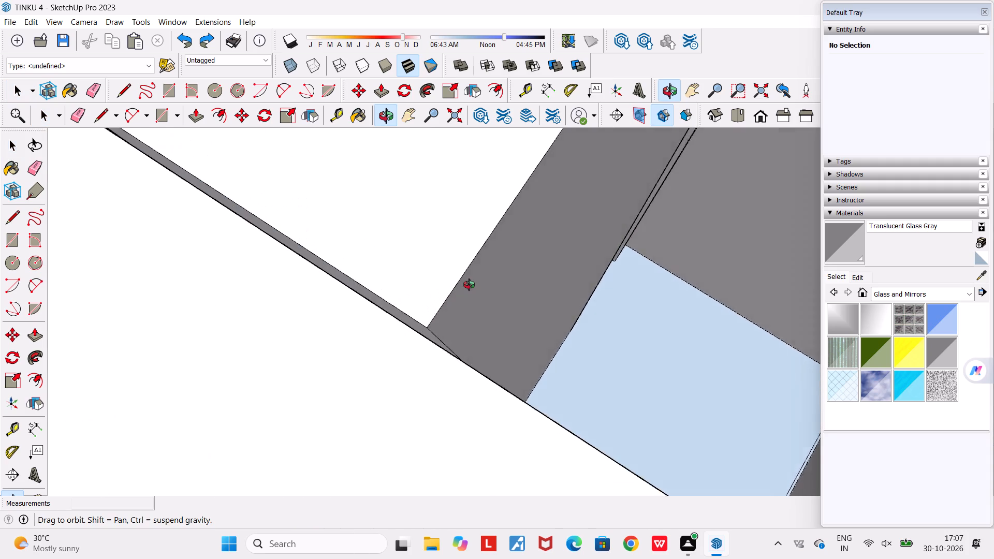
pyautogui.moveTo(469, 285); pyautogui.dragTo(452, 301, button='middle')
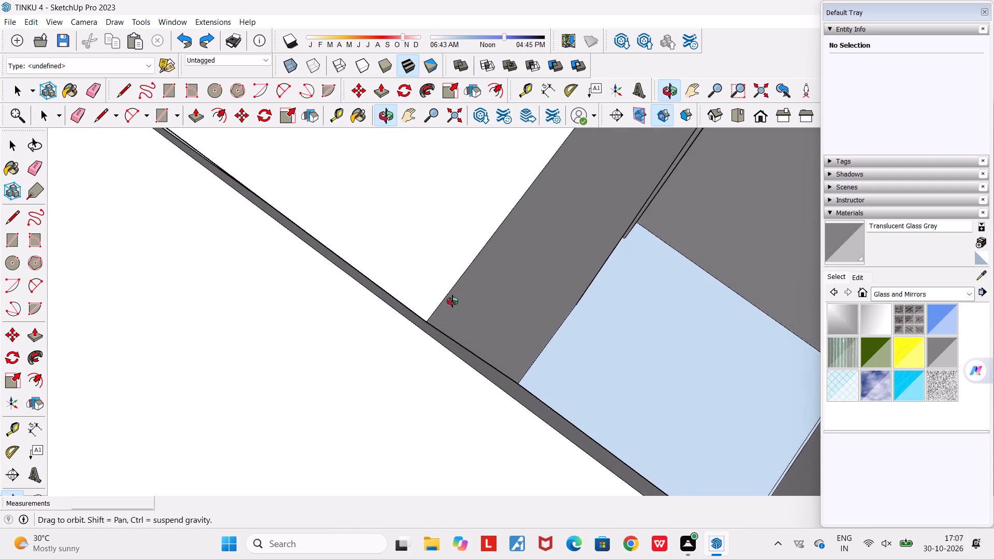
pyautogui.moveTo(452, 301); pyautogui.dragTo(533, 315, button='middle')
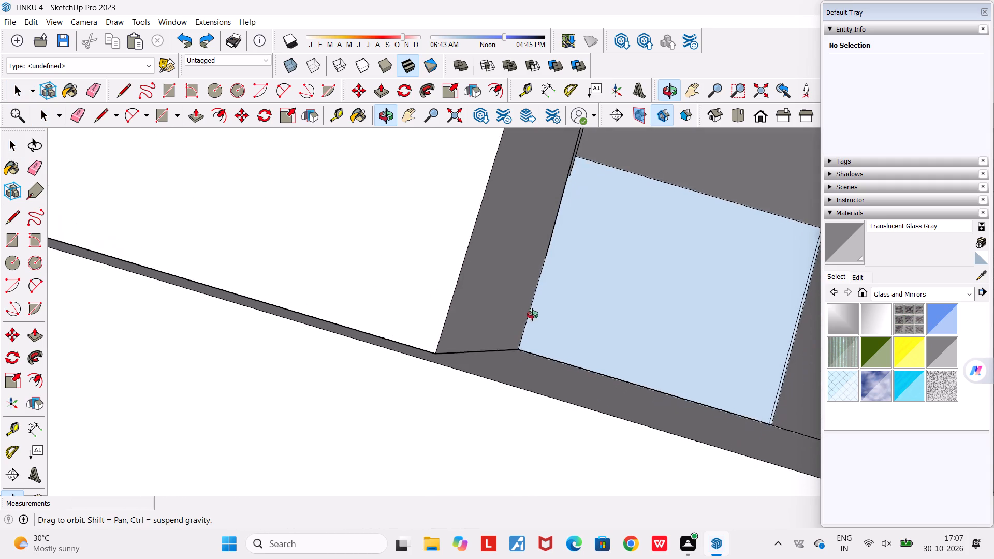
pyautogui.moveTo(533, 315); pyautogui.dragTo(545, 304, button='middle')
pyautogui.moveTo(394, 355); pyautogui.dragTo(419, 354, button='middle')
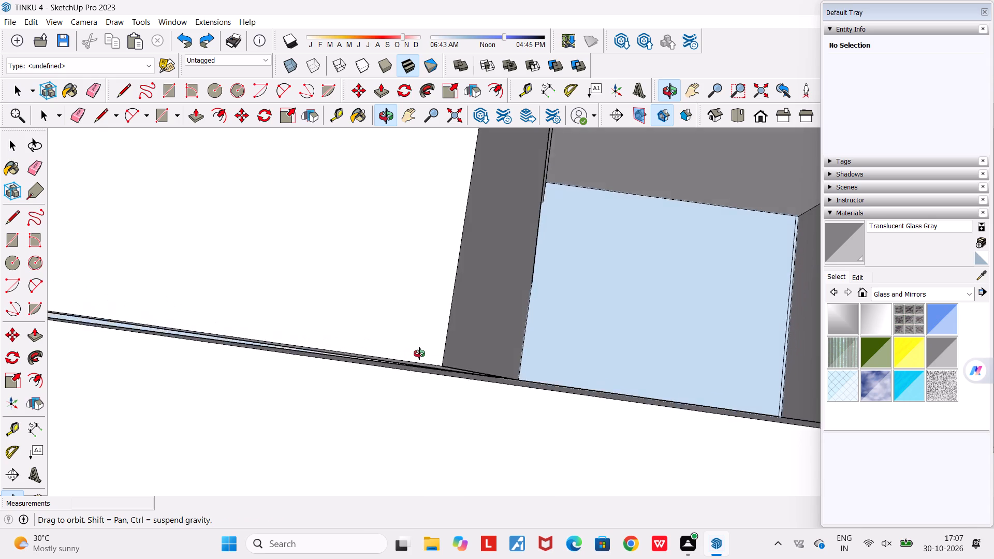
pyautogui.moveTo(419, 354); pyautogui.dragTo(428, 354, button='middle')
pyautogui.scroll(1, 408, 374)
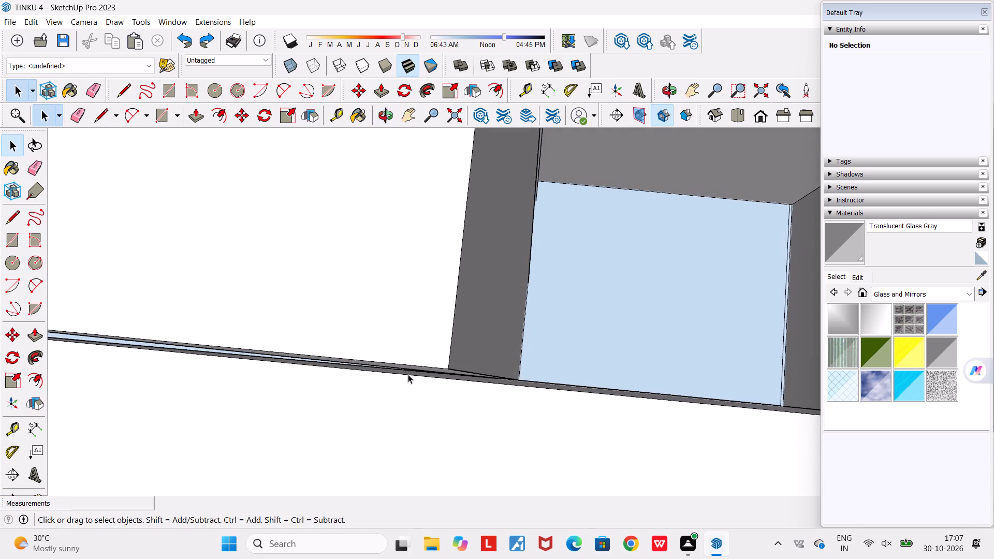
pyautogui.scroll(8, 408, 374)
pyautogui.scroll(-11, 408, 374)
pyautogui.moveTo(408, 374); pyautogui.dragTo(328, 370, button='middle')
pyautogui.scroll(-6, 328, 370)
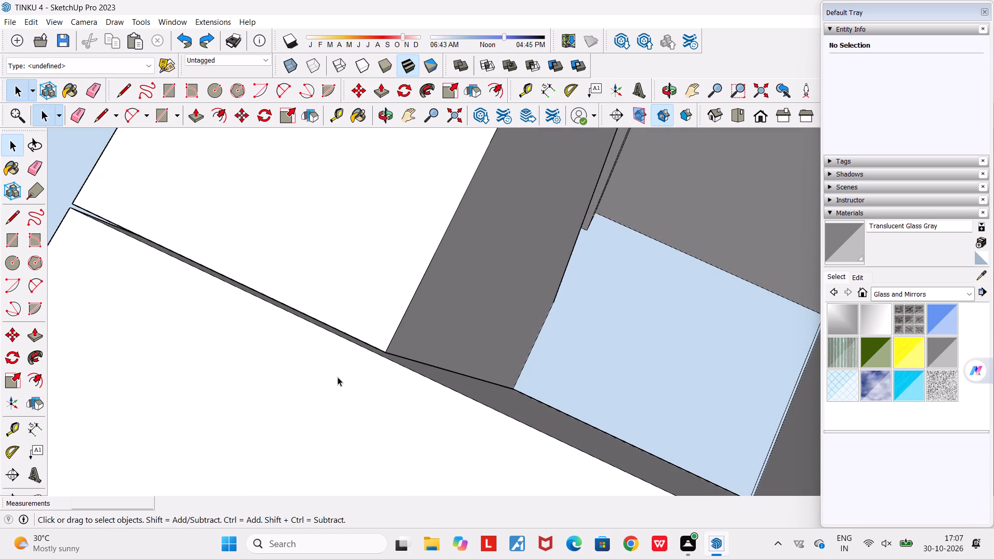
pyautogui.scroll(-17, 349, 383)
pyautogui.scroll(-7, 349, 383)
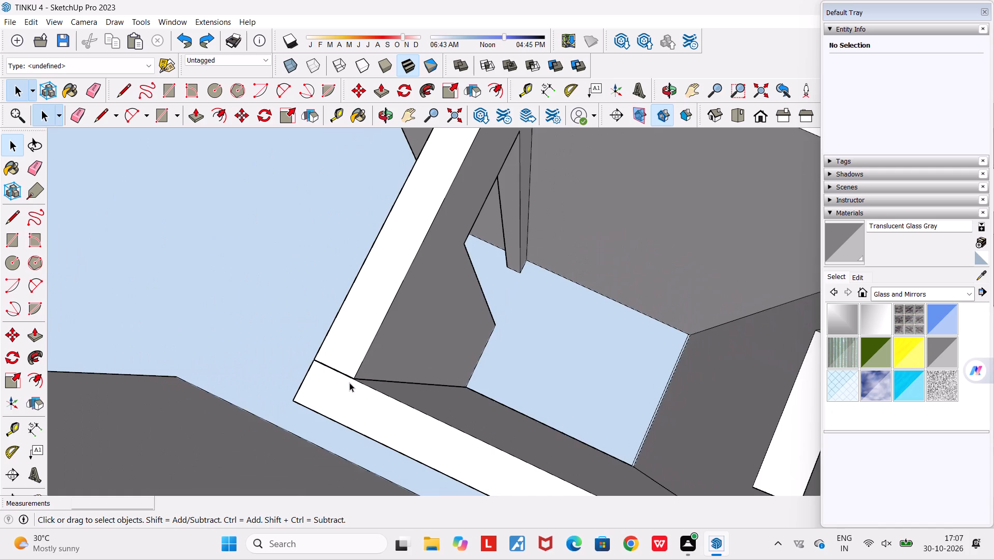
pyautogui.scroll(-3, 349, 383)
pyautogui.scroll(12, 349, 383)
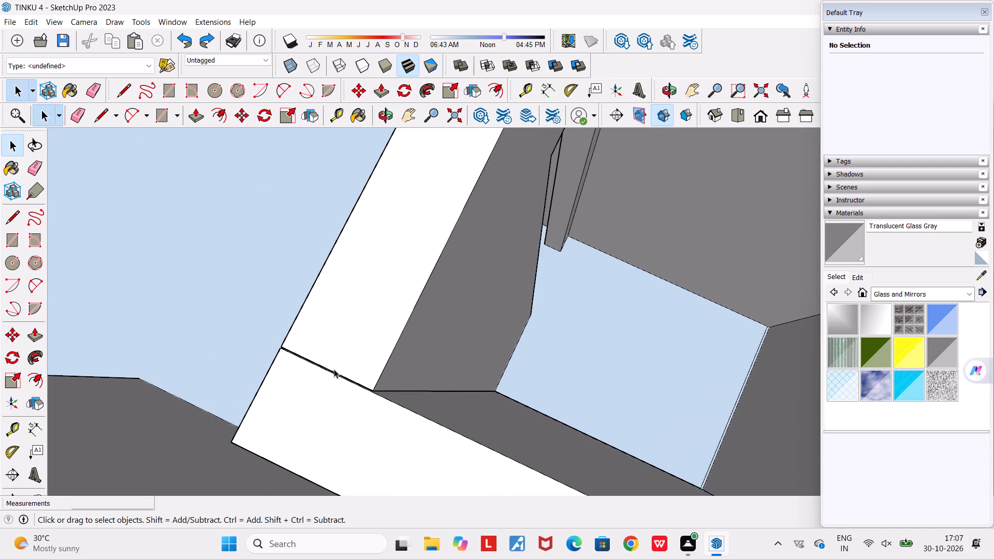
pyautogui.scroll(17, 334, 369)
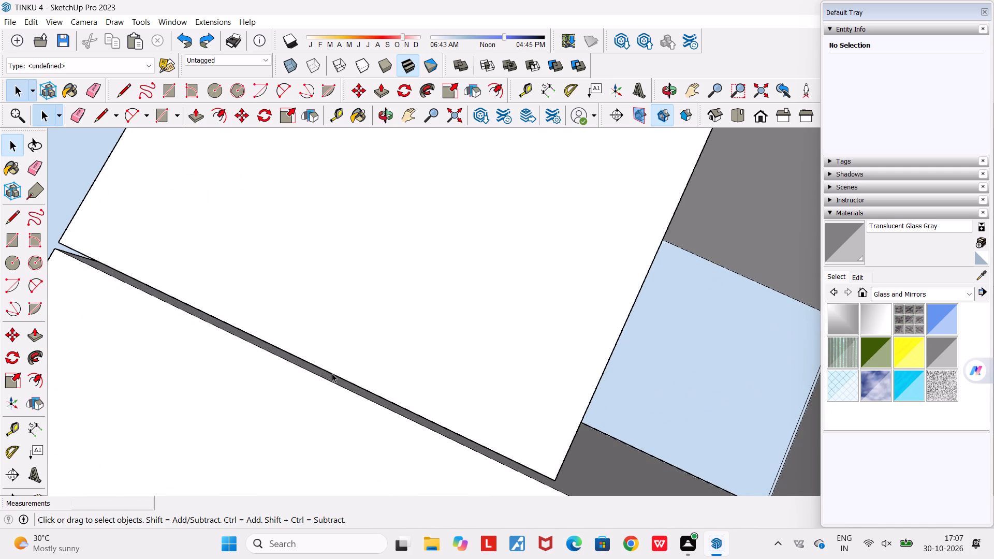
pyautogui.scroll(-6, 332, 373)
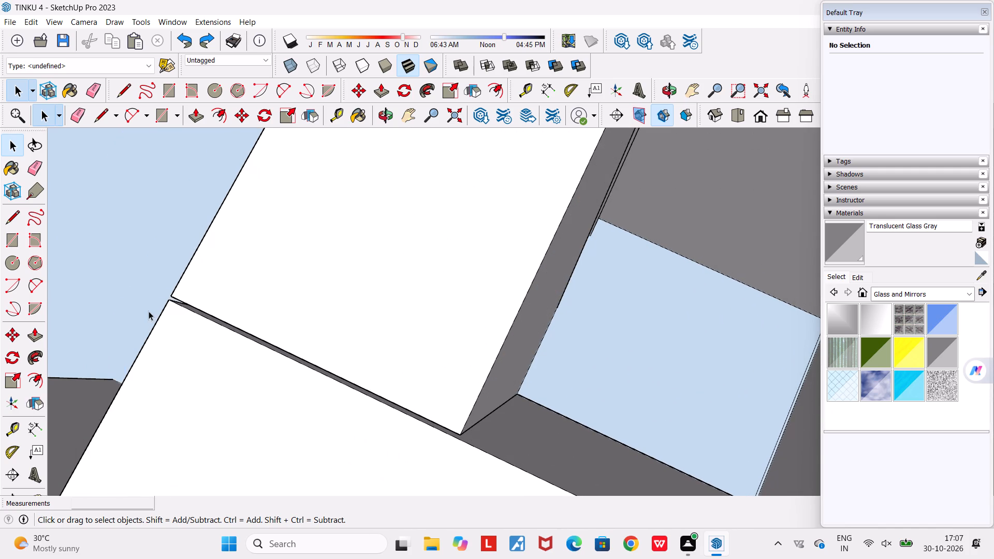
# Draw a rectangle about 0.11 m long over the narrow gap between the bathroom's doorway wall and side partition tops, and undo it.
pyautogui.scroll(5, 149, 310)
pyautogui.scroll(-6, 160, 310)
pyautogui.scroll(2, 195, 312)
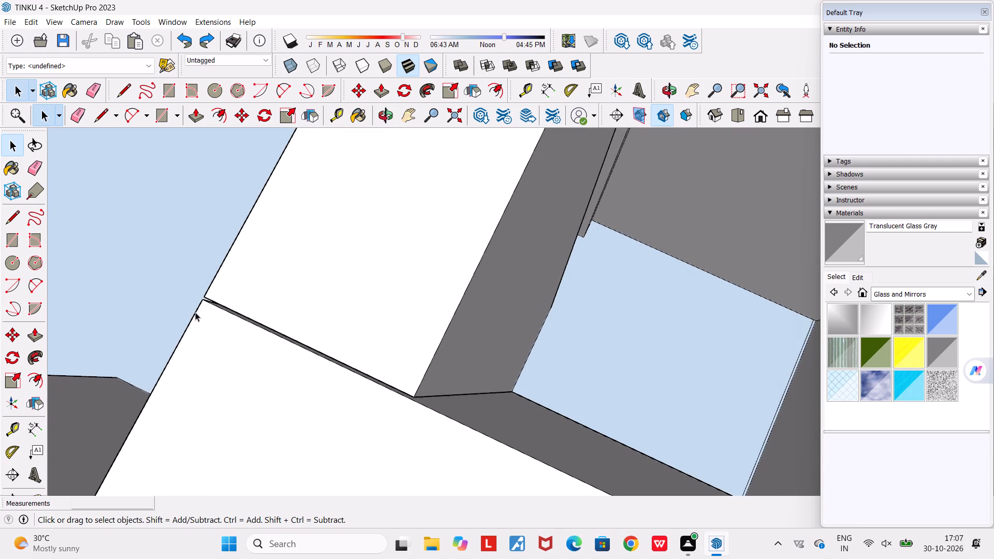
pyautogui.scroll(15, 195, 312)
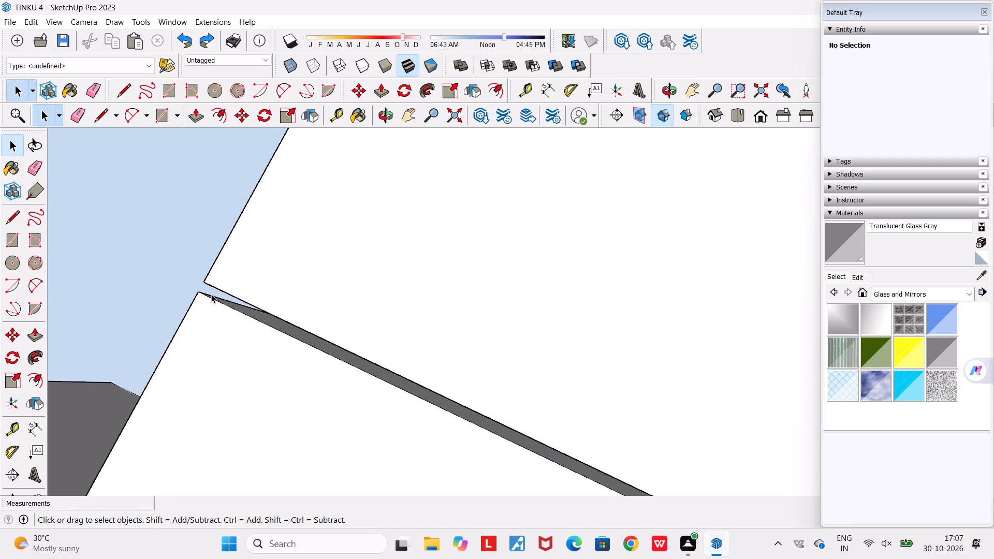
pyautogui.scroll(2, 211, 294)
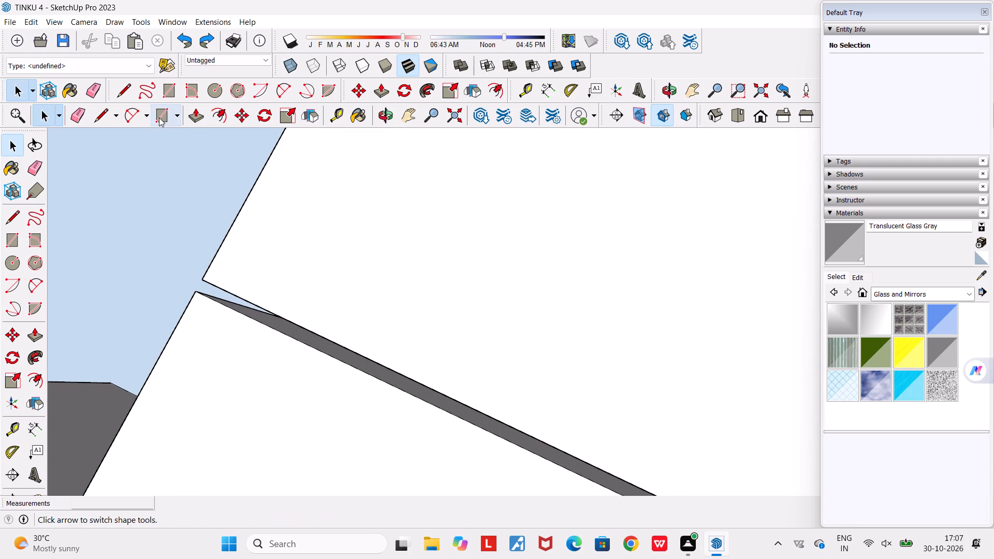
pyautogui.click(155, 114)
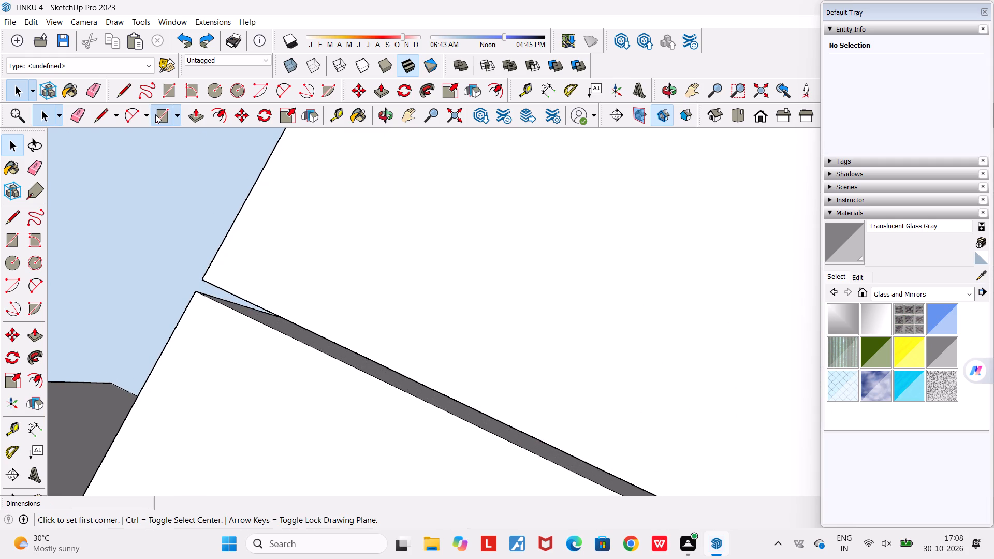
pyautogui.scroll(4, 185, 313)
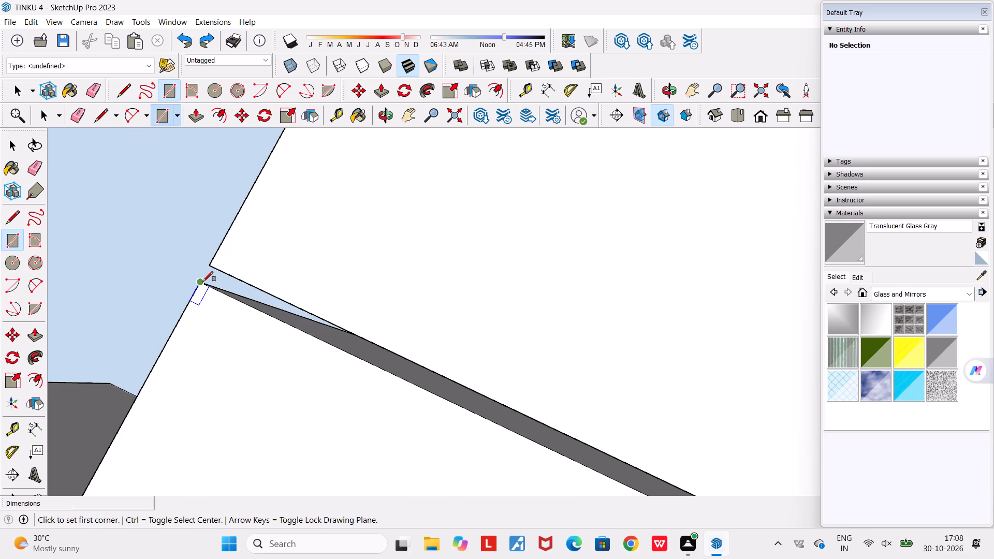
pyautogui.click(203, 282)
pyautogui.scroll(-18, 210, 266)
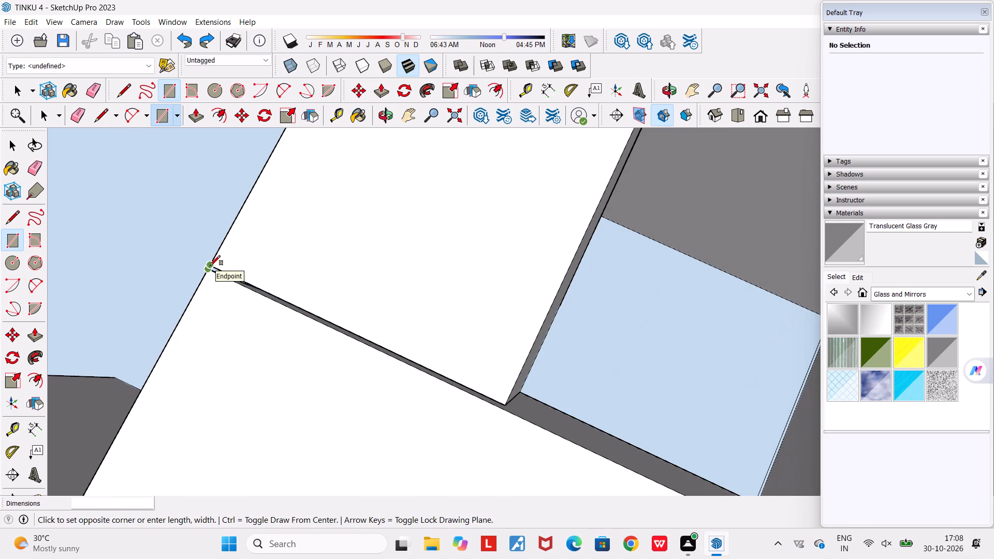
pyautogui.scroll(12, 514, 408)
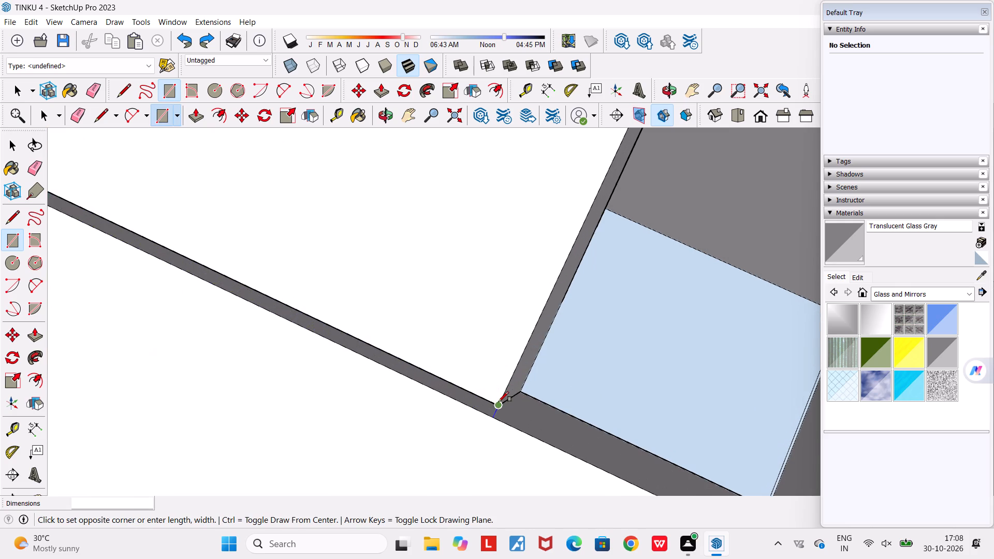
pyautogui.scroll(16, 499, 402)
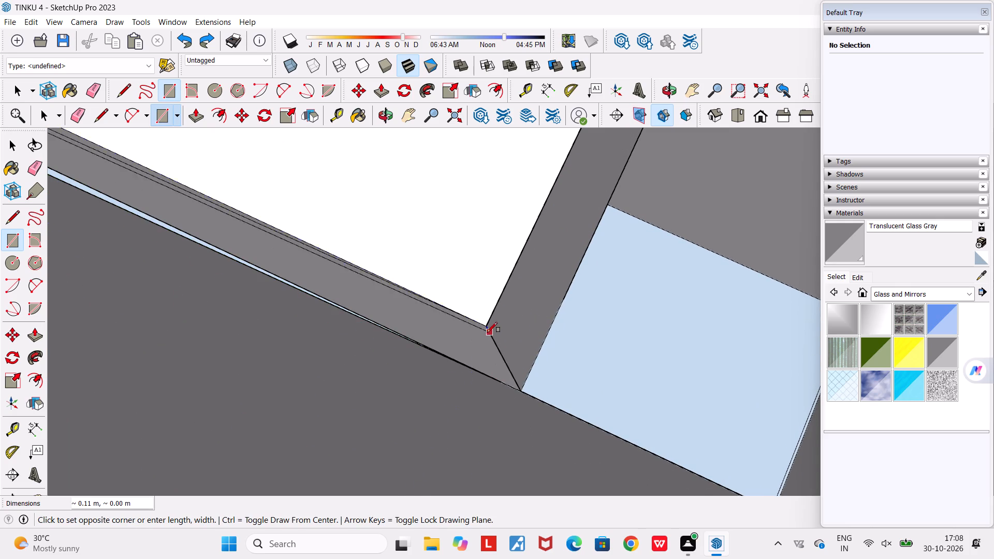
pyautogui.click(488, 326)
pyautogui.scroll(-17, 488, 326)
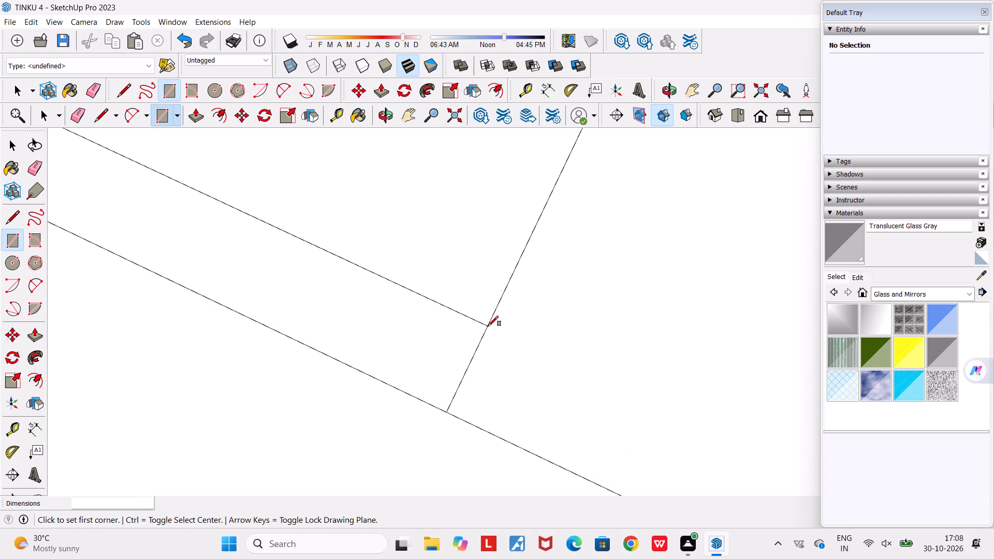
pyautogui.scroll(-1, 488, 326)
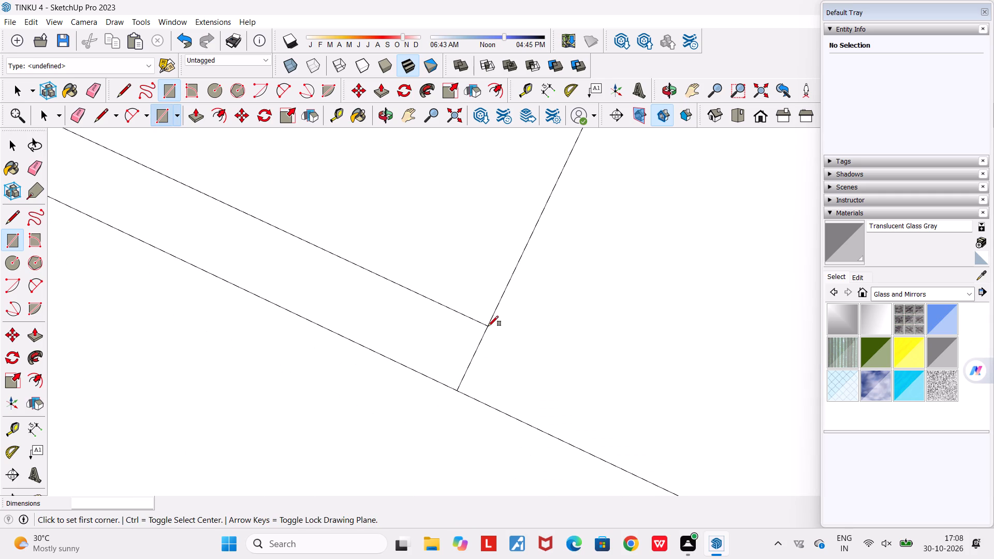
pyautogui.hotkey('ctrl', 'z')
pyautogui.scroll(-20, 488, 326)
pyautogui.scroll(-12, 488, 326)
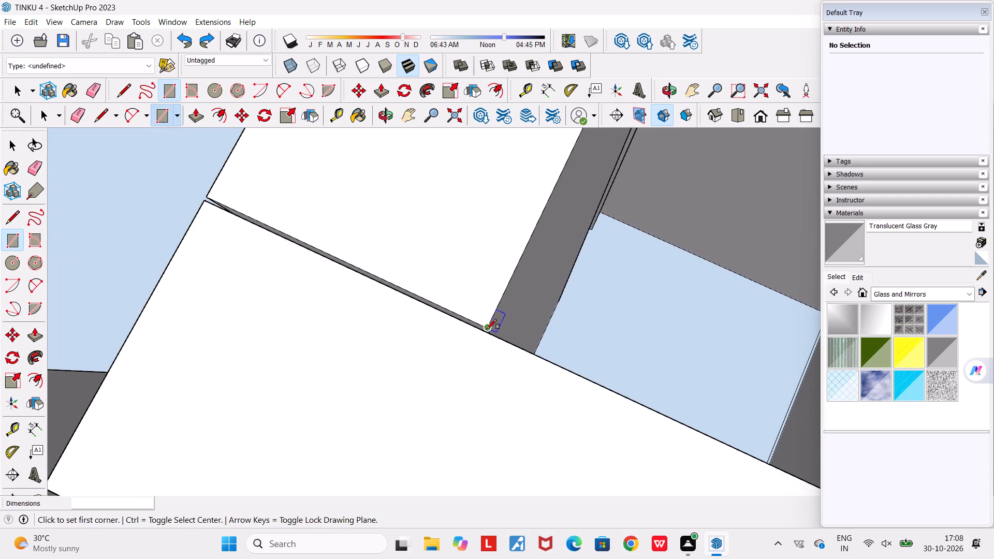
# Examine the small bathroom's doorway wall, side partition and neighbouring walls from above and down at floor level.
pyautogui.scroll(-16, 487, 329)
pyautogui.press('space')
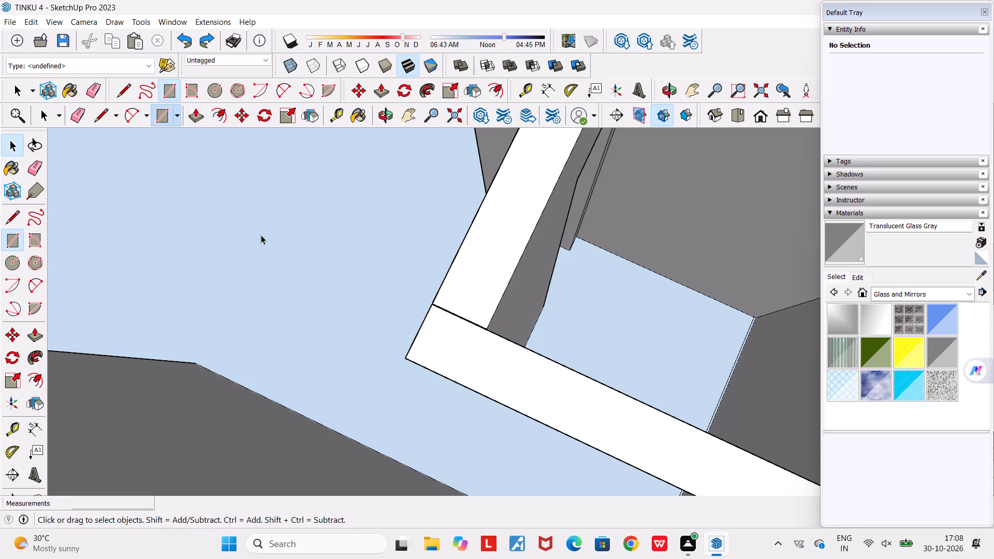
pyautogui.moveTo(261, 235); pyautogui.dragTo(430, 235, button='middle')
pyautogui.scroll(-5, 430, 235)
pyautogui.moveTo(402, 292); pyautogui.dragTo(560, 276, button='middle')
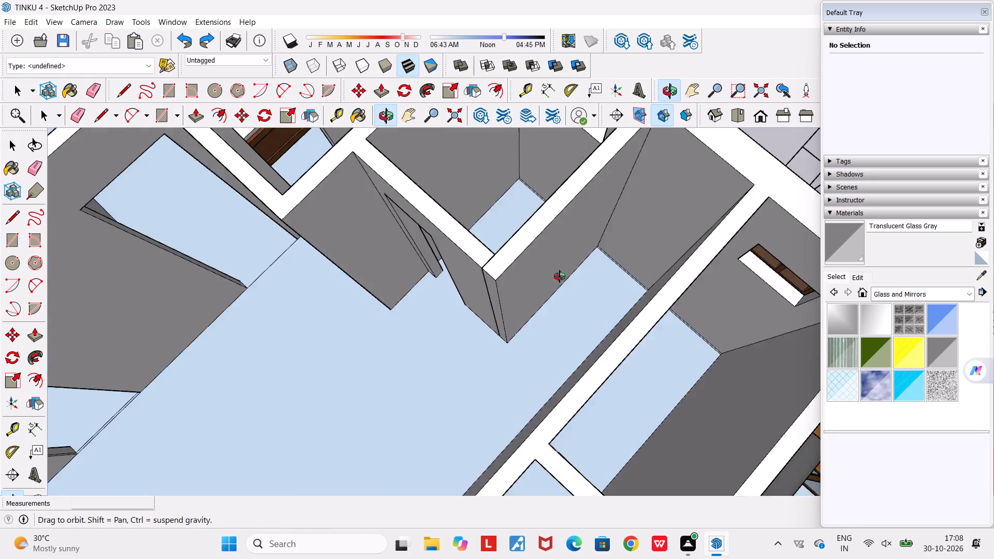
pyautogui.moveTo(560, 276); pyautogui.dragTo(845, 157, button='middle')
pyautogui.scroll(7, 543, 318)
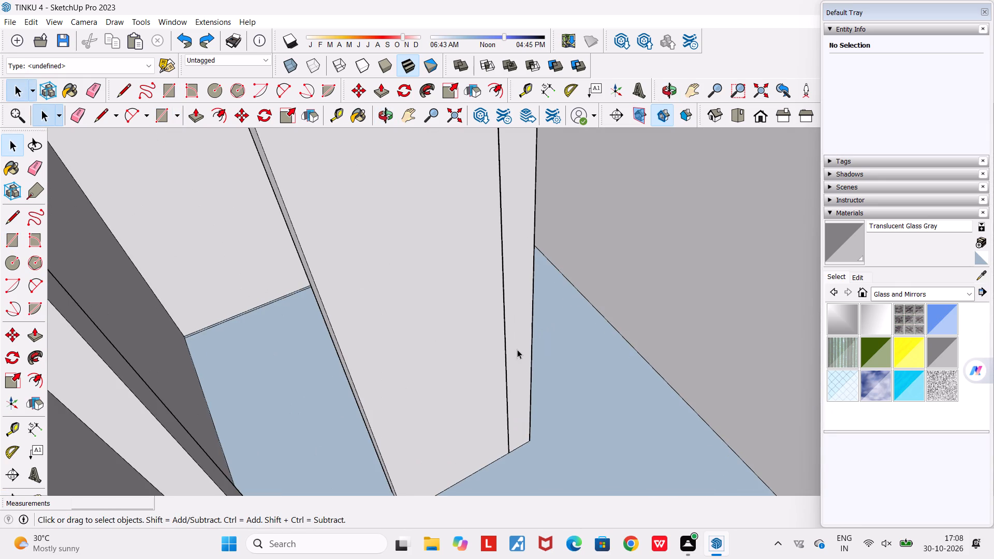
pyautogui.moveTo(488, 378); pyautogui.dragTo(440, 377, button='middle')
pyautogui.scroll(-4, 440, 377)
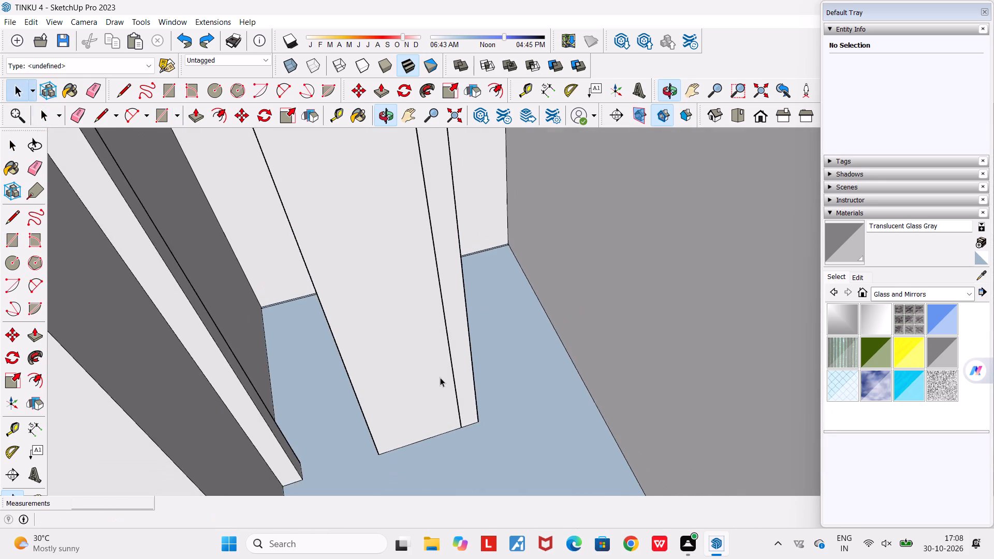
pyautogui.scroll(-4, 440, 377)
pyautogui.moveTo(440, 377); pyautogui.dragTo(329, 389, button='middle')
pyautogui.scroll(-4, 330, 390)
pyautogui.moveTo(331, 390); pyautogui.dragTo(338, 393, button='middle')
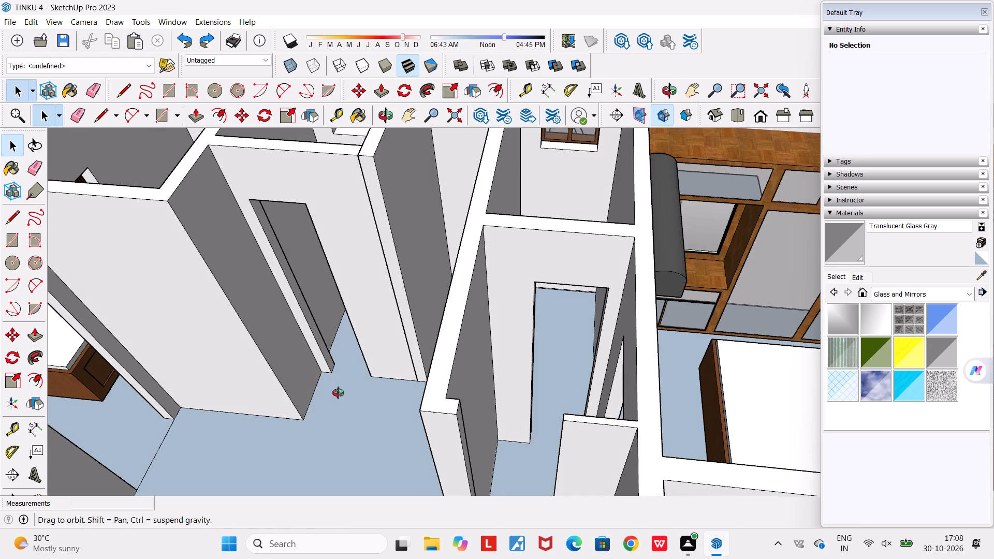
pyautogui.moveTo(338, 393); pyautogui.dragTo(871, 423, button='middle')
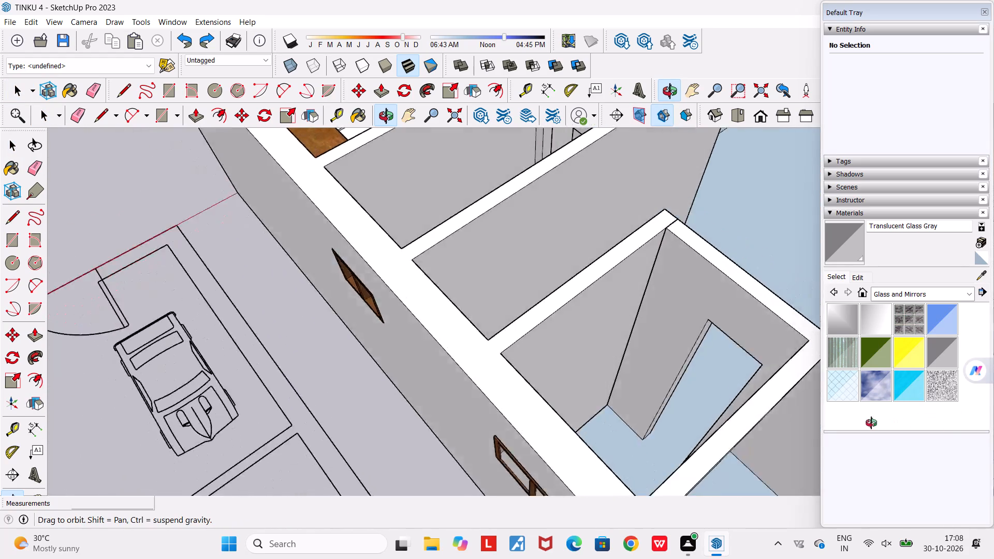
pyautogui.moveTo(871, 423); pyautogui.dragTo(475, 454, button='middle')
pyautogui.scroll(-3, 464, 459)
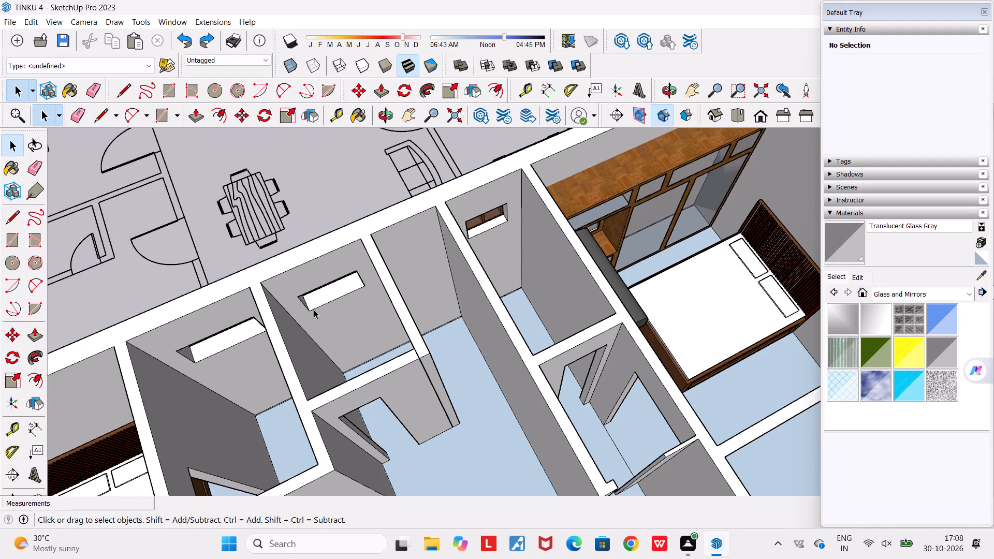
# Examine the whole house from several angles and compare its room layout with the neighbouring floor plan.
pyautogui.press('Escape')
pyautogui.scroll(-4, 314, 310)
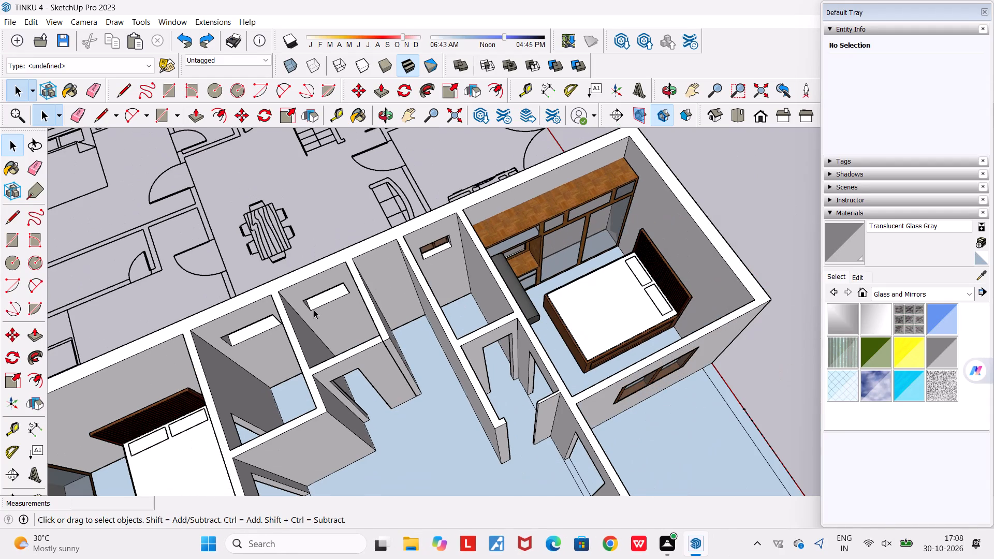
pyautogui.moveTo(332, 290); pyautogui.dragTo(420, 209, button='middle')
pyautogui.scroll(-9, 420, 209)
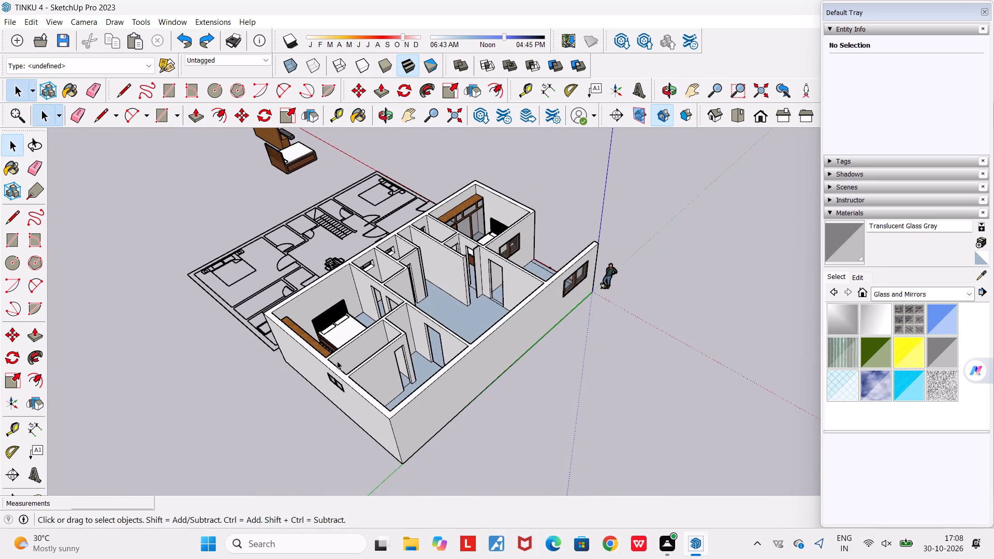
pyautogui.moveTo(340, 362); pyautogui.dragTo(266, 434, button='middle')
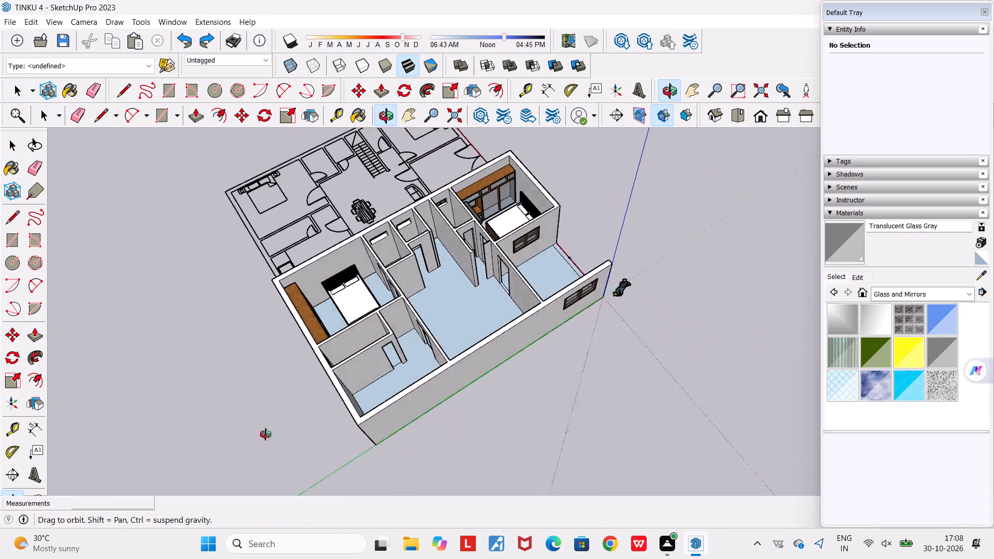
pyautogui.moveTo(266, 434); pyautogui.dragTo(141, 490, button='middle')
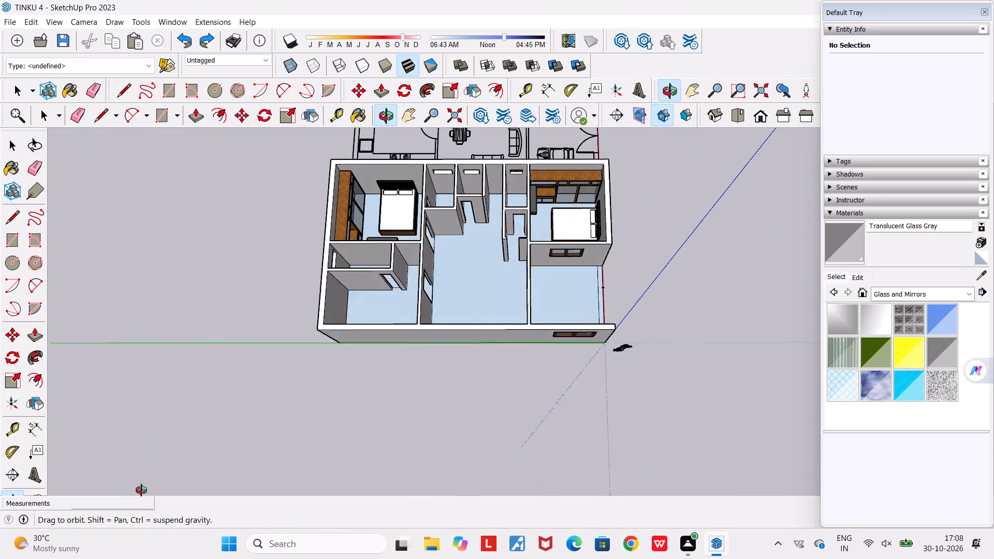
pyautogui.moveTo(141, 490); pyautogui.dragTo(146, 491, button='middle')
pyautogui.scroll(-5, 146, 492)
pyautogui.moveTo(337, 366); pyautogui.dragTo(332, 392, button='middle')
pyautogui.scroll(6, 312, 371)
pyautogui.moveTo(312, 371); pyautogui.dragTo(445, 314, button='middle')
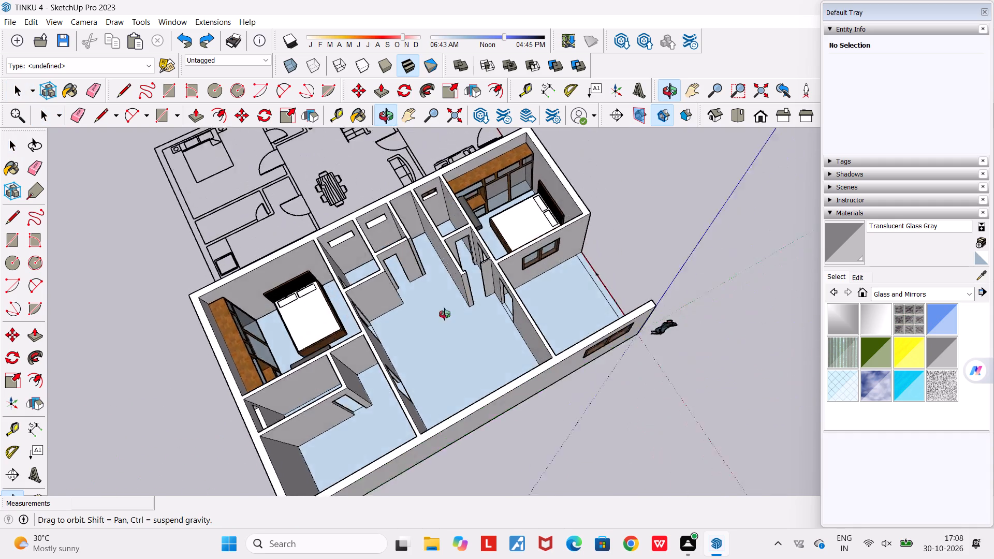
pyautogui.moveTo(445, 314); pyautogui.dragTo(494, 298, button='middle')
pyautogui.scroll(-5, 494, 298)
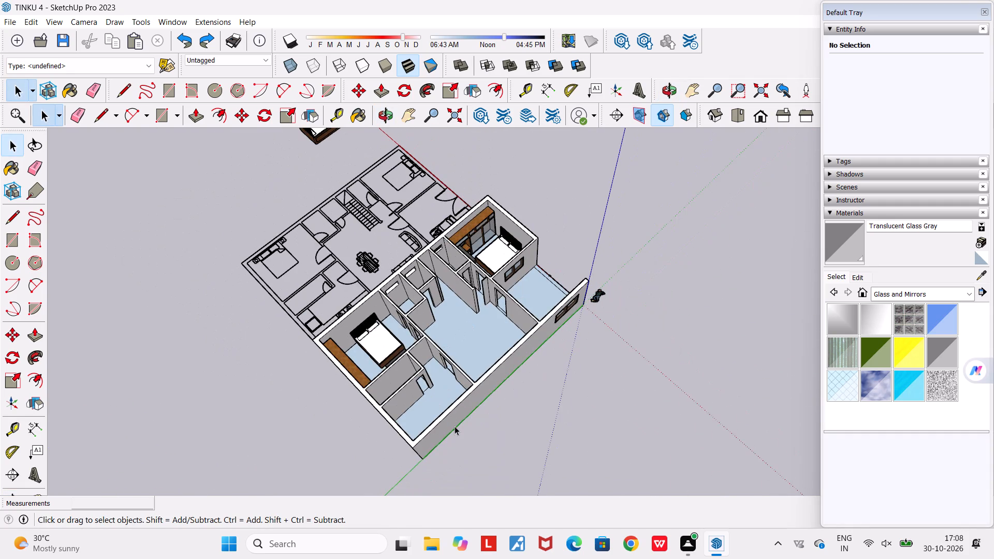
pyautogui.scroll(4, 455, 426)
pyautogui.moveTo(455, 426); pyautogui.dragTo(134, 469, button='middle')
pyautogui.moveTo(401, 329); pyautogui.dragTo(392, 410, button='middle')
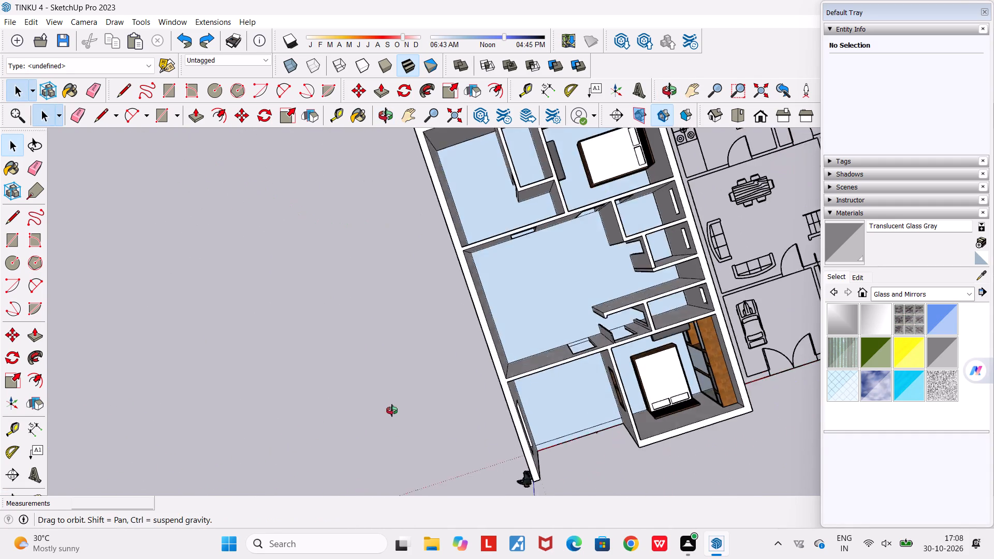
pyautogui.moveTo(392, 410); pyautogui.dragTo(434, 373, button='middle')
pyautogui.scroll(-5, 434, 373)
pyautogui.scroll(2, 475, 261)
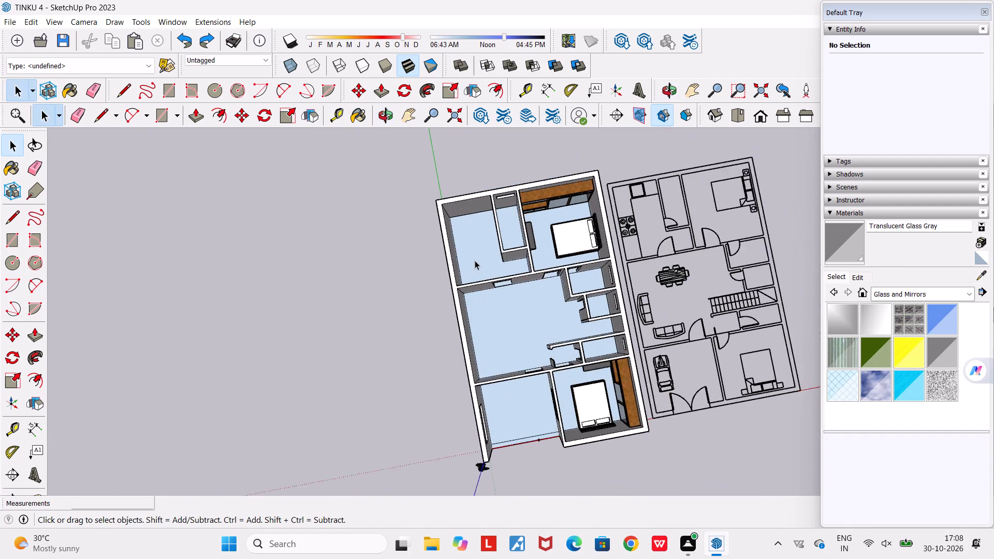
pyautogui.scroll(1, 475, 260)
pyautogui.moveTo(466, 270); pyautogui.dragTo(493, 307, button='middle')
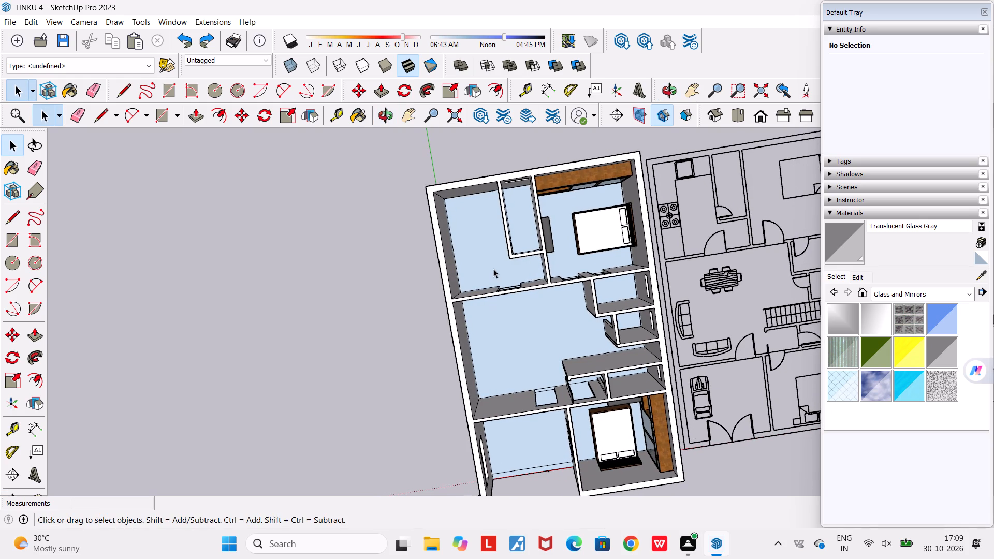
pyautogui.scroll(3, 489, 251)
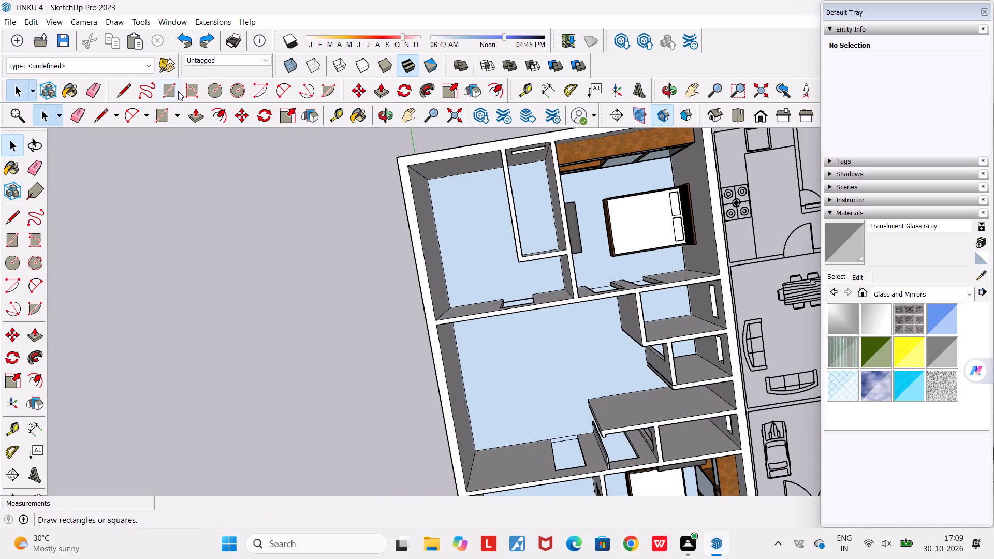
# Draw an L-shaped line on the corner kitchen's floor, about 3 m from the doorway wall and about 1.33 m across to the side partition.
pyautogui.click(122, 91)
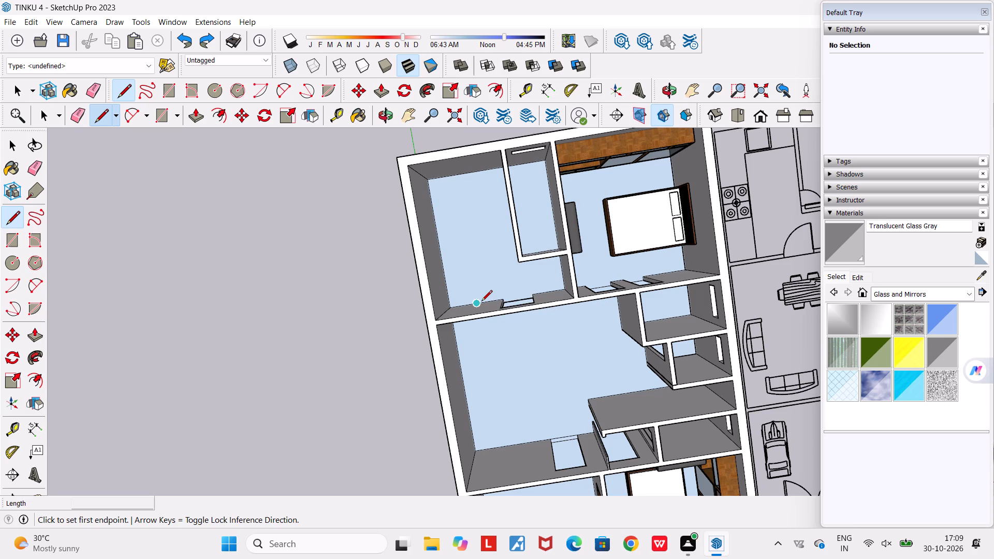
pyautogui.scroll(8, 481, 302)
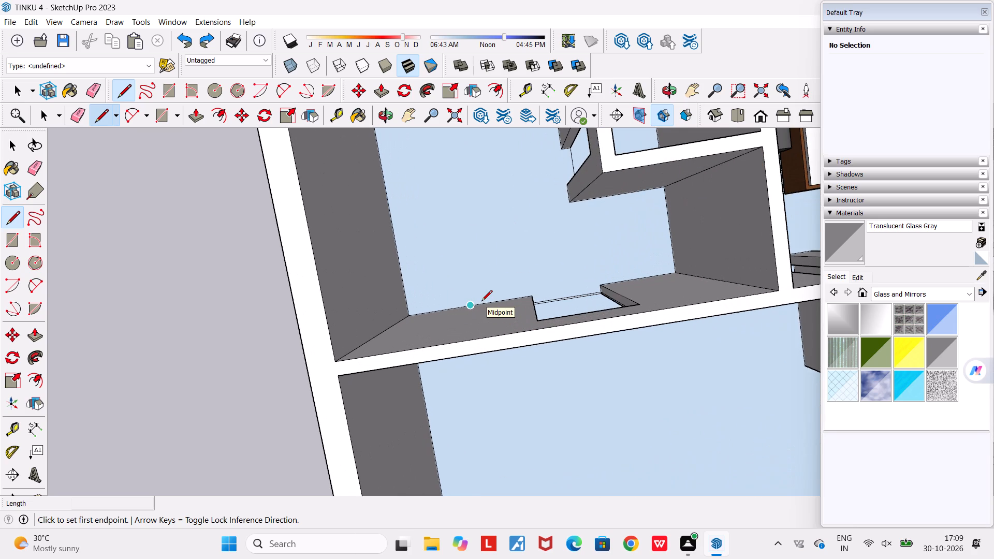
pyautogui.scroll(1, 481, 302)
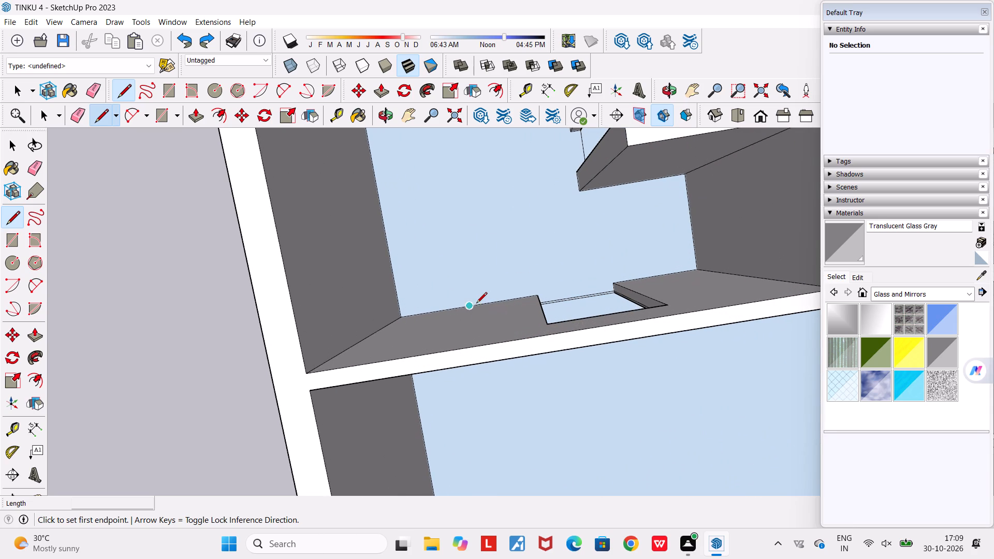
pyautogui.click(481, 304)
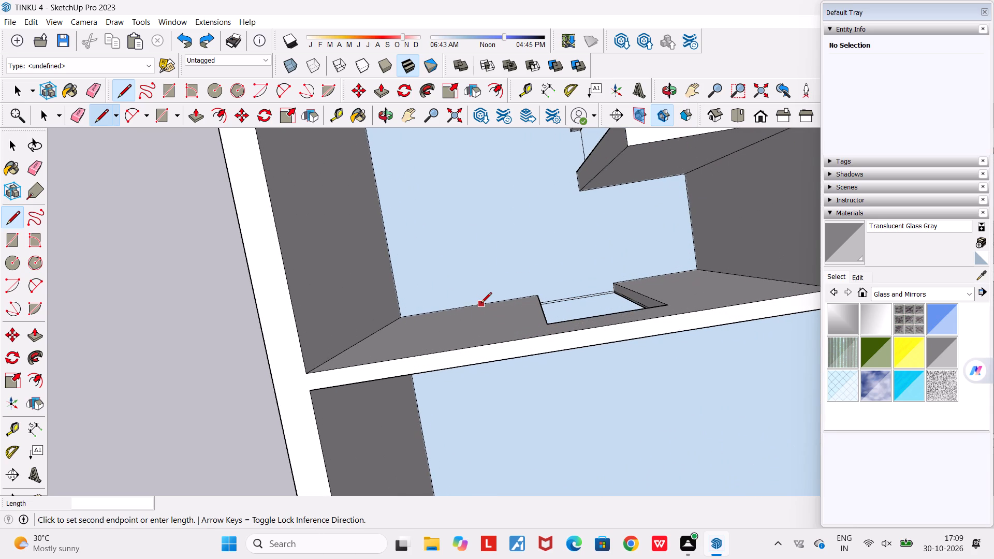
pyautogui.scroll(-15, 481, 304)
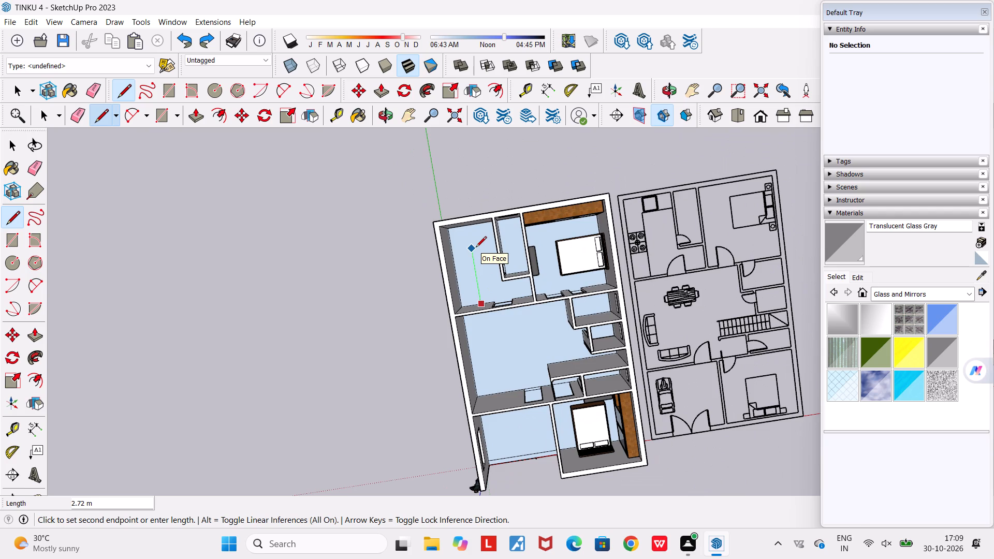
pyautogui.scroll(3, 476, 248)
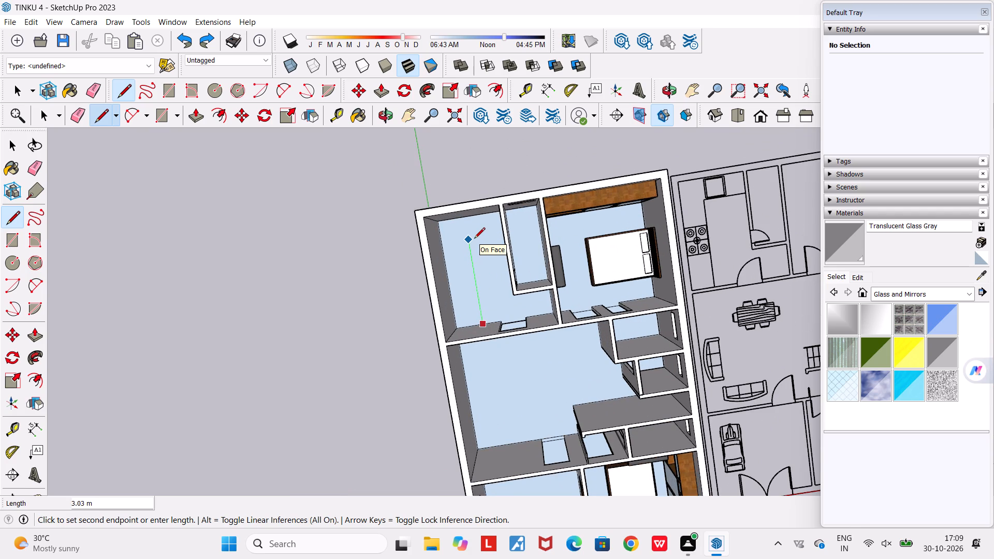
pyautogui.click(474, 239)
pyautogui.scroll(4, 496, 238)
pyautogui.moveTo(496, 238); pyautogui.dragTo(569, 219, button='middle')
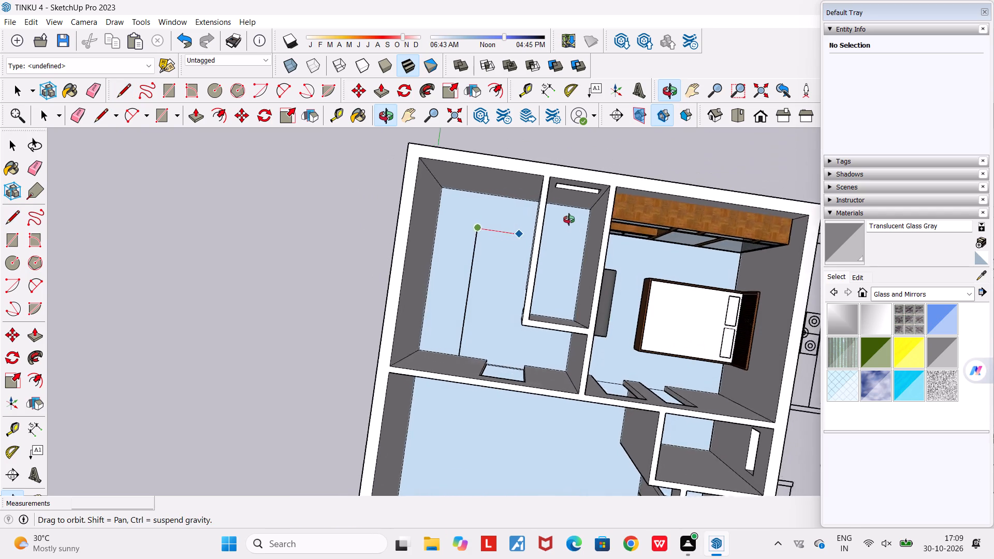
pyautogui.moveTo(569, 219); pyautogui.dragTo(617, 237, button='middle')
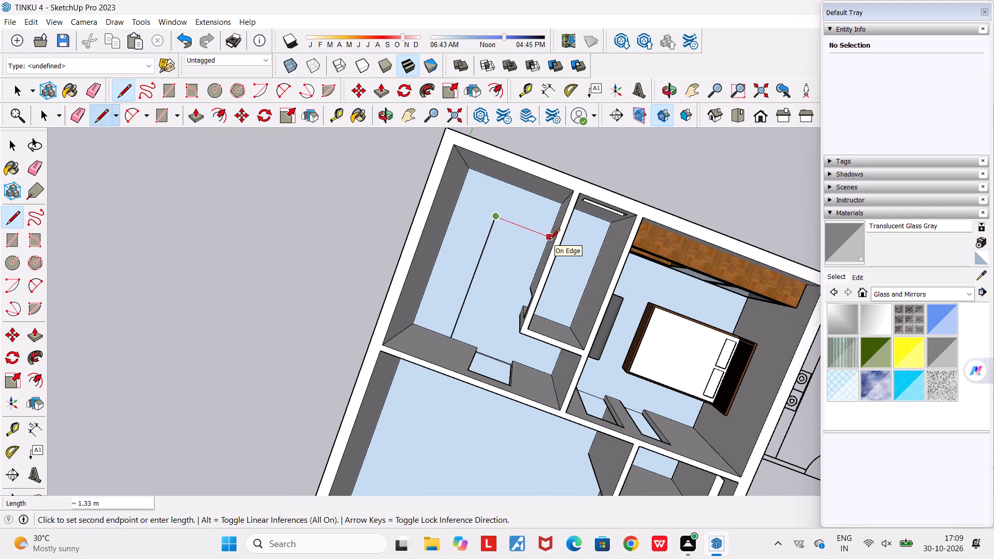
pyautogui.click(549, 240)
pyautogui.moveTo(508, 275); pyautogui.dragTo(556, 200, button='middle')
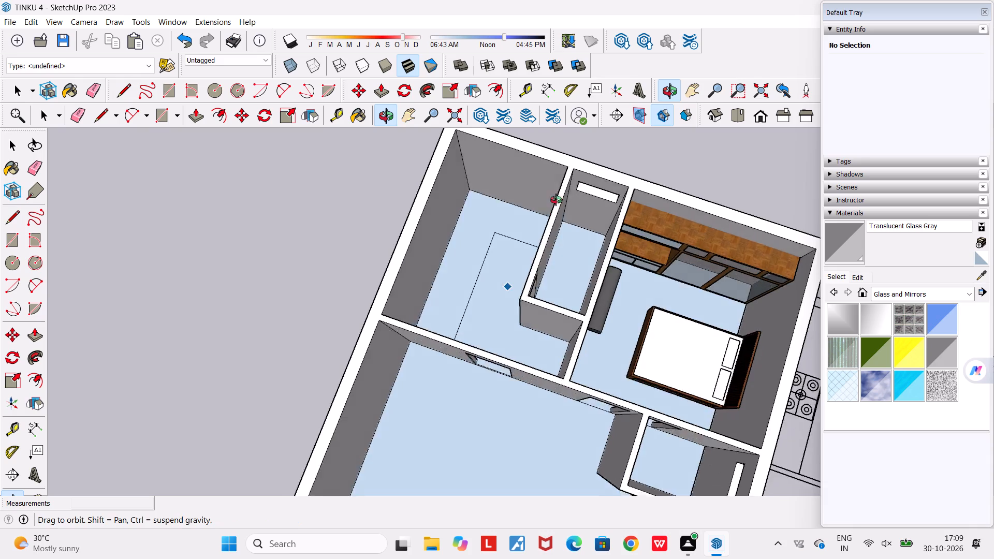
pyautogui.moveTo(556, 200); pyautogui.dragTo(568, 182, button='middle')
pyautogui.scroll(-3, 568, 182)
pyautogui.moveTo(524, 260); pyautogui.dragTo(705, 225, button='middle')
pyautogui.scroll(-5, 705, 225)
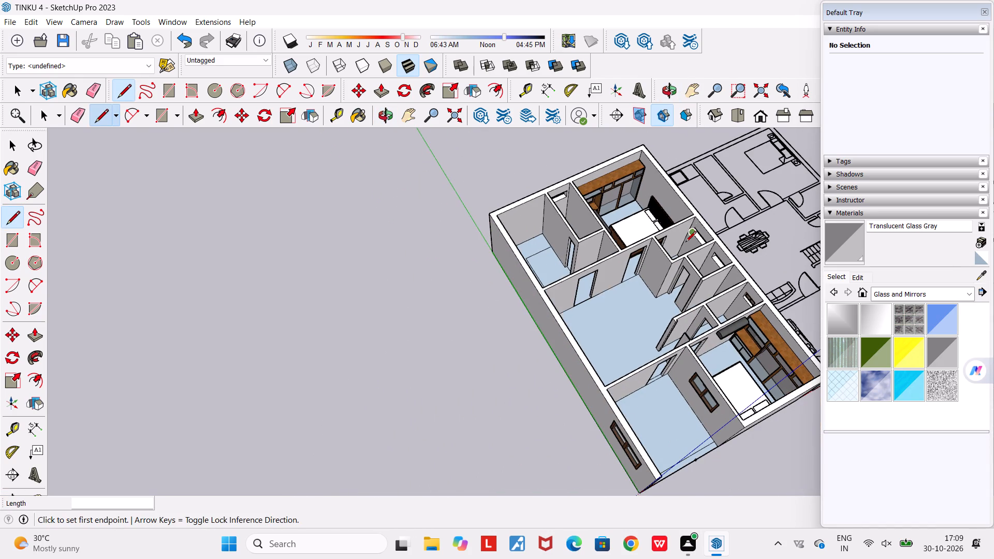
pyautogui.press('space')
# Examine the L-shaped outline on the kitchen floor from above.
pyautogui.moveTo(562, 319); pyautogui.dragTo(495, 334, button='middle')
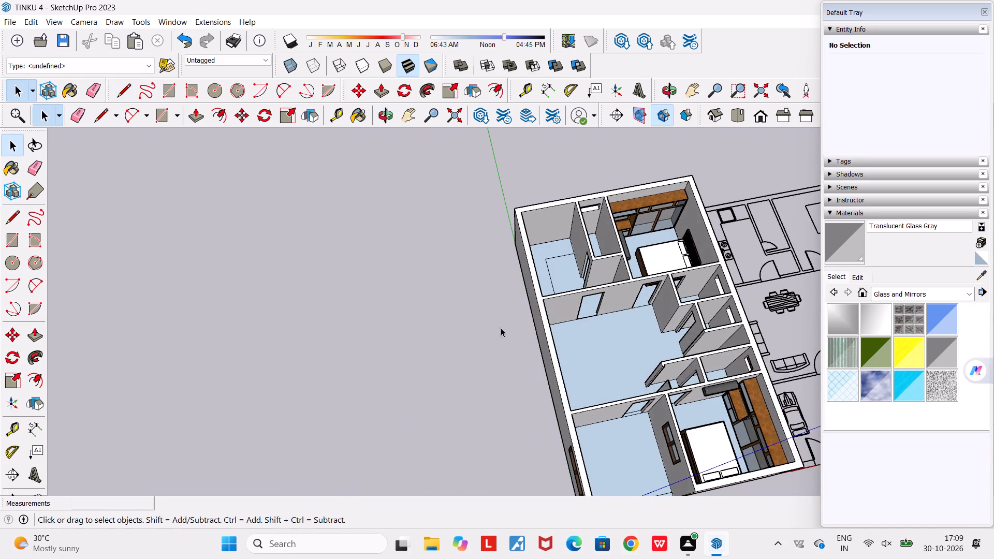
pyautogui.scroll(4, 547, 260)
pyautogui.moveTo(547, 260); pyautogui.dragTo(456, 264, button='middle')
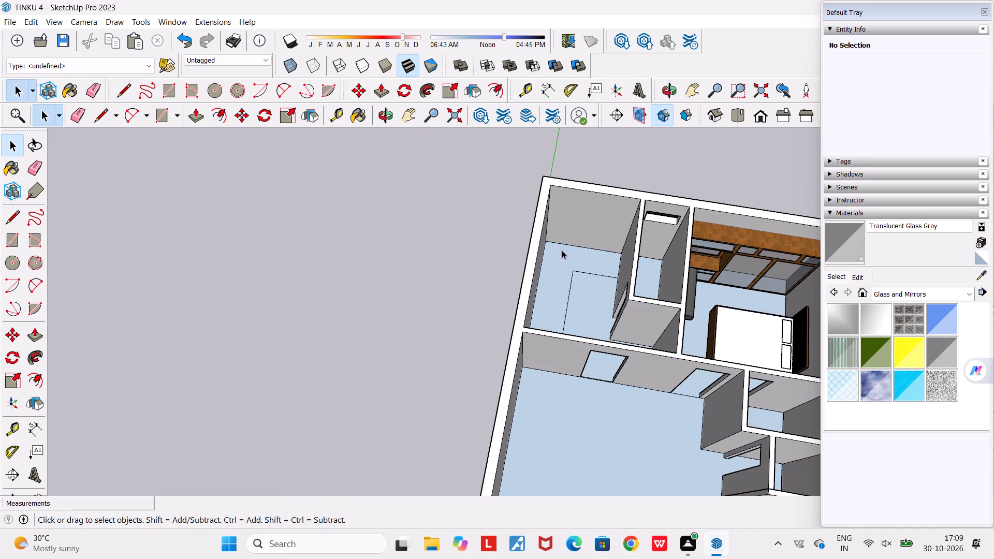
pyautogui.scroll(4, 562, 250)
pyautogui.moveTo(562, 250); pyautogui.dragTo(518, 252, button='middle')
pyautogui.scroll(-1, 518, 252)
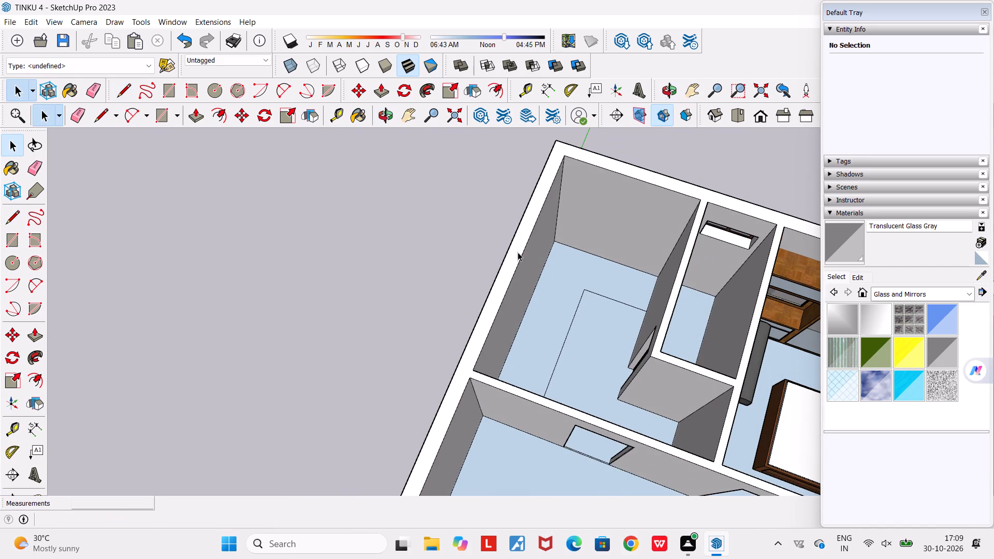
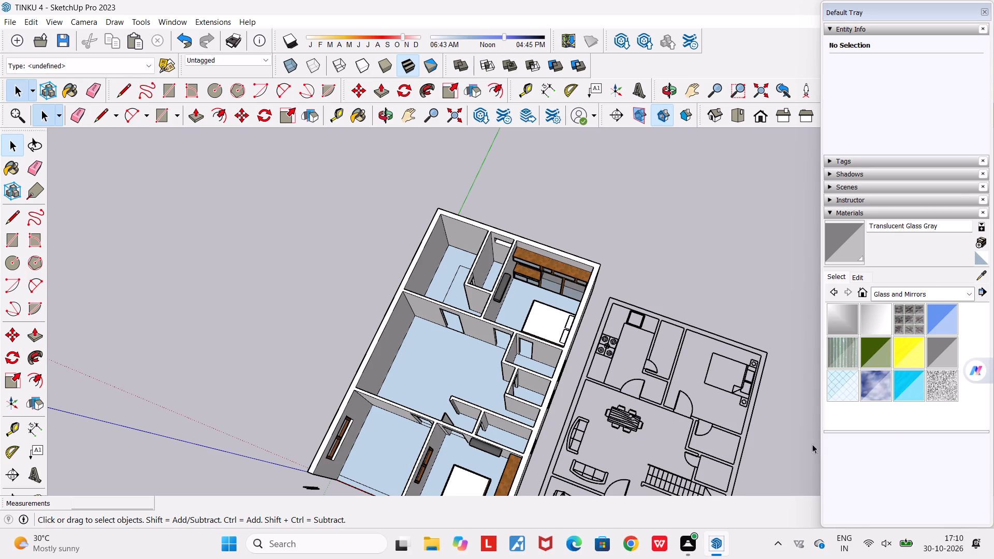
# Examine the house model, the floor plan and the separate furniture pieces from several sides.
pyautogui.scroll(-4, 791, 452)
pyautogui.scroll(-4, 706, 428)
pyautogui.moveTo(706, 428); pyautogui.dragTo(832, 436, button='middle')
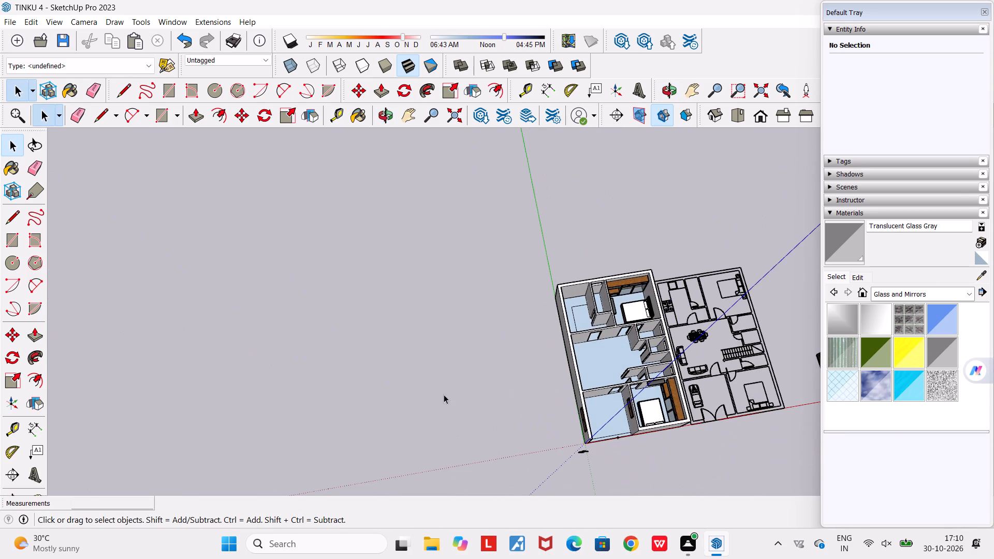
pyautogui.scroll(5, 602, 399)
pyautogui.moveTo(611, 446); pyautogui.dragTo(693, 447, button='middle')
pyautogui.scroll(-4, 693, 447)
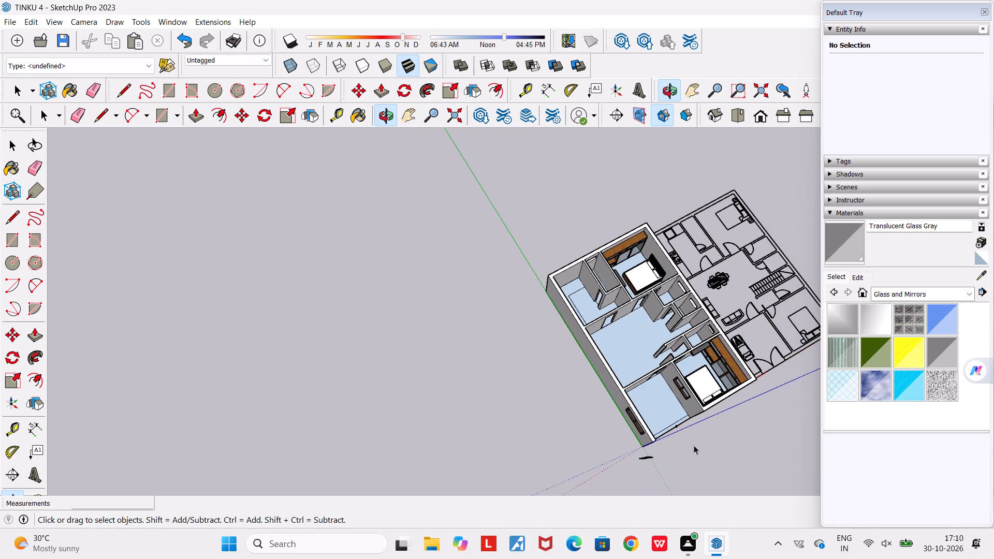
pyautogui.moveTo(712, 416); pyautogui.dragTo(503, 184, button='middle')
pyautogui.scroll(-8, 502, 184)
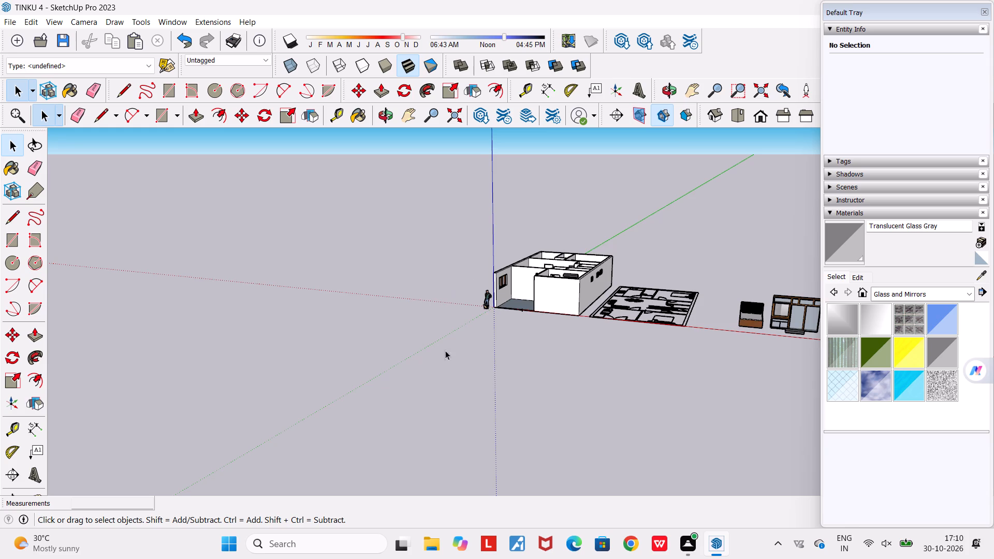
pyautogui.scroll(-9, 438, 358)
pyautogui.scroll(4, 659, 361)
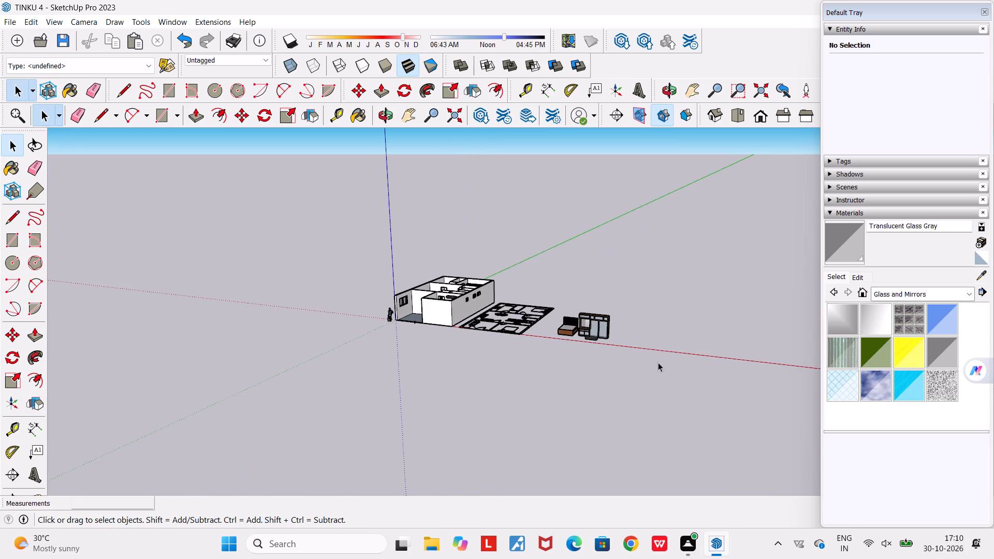
pyautogui.moveTo(648, 403); pyautogui.dragTo(711, 404, button='middle')
pyautogui.scroll(6, 681, 306)
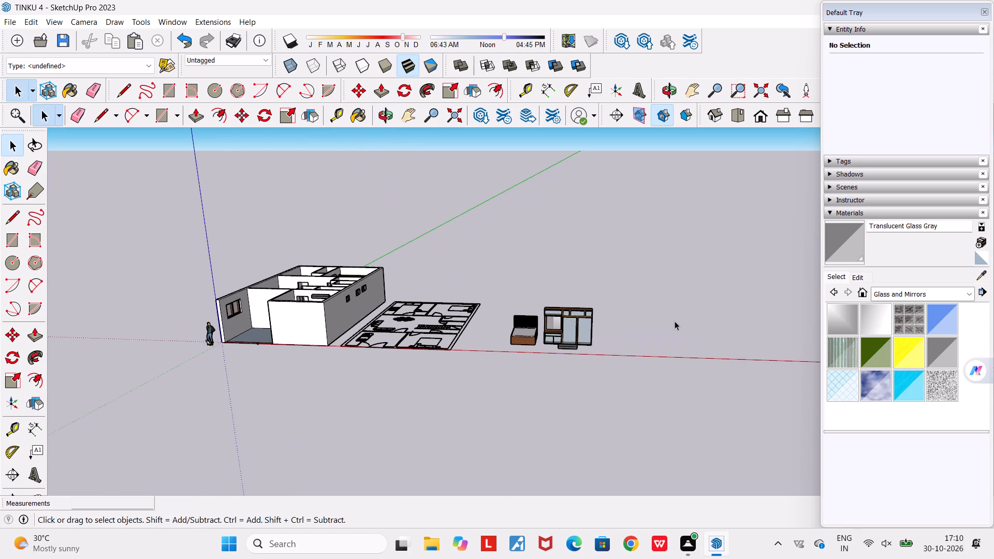
pyautogui.moveTo(675, 321); pyautogui.dragTo(646, 314, button='middle')
pyautogui.scroll(-5, 646, 314)
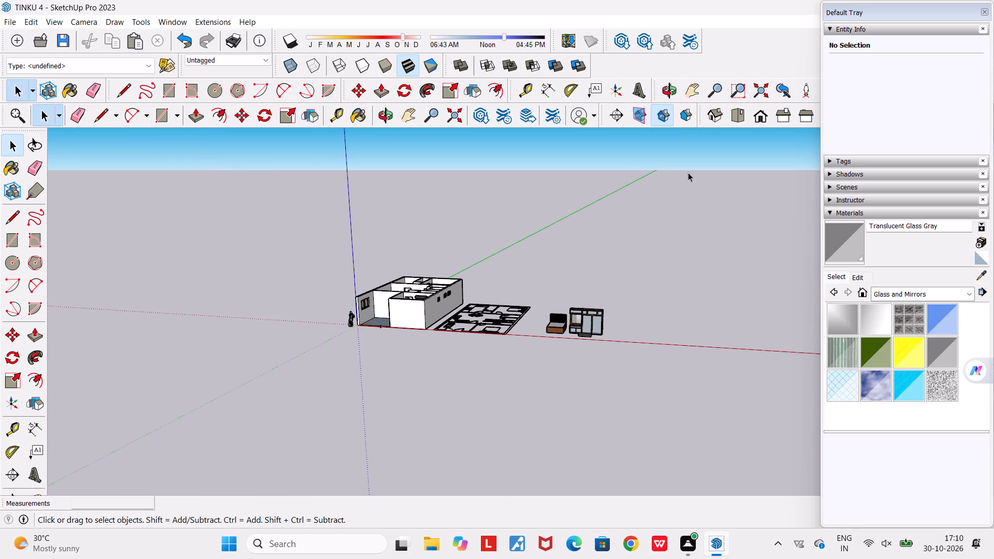
# In top view, draw a thin rectangle about 2.34 m by 0.24 m on the ground beside the wardrobe.
pyautogui.click(734, 117)
pyautogui.scroll(4, 691, 342)
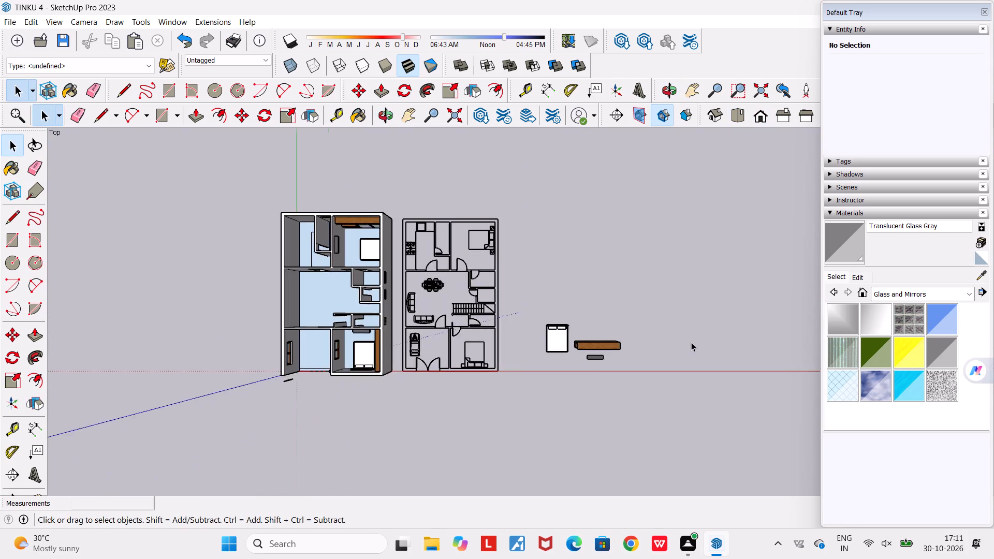
pyautogui.scroll(9, 686, 345)
pyautogui.scroll(-5, 390, 380)
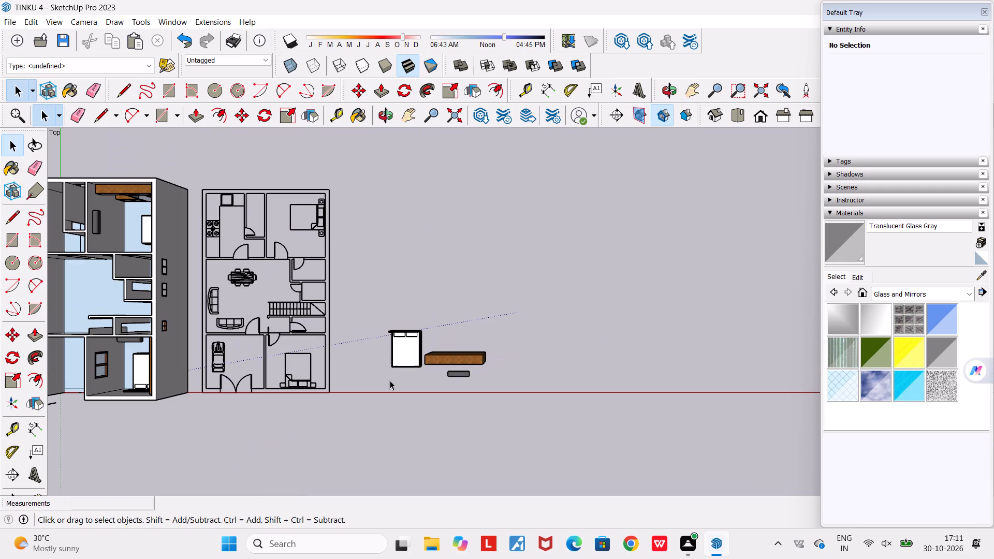
pyautogui.scroll(4, 559, 375)
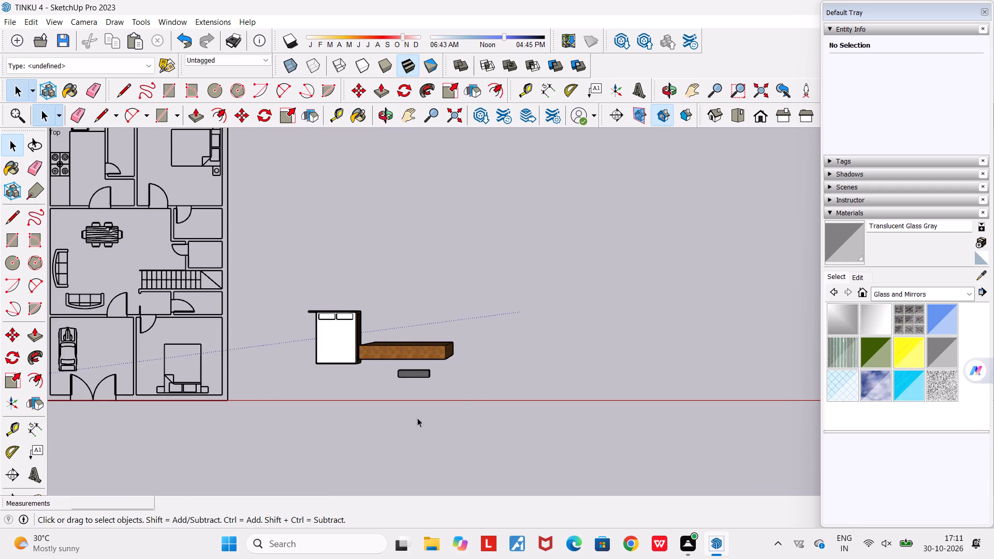
pyautogui.click(168, 83)
pyautogui.scroll(3, 488, 348)
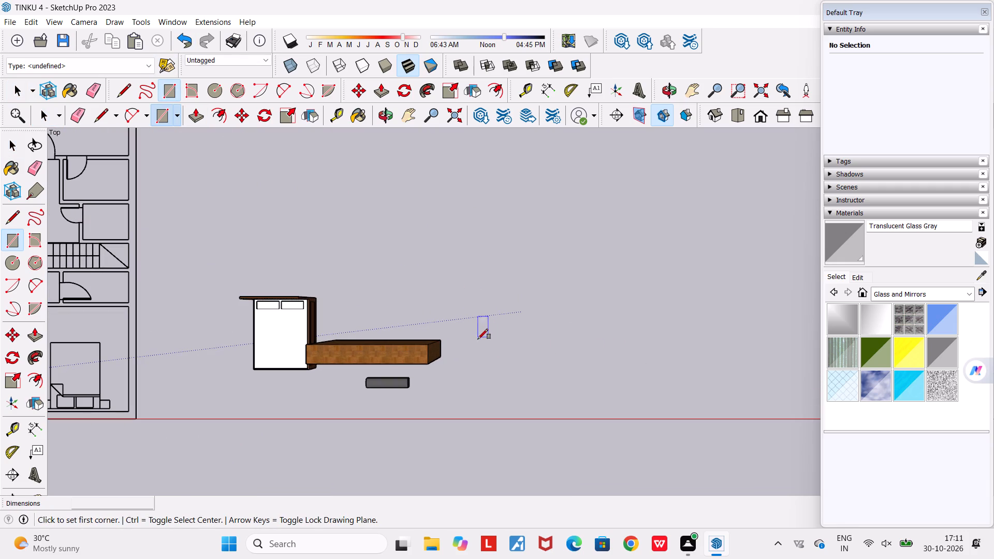
pyautogui.click(479, 341)
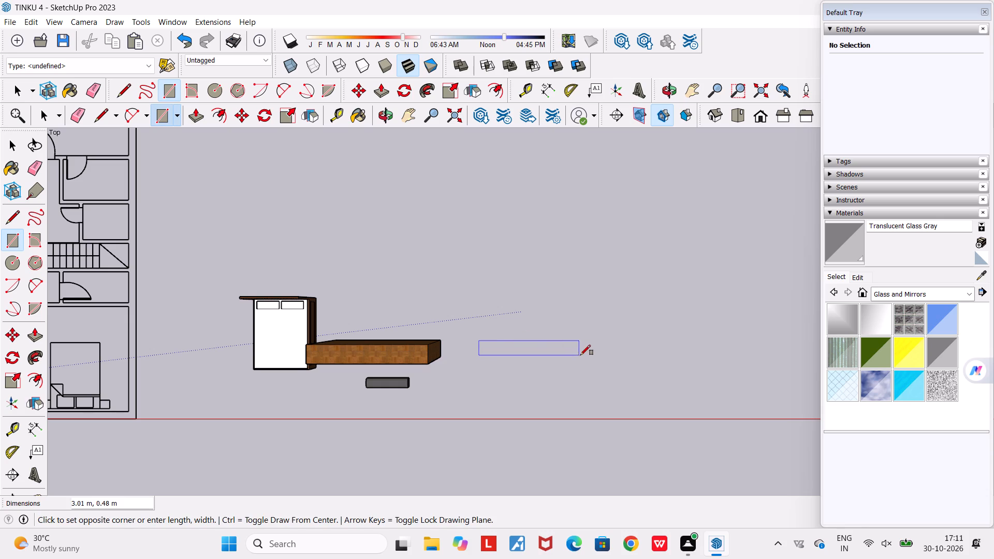
pyautogui.click(555, 348)
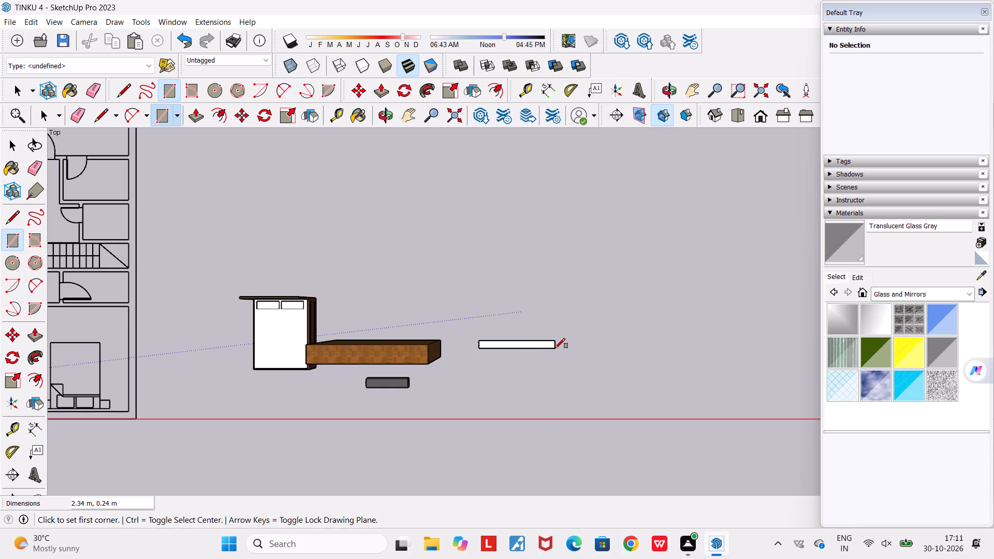
# Extrude the thin rectangle upward 8' into an upright slab.
pyautogui.moveTo(521, 348); pyautogui.dragTo(500, 157, button='middle')
pyautogui.scroll(-3, 500, 157)
pyautogui.scroll(5, 488, 267)
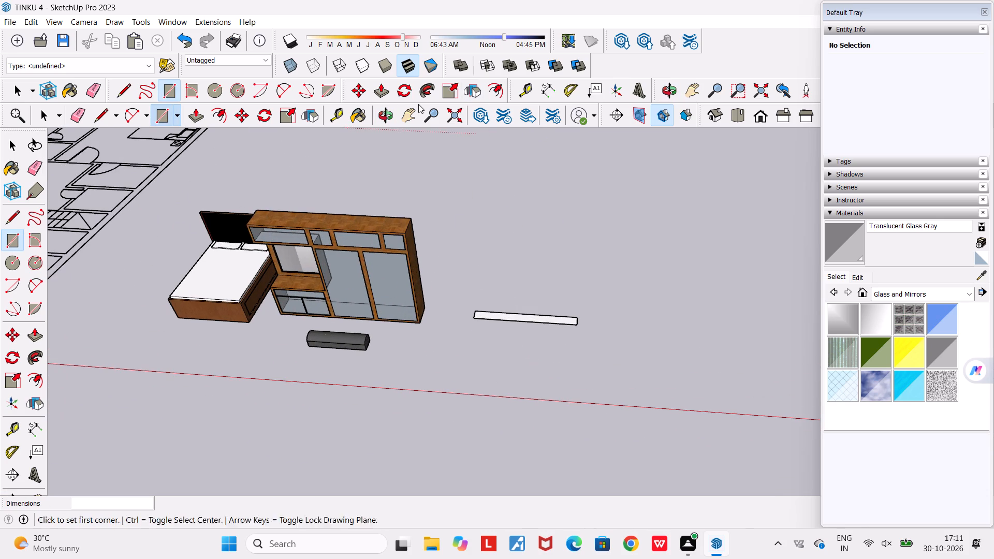
pyautogui.click(387, 89)
pyautogui.scroll(4, 517, 311)
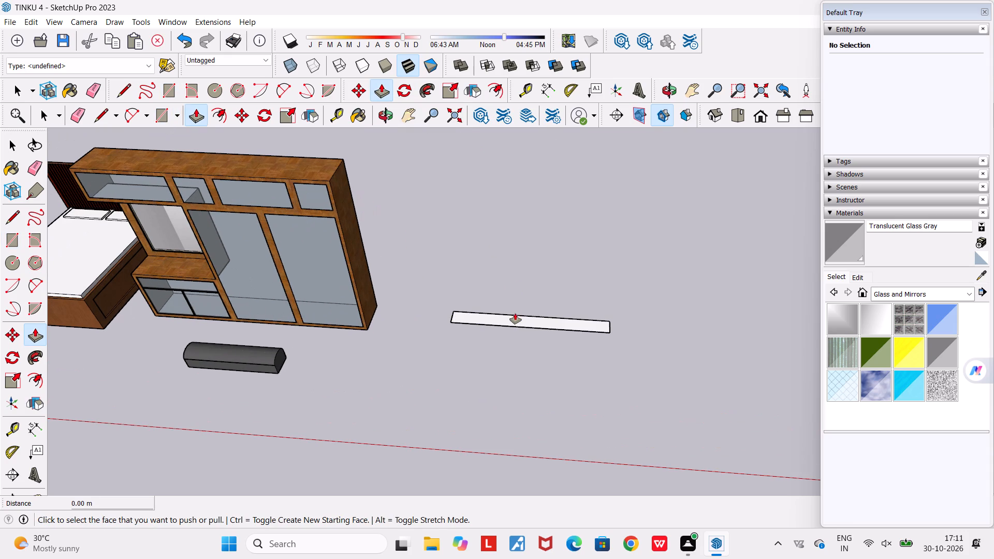
pyautogui.click(515, 313)
pyautogui.click(517, 318)
pyautogui.scroll(-4, 485, 226)
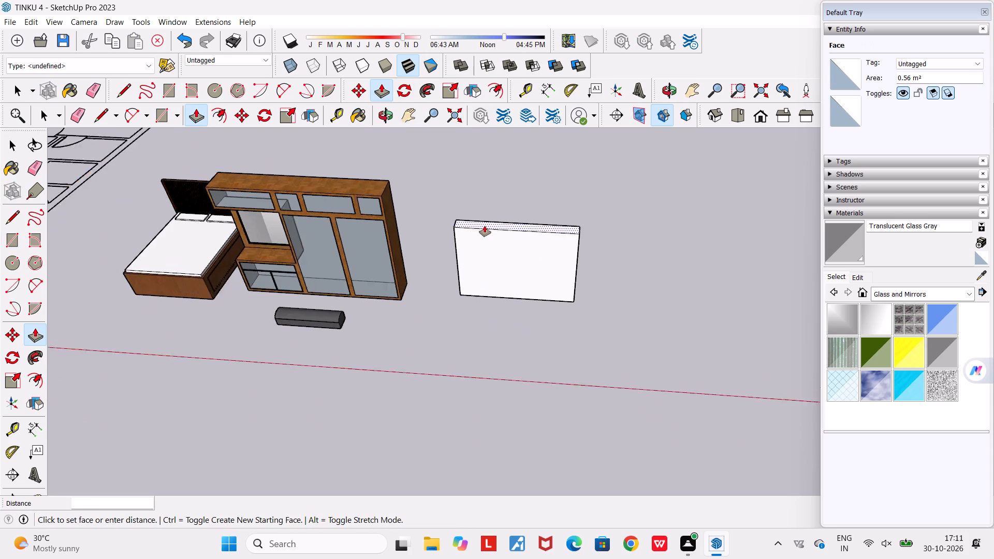
pyautogui.scroll(-2, 485, 226)
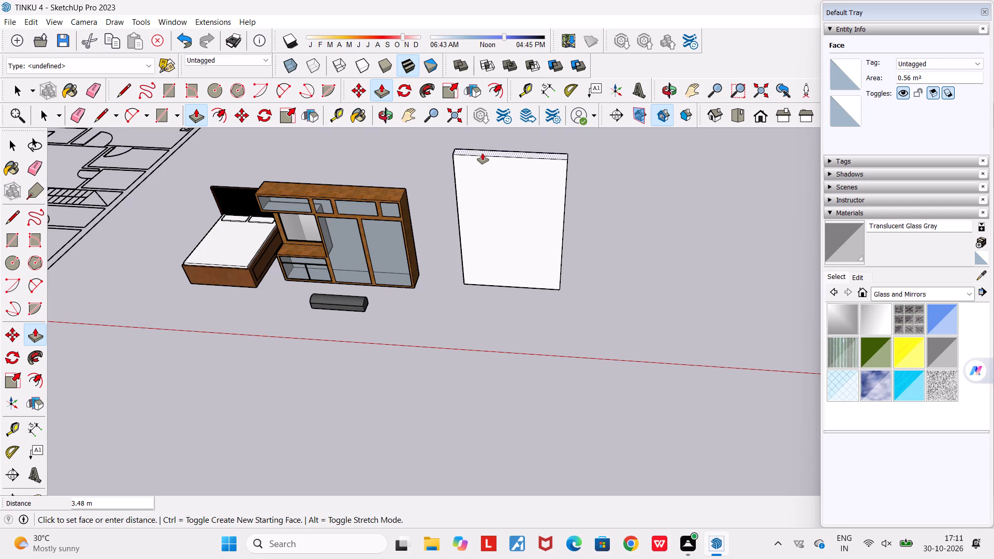
pyautogui.write("8'")
pyautogui.press('Return')
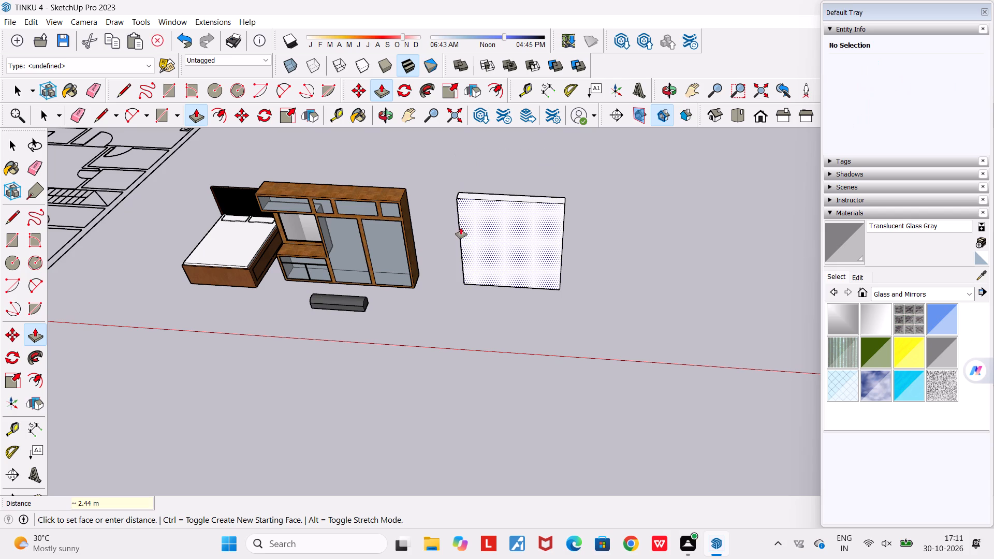
# Push the slab's large front face inward by about 0.15 m to make it thinner.
pyautogui.moveTo(461, 228); pyautogui.dragTo(378, 163, button='middle')
pyautogui.scroll(-5, 378, 163)
pyautogui.moveTo(467, 161); pyautogui.dragTo(508, 122, button='middle')
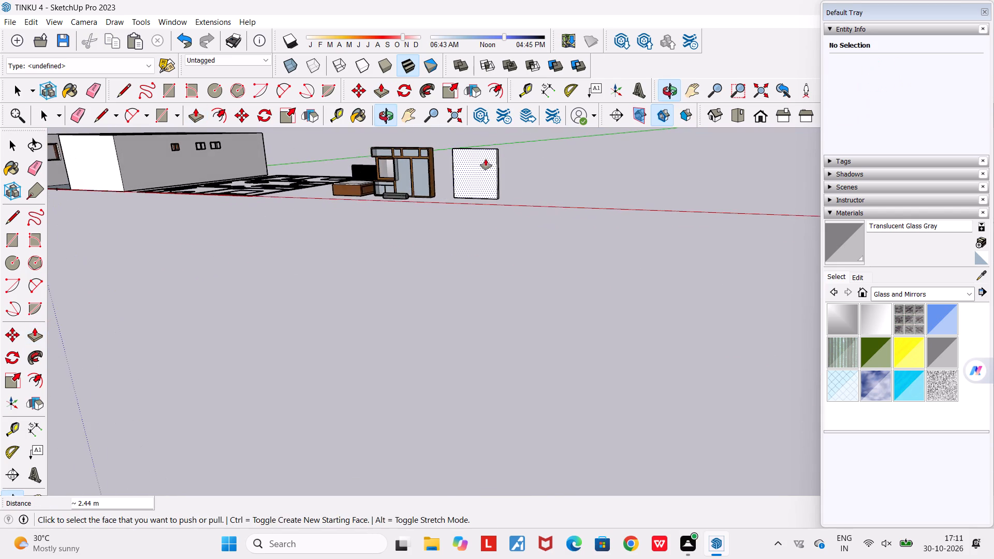
pyautogui.scroll(3, 479, 170)
pyautogui.scroll(1, 552, 210)
pyautogui.moveTo(552, 210); pyautogui.dragTo(639, 320, button='middle')
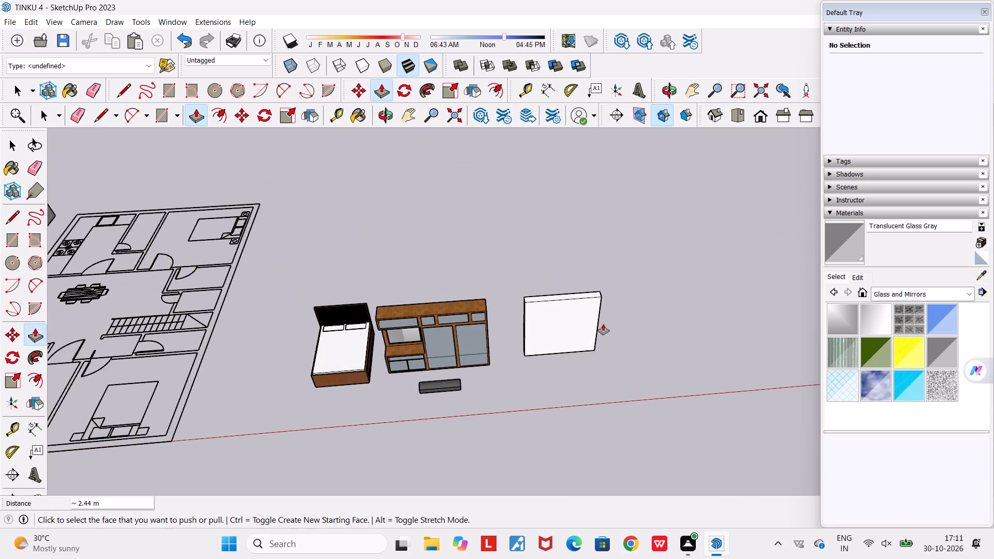
pyautogui.scroll(9, 603, 324)
pyautogui.click(501, 314)
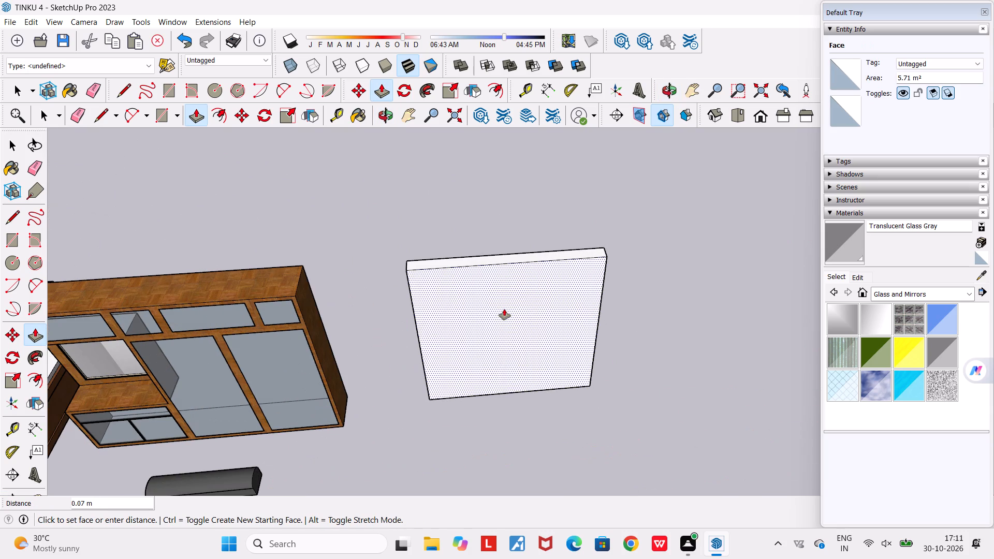
pyautogui.click(505, 305)
# Push the slab's narrow end face inward to shorten its width, leaving a front face of about 3.24 m².
pyautogui.moveTo(521, 309); pyautogui.dragTo(232, 254, button='middle')
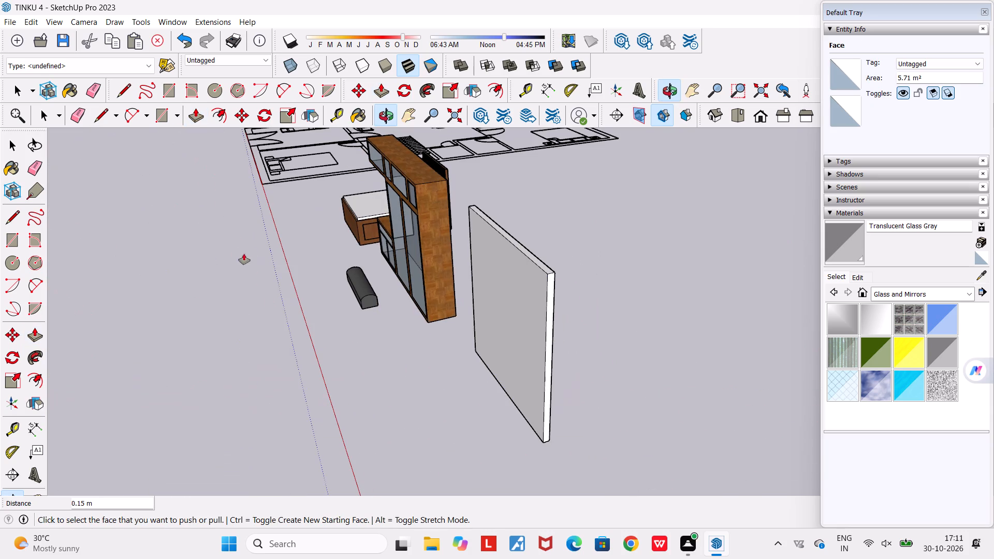
pyautogui.scroll(5, 558, 336)
pyautogui.click(535, 328)
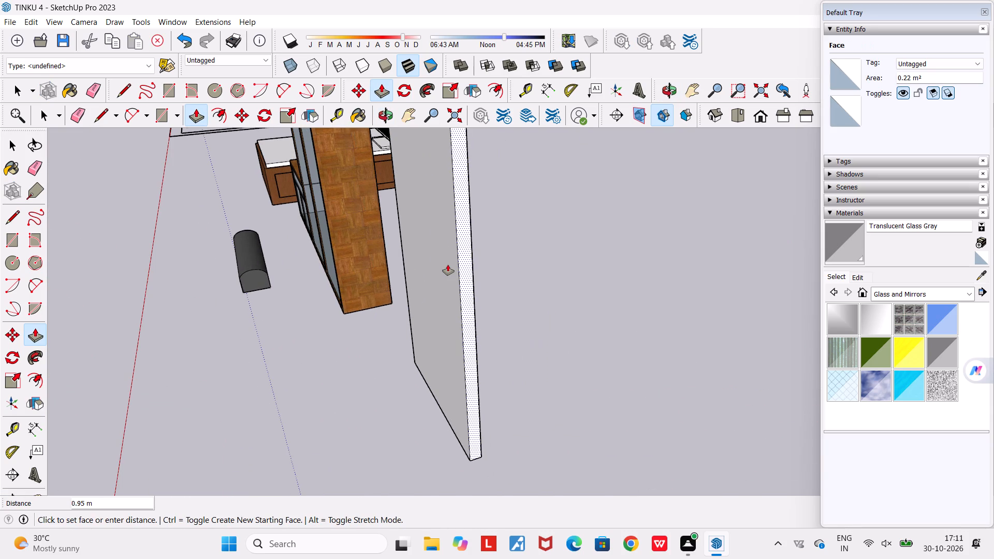
pyautogui.moveTo(458, 269); pyautogui.dragTo(639, 361, button='middle')
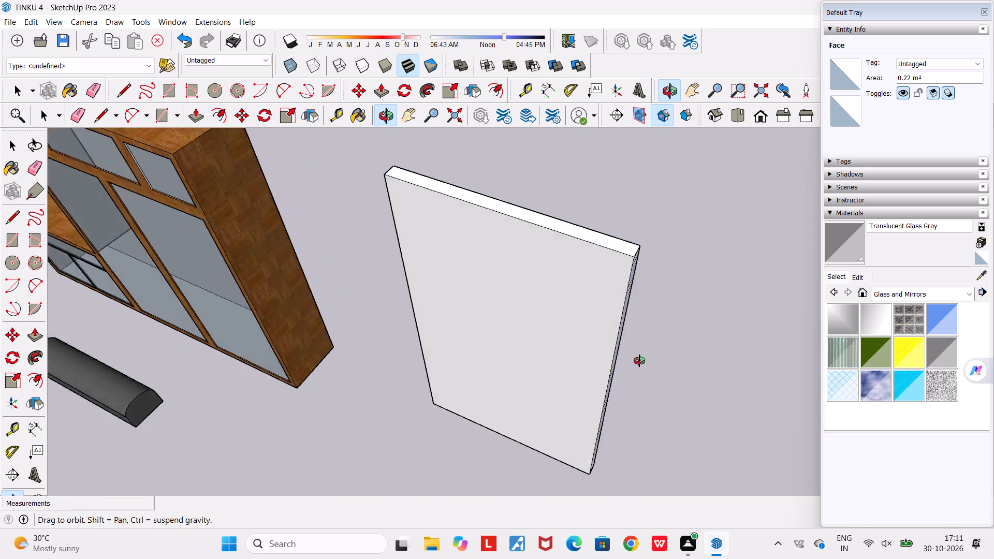
pyautogui.moveTo(639, 361); pyautogui.dragTo(642, 360, button='middle')
pyautogui.click(613, 357)
pyautogui.moveTo(556, 321); pyautogui.dragTo(671, 182, button='middle')
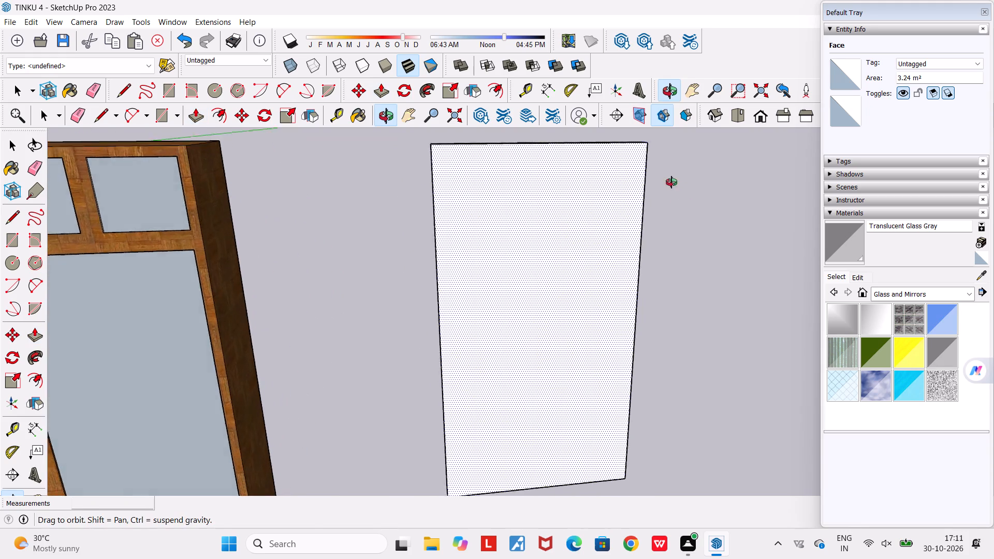
pyautogui.moveTo(671, 182); pyautogui.dragTo(671, 182, button='middle')
pyautogui.scroll(-5, 671, 182)
pyautogui.moveTo(644, 203); pyautogui.dragTo(545, 175, button='middle')
pyautogui.press('space')
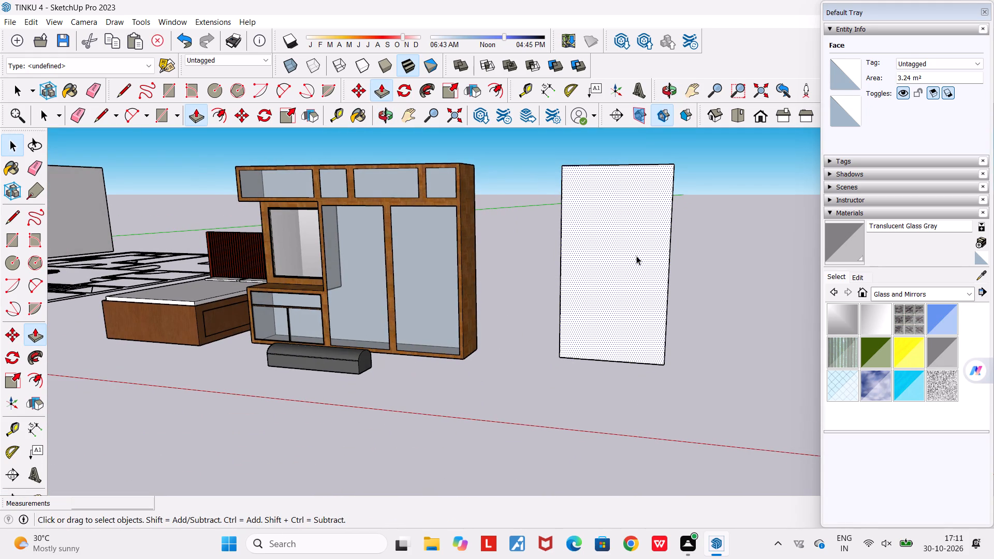
# Offset the front face's outline inward by about 0.07 m to form a border frame.
pyautogui.scroll(1, 636, 256)
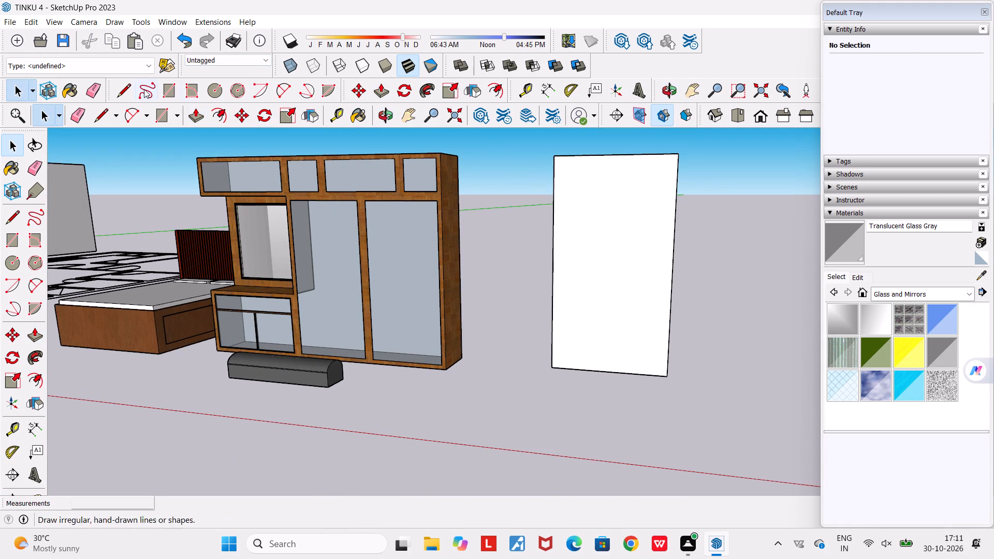
pyautogui.click(215, 111)
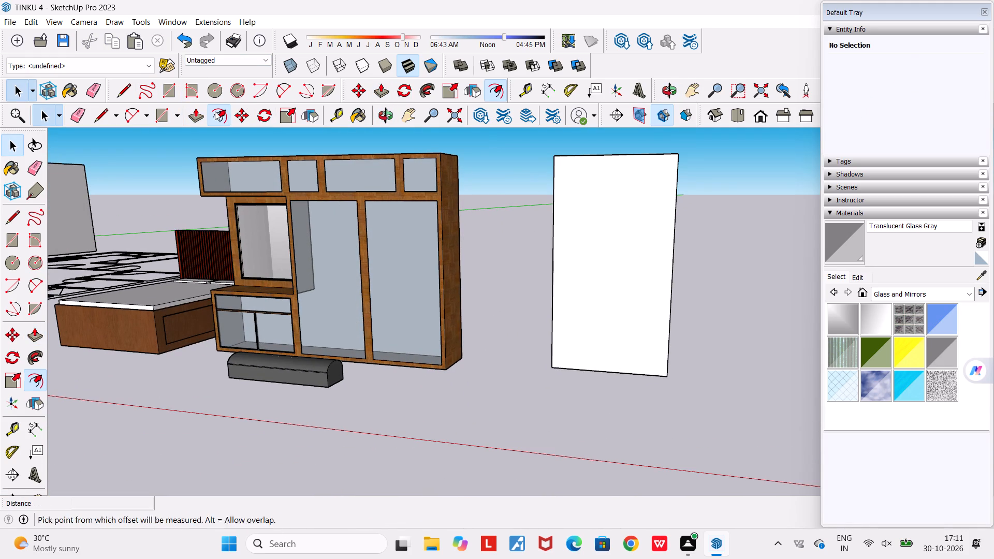
pyautogui.click(597, 172)
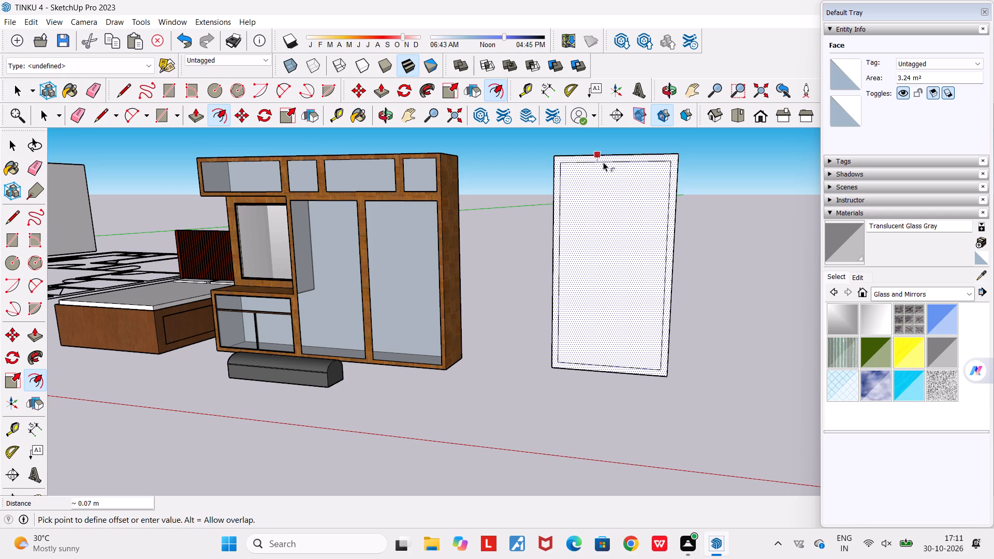
pyautogui.click(603, 162)
# Push the inner face within the border back about 0.06 m to recess the panel.
pyautogui.moveTo(578, 207); pyautogui.dragTo(822, 336, button='middle')
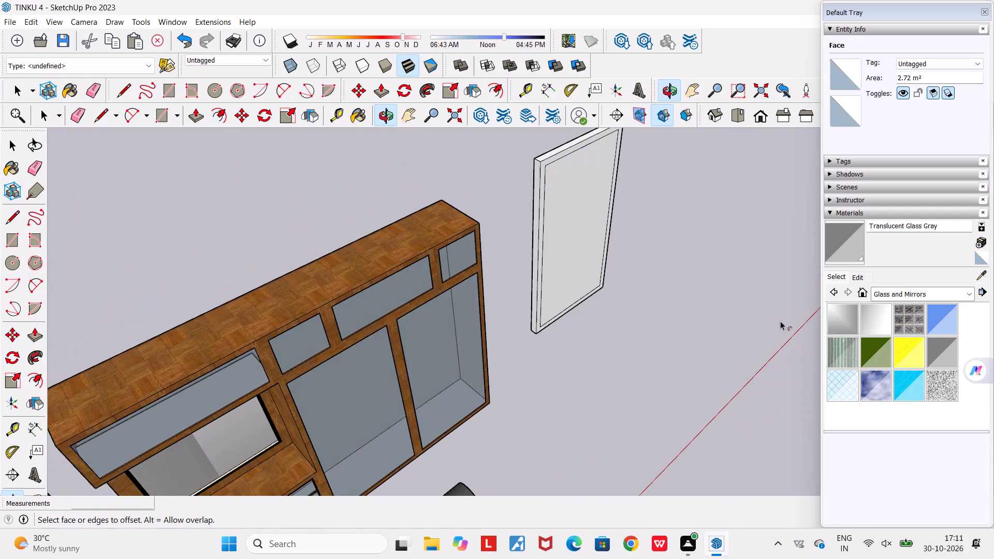
pyautogui.scroll(6, 596, 201)
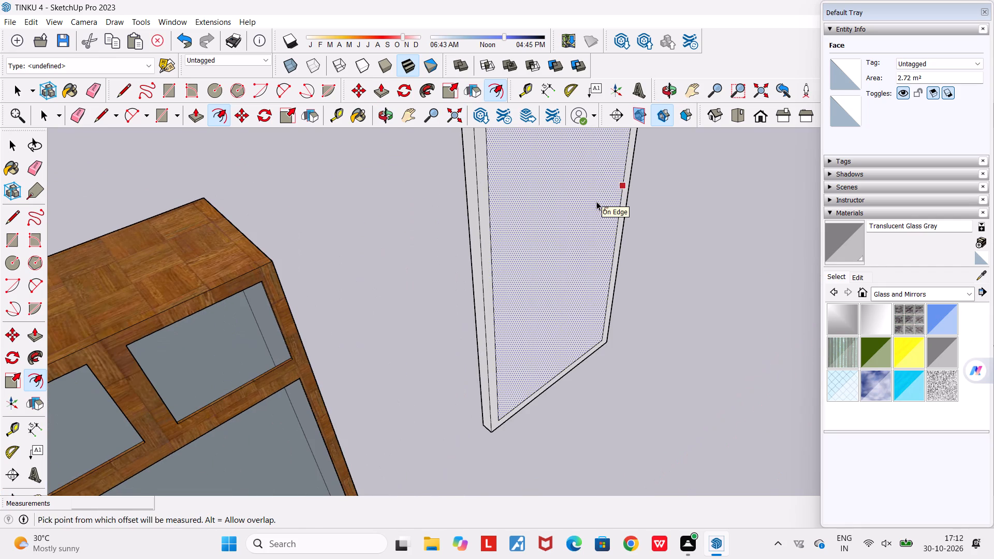
pyautogui.press('p')
pyautogui.scroll(3, 564, 208)
pyautogui.click(545, 209)
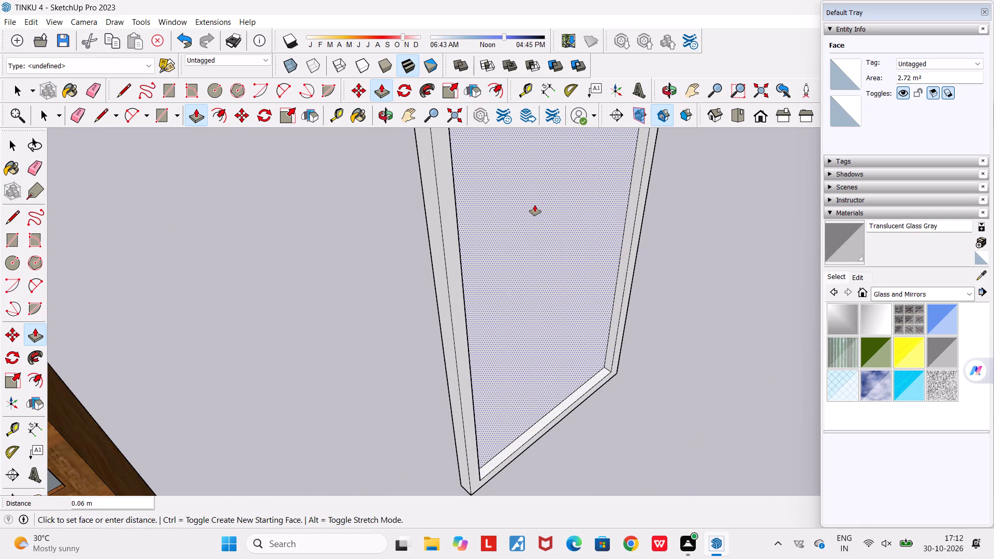
pyautogui.click(535, 205)
# Inspect the framed panel's recess, edges and back from all sides.
pyautogui.moveTo(542, 207); pyautogui.dragTo(496, 191, button='middle')
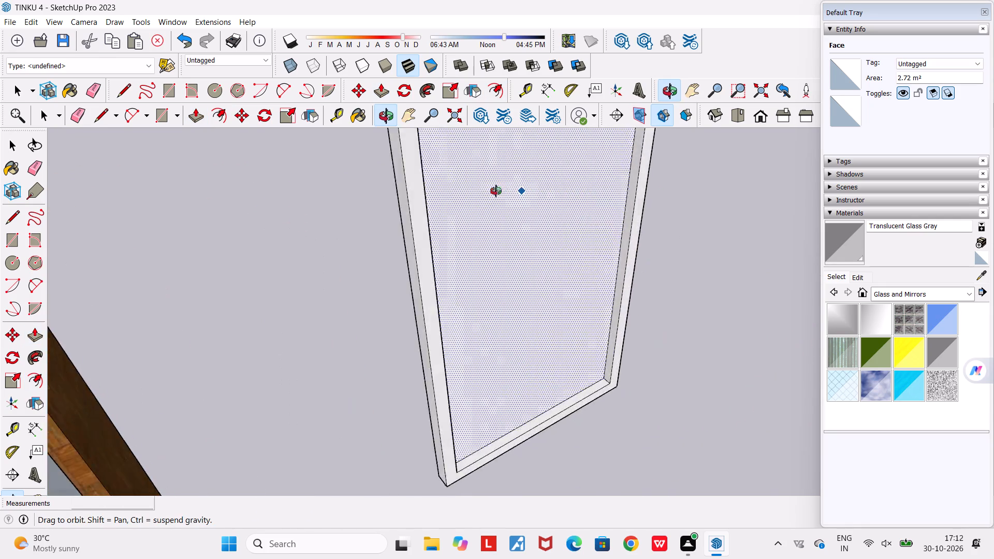
pyautogui.moveTo(496, 191); pyautogui.dragTo(465, 187, button='middle')
pyautogui.scroll(-10, 465, 187)
pyautogui.moveTo(553, 216); pyautogui.dragTo(248, 252, button='middle')
pyautogui.scroll(-5, 248, 252)
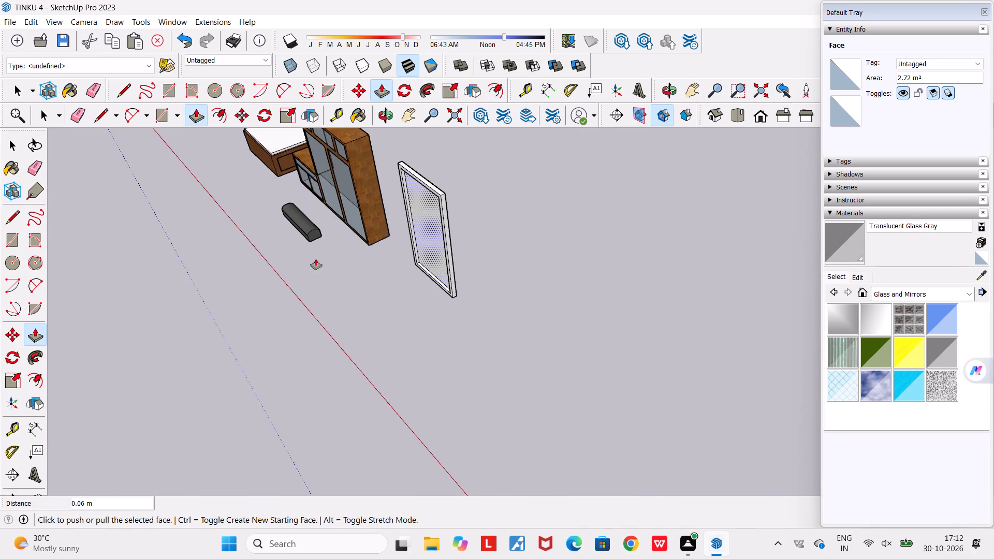
pyautogui.moveTo(461, 247); pyautogui.dragTo(305, 275, button='middle')
pyautogui.scroll(5, 556, 204)
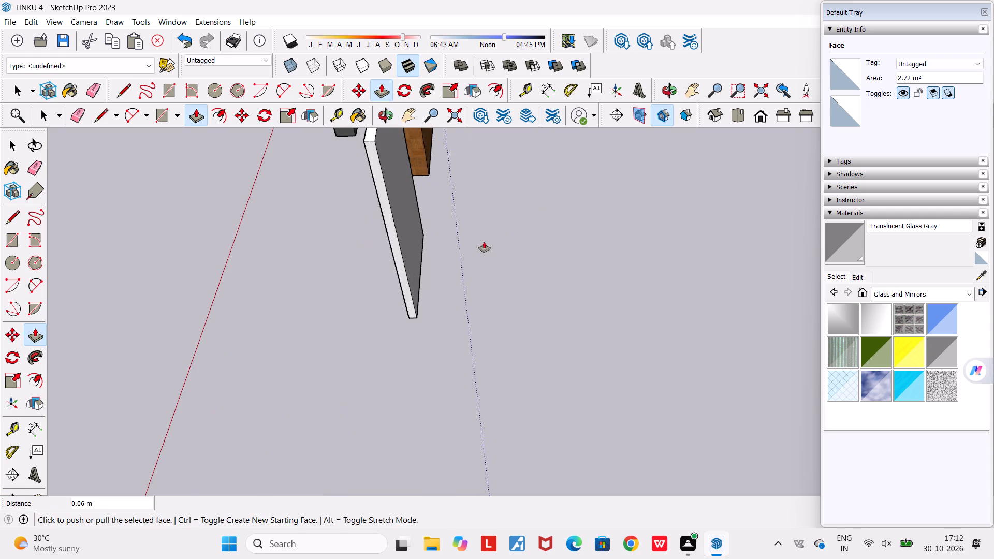
pyautogui.moveTo(483, 245); pyautogui.dragTo(890, 226, button='middle')
pyautogui.scroll(-1, 893, 227)
pyautogui.moveTo(498, 295); pyautogui.dragTo(533, 185, button='middle')
pyautogui.scroll(3, 450, 264)
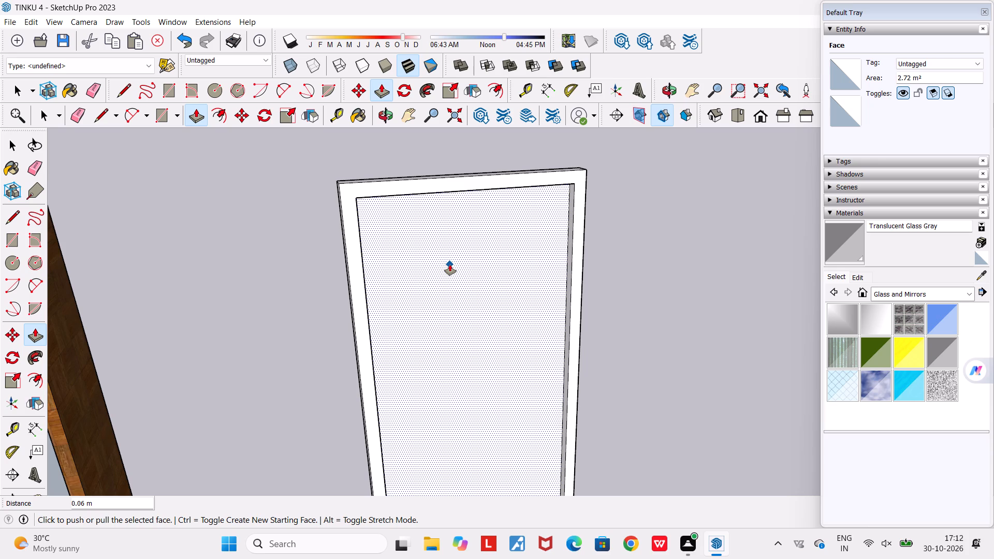
# Examine the framed panel and its placement beside the wardrobe and bed from several sides.
pyautogui.press('Escape')
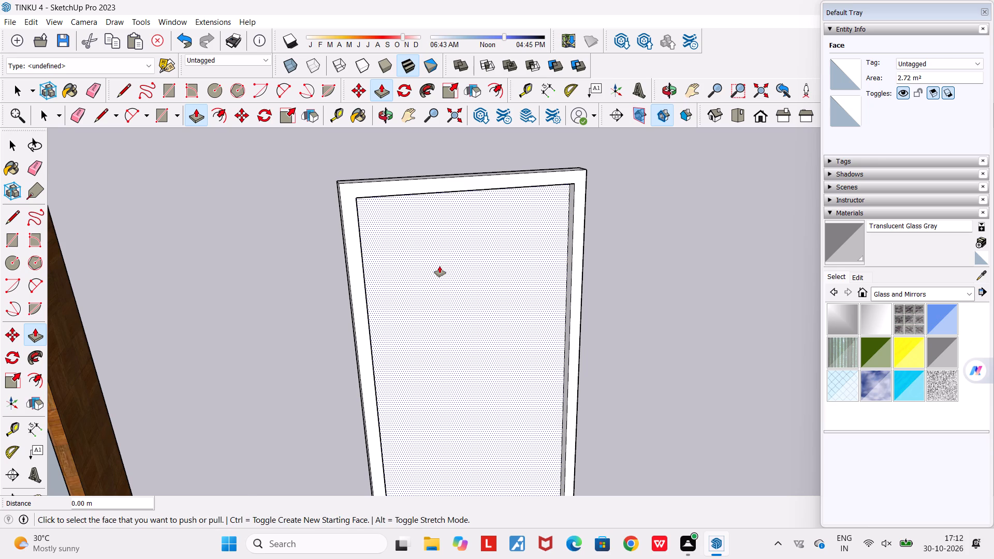
pyautogui.scroll(-4, 440, 266)
pyautogui.moveTo(418, 277); pyautogui.dragTo(588, 292, button='middle')
pyautogui.scroll(-4, 588, 292)
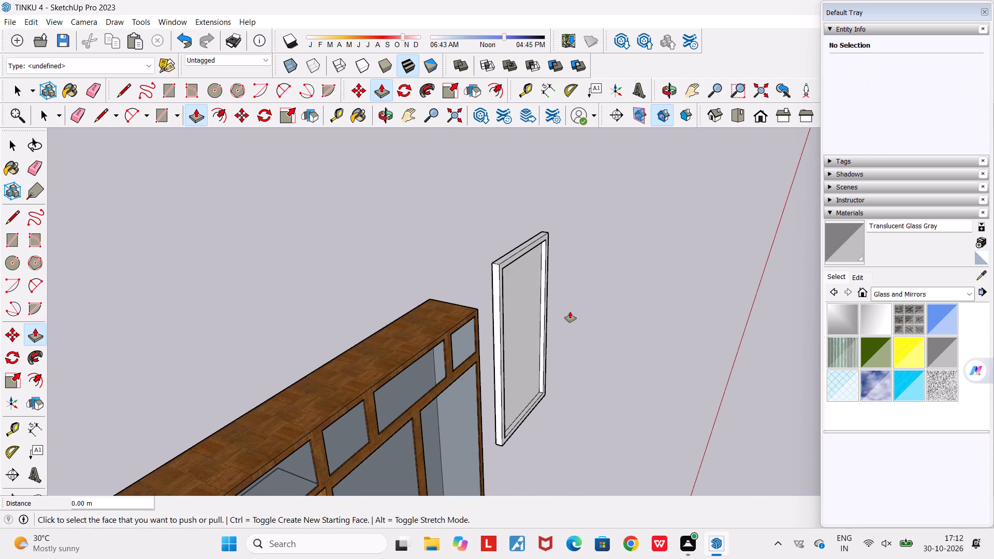
pyautogui.press('space')
pyautogui.moveTo(559, 314); pyautogui.dragTo(182, 296, button='middle')
pyautogui.scroll(-3, 179, 297)
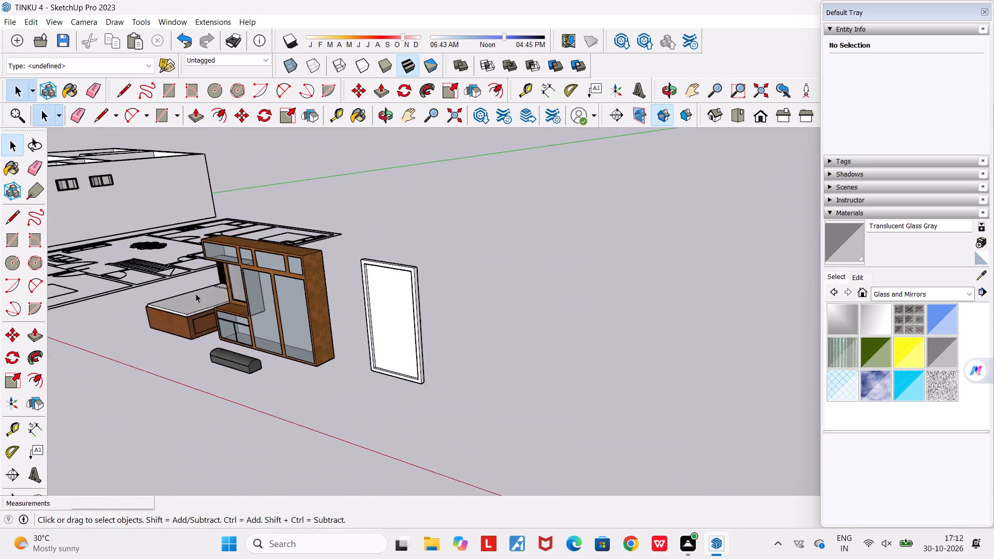
pyautogui.scroll(-2, 196, 293)
pyautogui.moveTo(345, 310); pyautogui.dragTo(248, 316, button='middle')
pyautogui.moveTo(219, 343); pyautogui.dragTo(415, 313, button='middle')
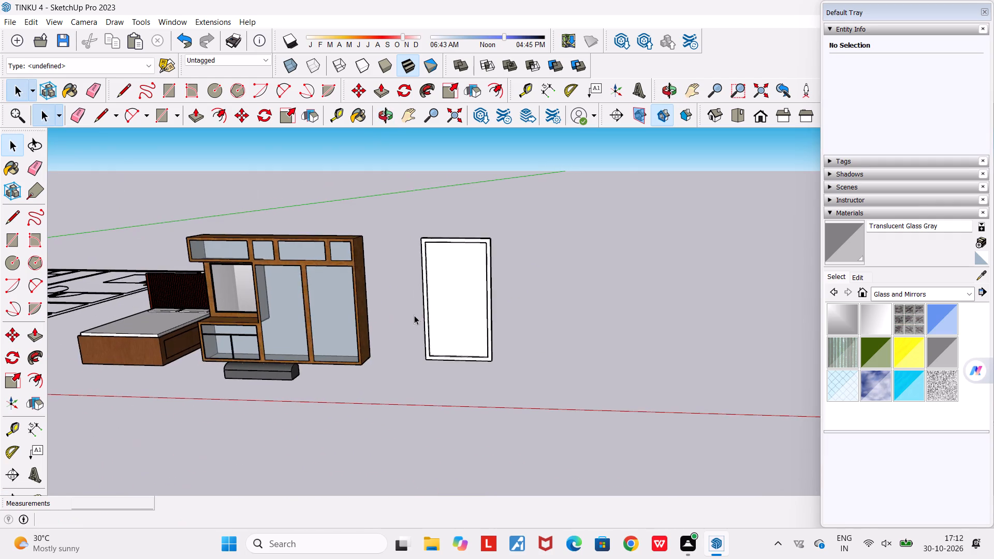
pyautogui.scroll(3, 397, 378)
pyautogui.moveTo(397, 378); pyautogui.dragTo(523, 454, button='middle')
pyautogui.scroll(2, 514, 421)
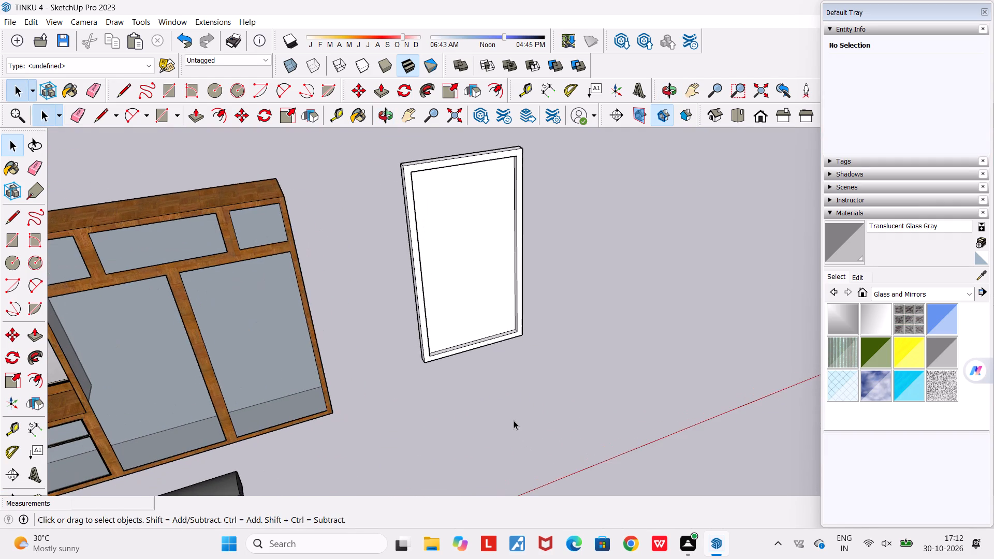
pyautogui.moveTo(403, 391); pyautogui.dragTo(101, 417, button='middle')
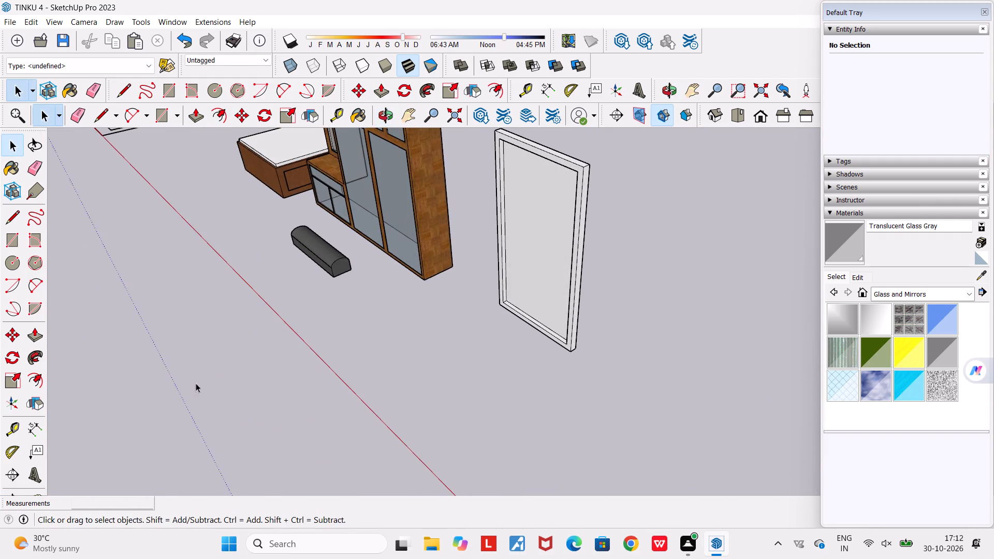
pyautogui.moveTo(440, 360); pyautogui.dragTo(312, 357, button='middle')
pyautogui.scroll(-5, 519, 345)
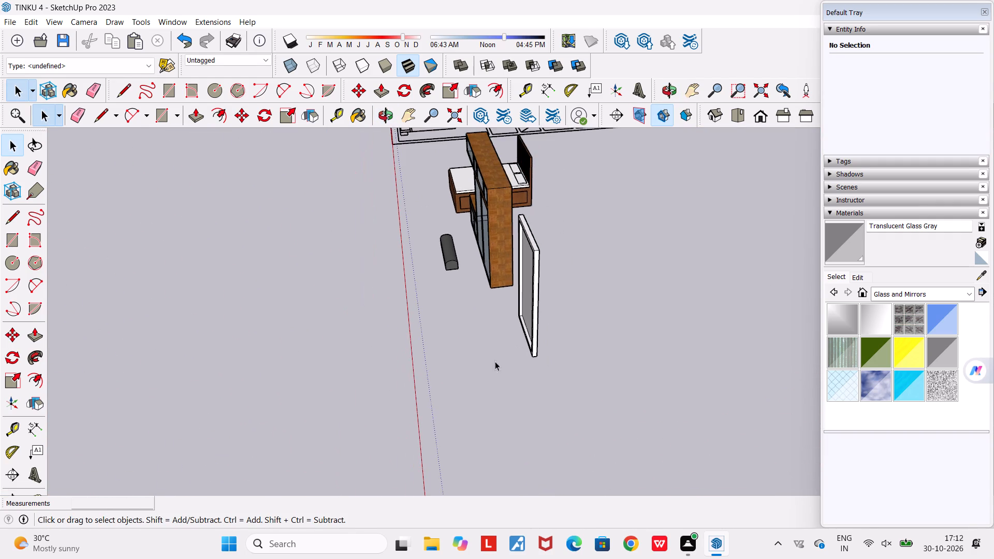
pyautogui.moveTo(467, 396); pyautogui.dragTo(987, 392, button='middle')
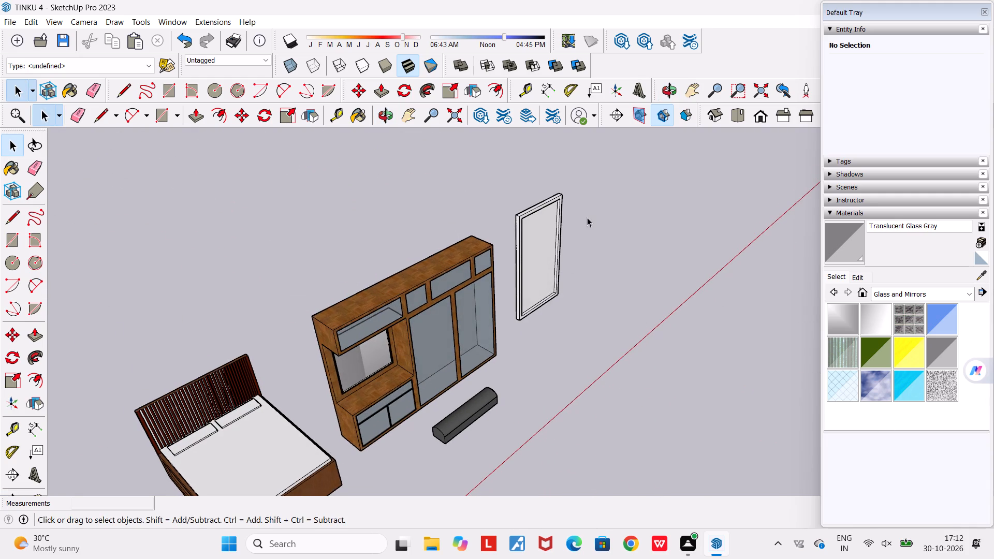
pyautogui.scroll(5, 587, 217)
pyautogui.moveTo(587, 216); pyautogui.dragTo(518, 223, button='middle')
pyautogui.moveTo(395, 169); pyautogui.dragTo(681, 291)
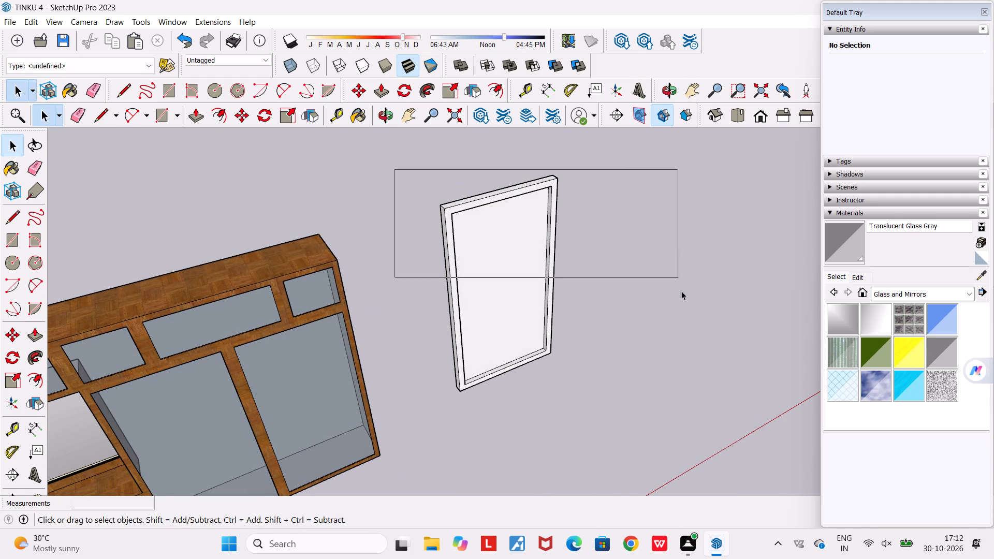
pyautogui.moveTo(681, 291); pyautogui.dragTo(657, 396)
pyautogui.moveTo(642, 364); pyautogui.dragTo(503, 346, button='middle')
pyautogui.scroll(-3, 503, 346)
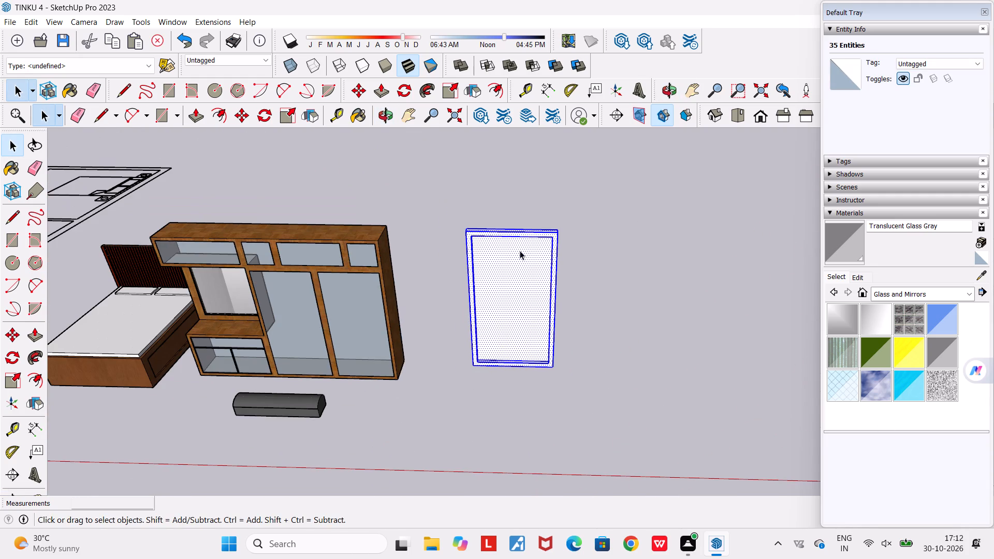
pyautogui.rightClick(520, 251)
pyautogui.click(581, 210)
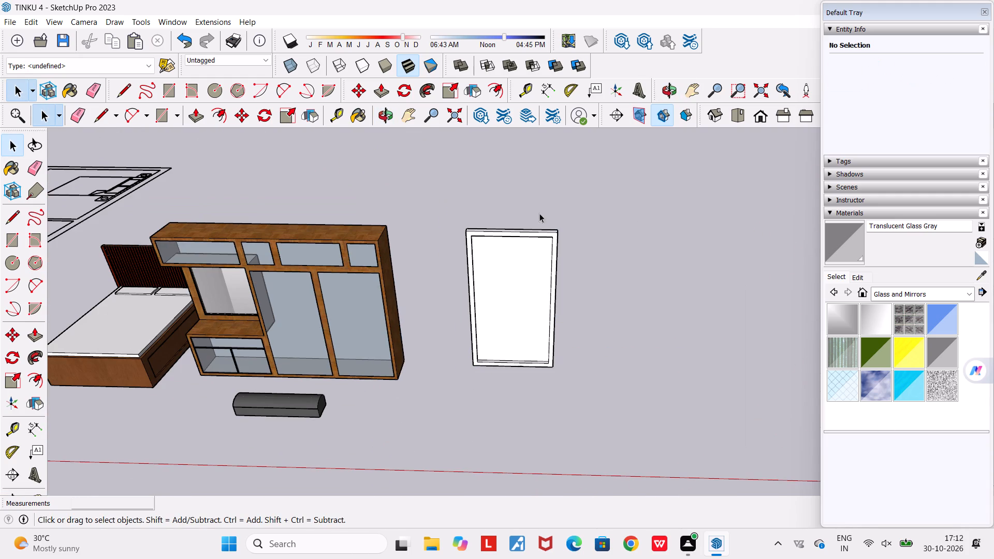
# Paint the panel's recessed centre, top edge and front border with Wood Veneer 01 from the Wood materials.
pyautogui.click(921, 290)
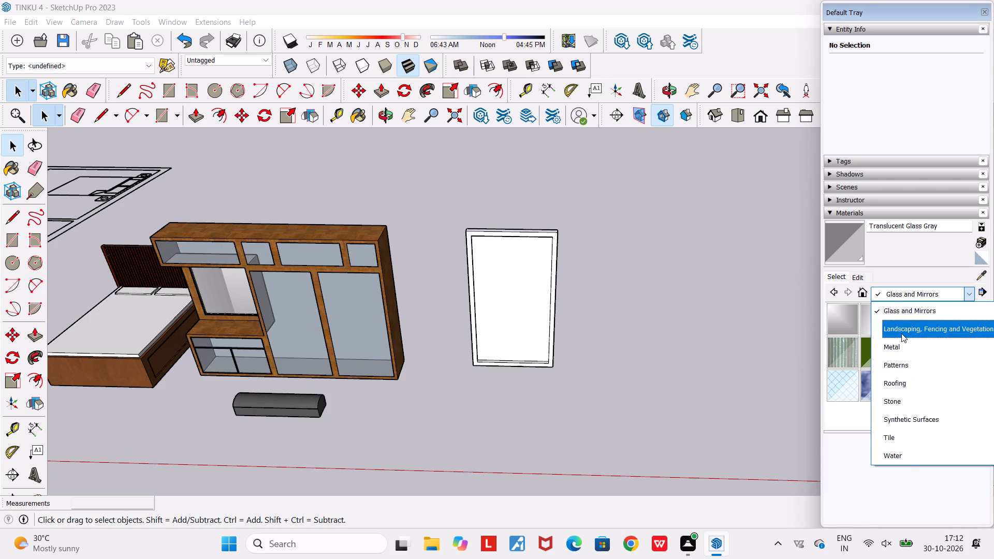
pyautogui.scroll(-7, 904, 462)
pyautogui.click(906, 452)
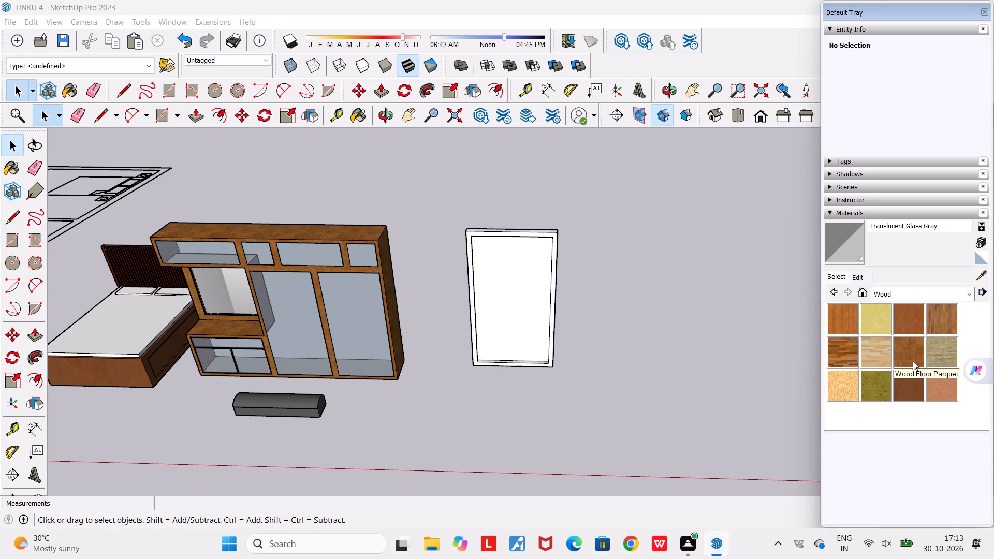
pyautogui.click(910, 389)
pyautogui.click(540, 268)
pyautogui.scroll(7, 537, 218)
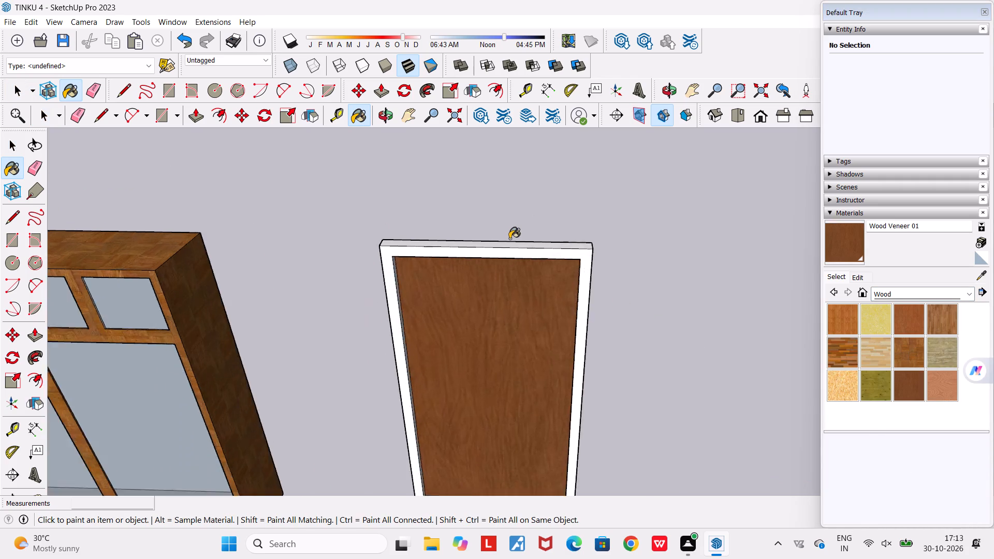
pyautogui.scroll(1, 509, 239)
pyautogui.click(501, 248)
pyautogui.click(500, 269)
# Paint the four inner edges of the panel's recess with Wood Veneer 01.
pyautogui.scroll(1, 634, 276)
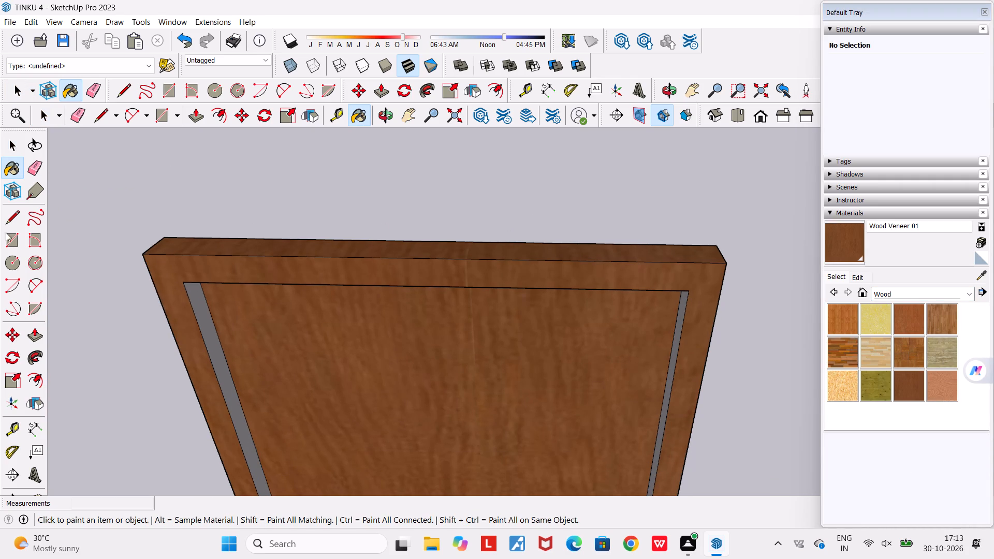
pyautogui.click(197, 304)
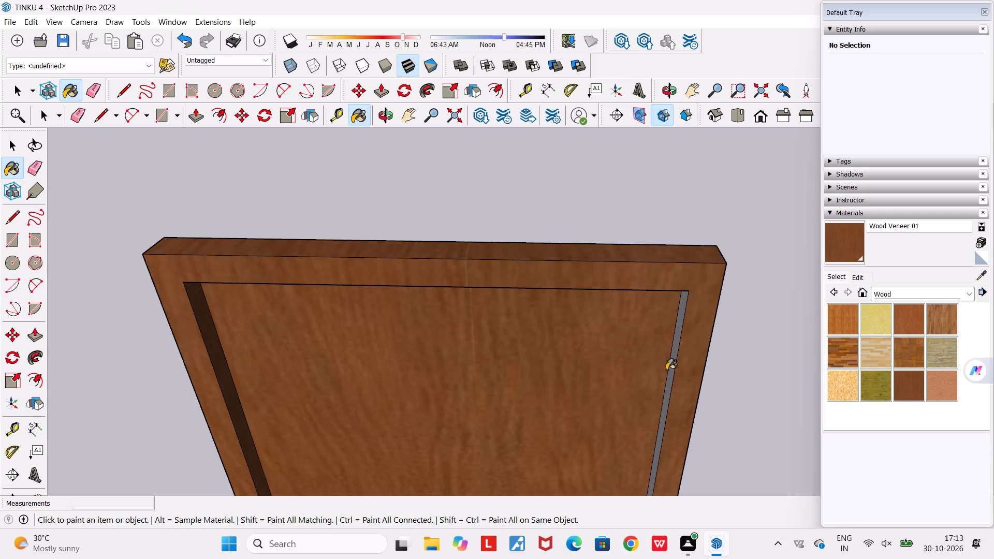
pyautogui.click(674, 365)
pyautogui.moveTo(622, 326); pyautogui.dragTo(637, 174, button='middle')
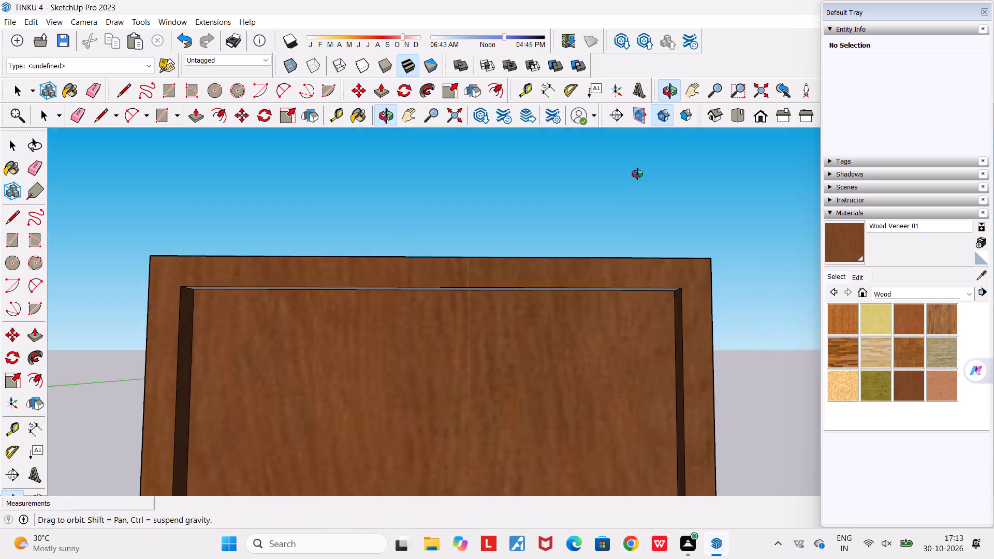
pyautogui.moveTo(637, 174); pyautogui.dragTo(638, 164, button='middle')
pyautogui.scroll(3, 547, 265)
pyautogui.click(527, 296)
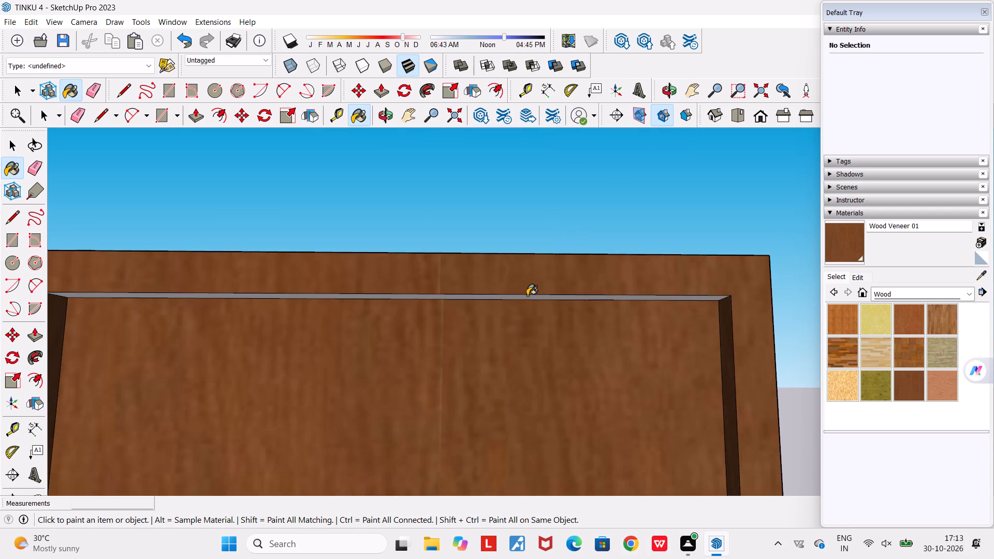
pyautogui.scroll(-20, 527, 296)
pyautogui.scroll(-5, 527, 296)
pyautogui.moveTo(519, 375); pyautogui.dragTo(506, 458, button='middle')
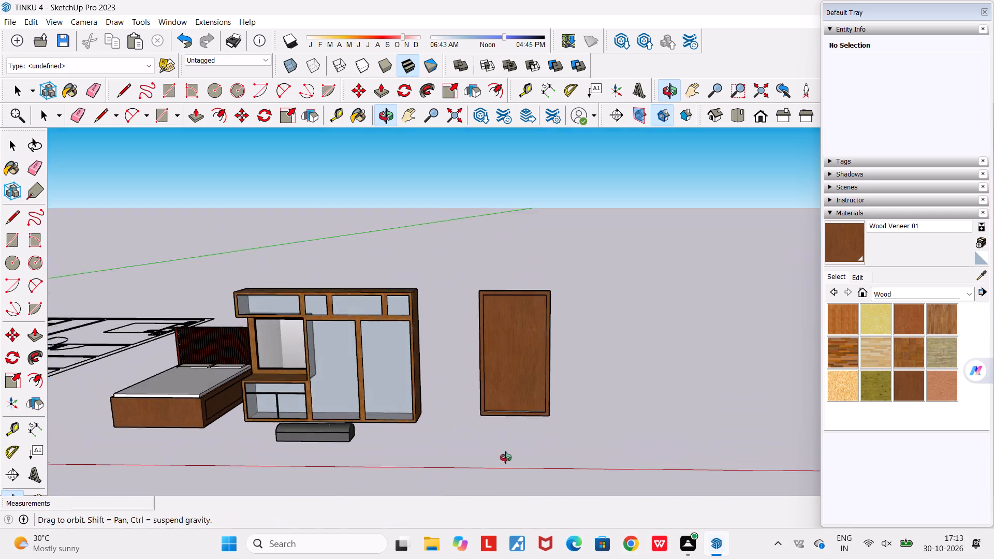
pyautogui.moveTo(506, 458); pyautogui.dragTo(495, 507, button='middle')
pyautogui.scroll(15, 522, 391)
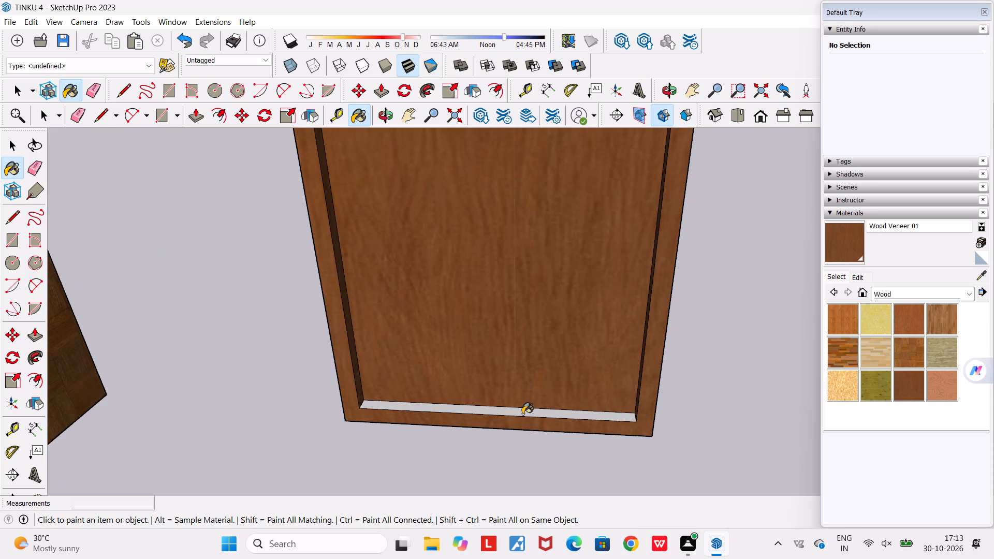
pyautogui.click(522, 414)
# Paint the panel's remaining outer faces, including its side edges and back, with Wood Veneer 01.
pyautogui.moveTo(478, 400); pyautogui.dragTo(258, 395, button='middle')
pyautogui.scroll(-6, 258, 395)
pyautogui.click(446, 349)
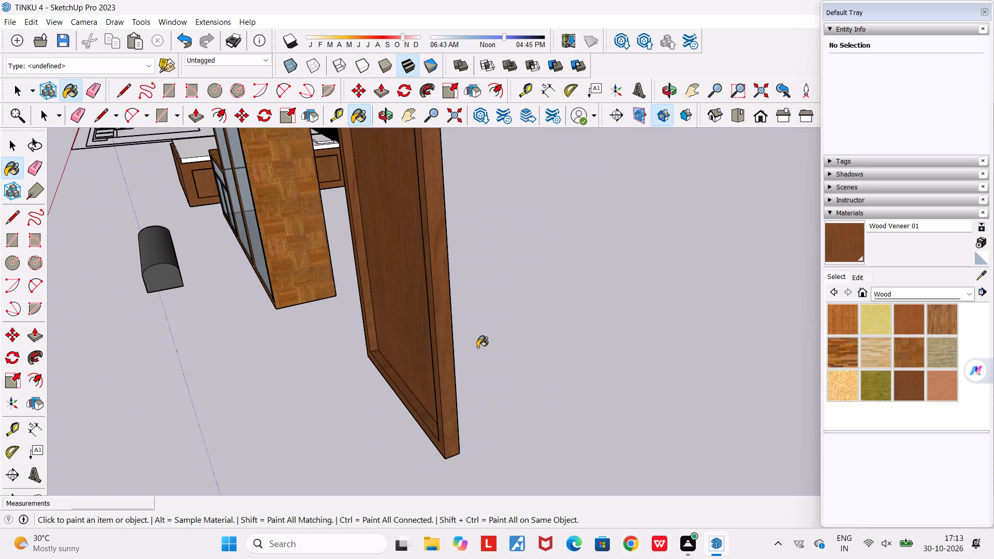
pyautogui.moveTo(468, 347); pyautogui.dragTo(220, 380, button='middle')
pyautogui.click(265, 221)
pyautogui.moveTo(291, 238); pyautogui.dragTo(503, 358, button='middle')
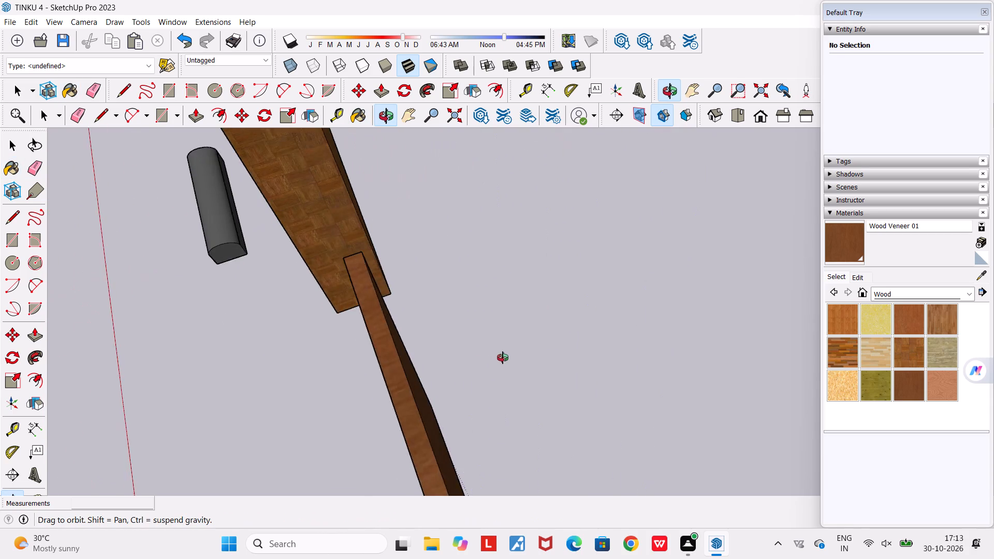
pyautogui.moveTo(503, 358); pyautogui.dragTo(115, 464, button='middle')
pyautogui.scroll(8, 375, 172)
pyautogui.click(364, 170)
pyautogui.scroll(-14, 362, 175)
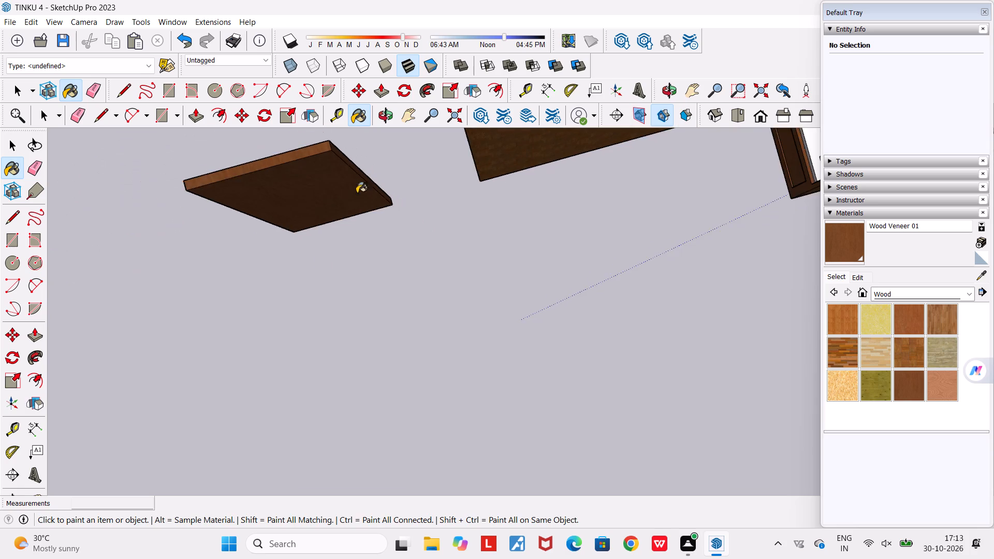
# Select the whole wood-veneer panel and make it a component, replacing the selection.
pyautogui.moveTo(320, 275); pyautogui.dragTo(561, 208, button='middle')
pyautogui.scroll(-9, 561, 207)
pyautogui.moveTo(479, 284); pyautogui.dragTo(520, 279, button='middle')
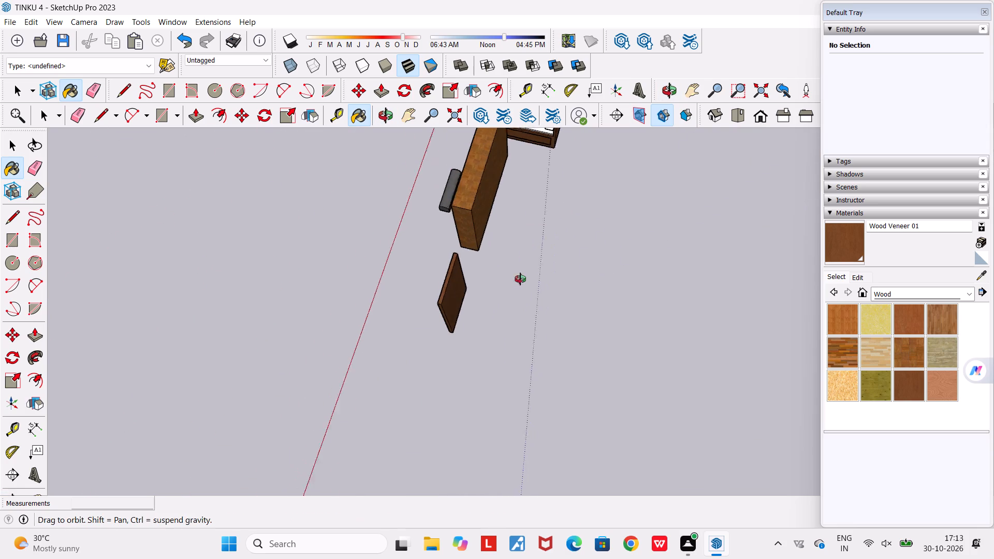
pyautogui.moveTo(520, 279); pyautogui.dragTo(815, 206, button='middle')
pyautogui.moveTo(582, 304); pyautogui.dragTo(708, 199, button='middle')
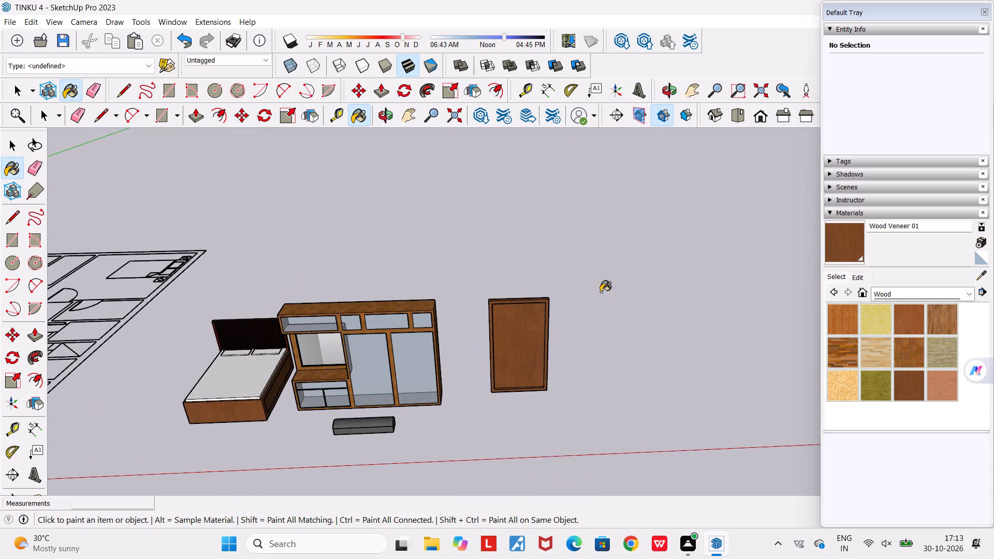
pyautogui.scroll(6, 504, 358)
pyautogui.press('space')
pyautogui.moveTo(513, 358); pyautogui.dragTo(452, 362, button='middle')
pyautogui.scroll(-5, 452, 362)
pyautogui.doubleClick(494, 330)
pyautogui.doubleClick(494, 330)
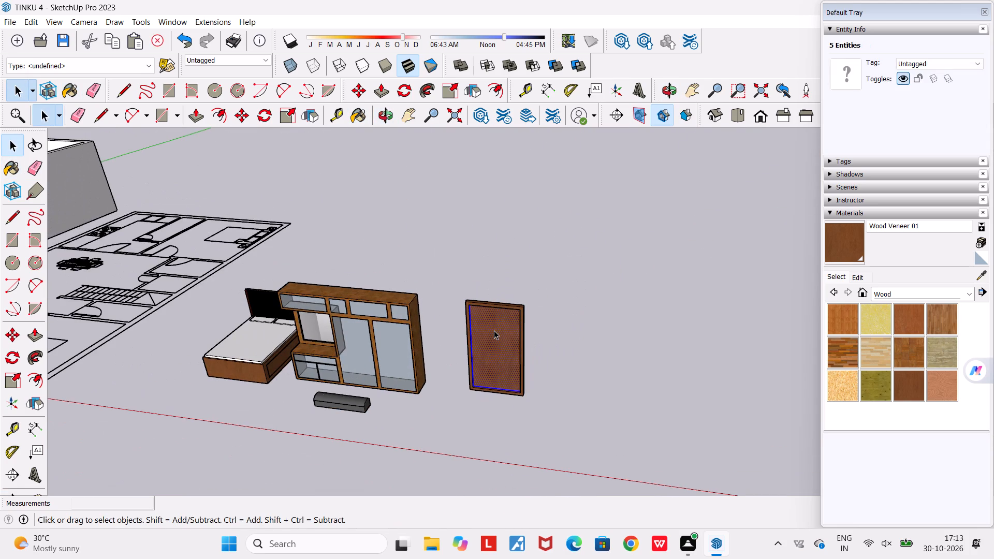
pyautogui.moveTo(453, 244); pyautogui.dragTo(565, 417)
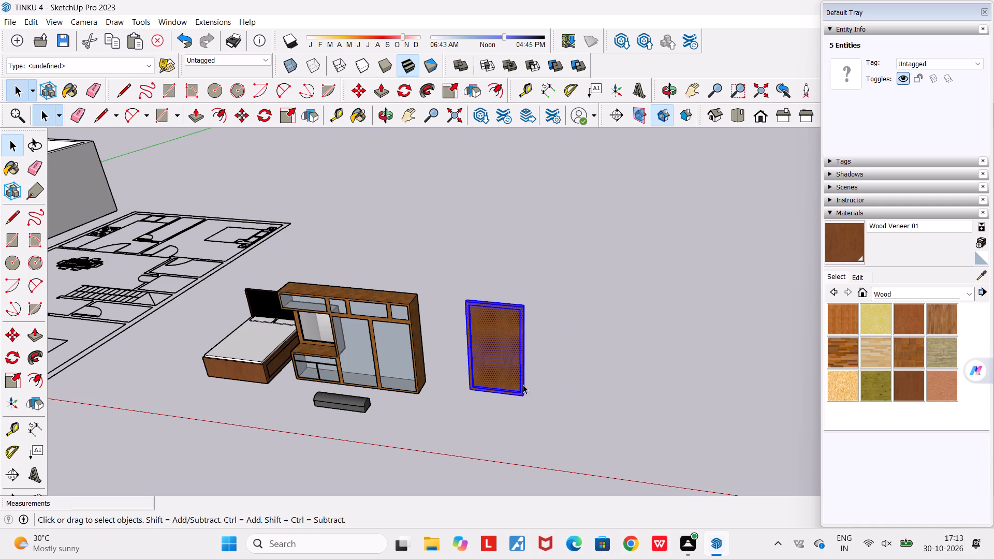
pyautogui.rightClick(523, 385)
pyautogui.click(594, 295)
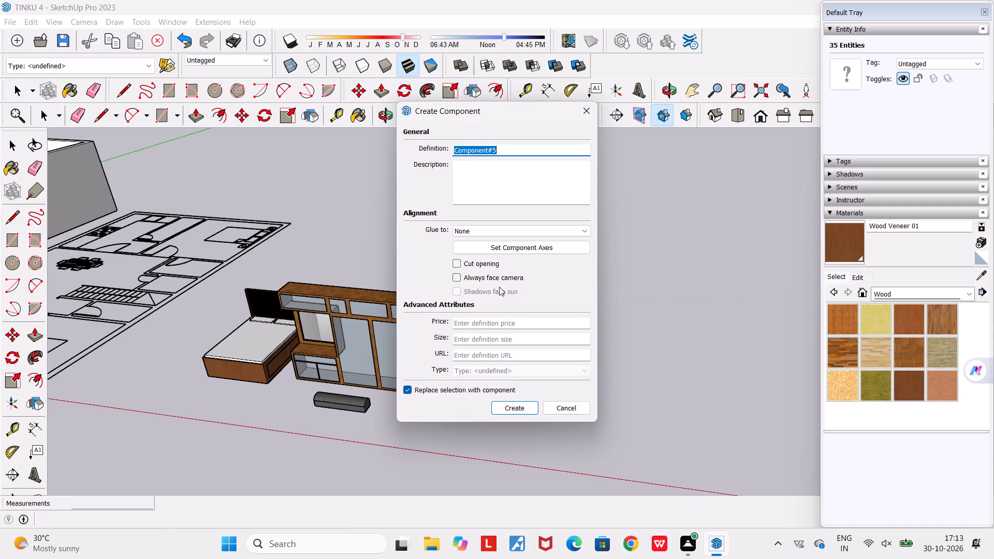
pyautogui.click(499, 406)
# Move the panel component by its lower front corner about 24.6 m to the lower corner of the house's interior doorway.
pyautogui.scroll(-4, 500, 390)
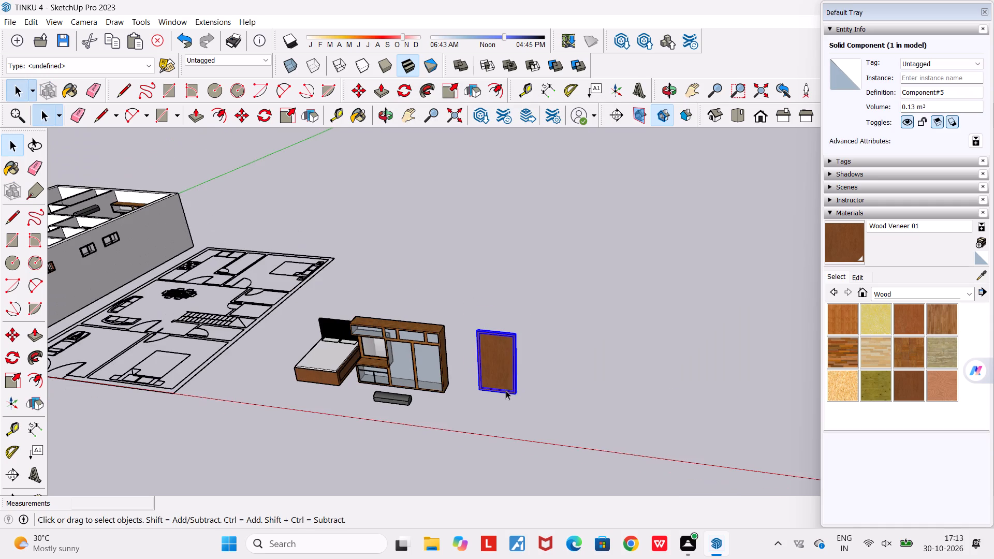
pyautogui.scroll(4, 517, 393)
pyautogui.press('m')
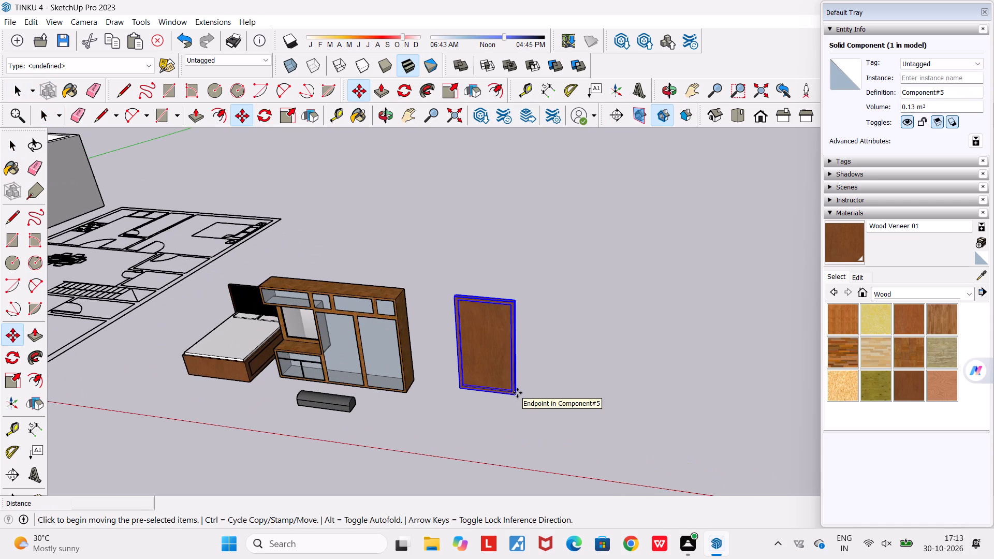
pyautogui.click(515, 394)
pyautogui.scroll(-13, 515, 394)
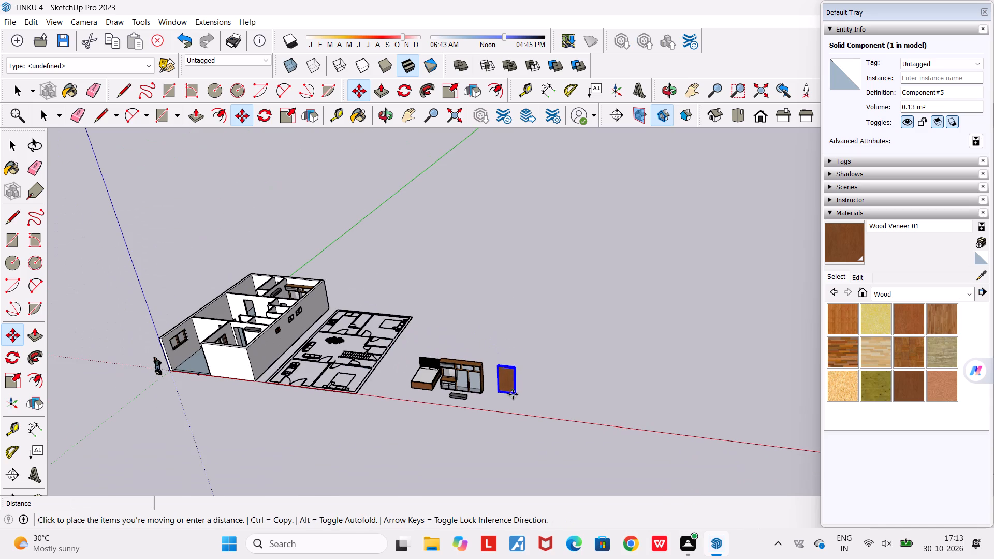
pyautogui.moveTo(251, 380); pyautogui.dragTo(282, 363, button='middle')
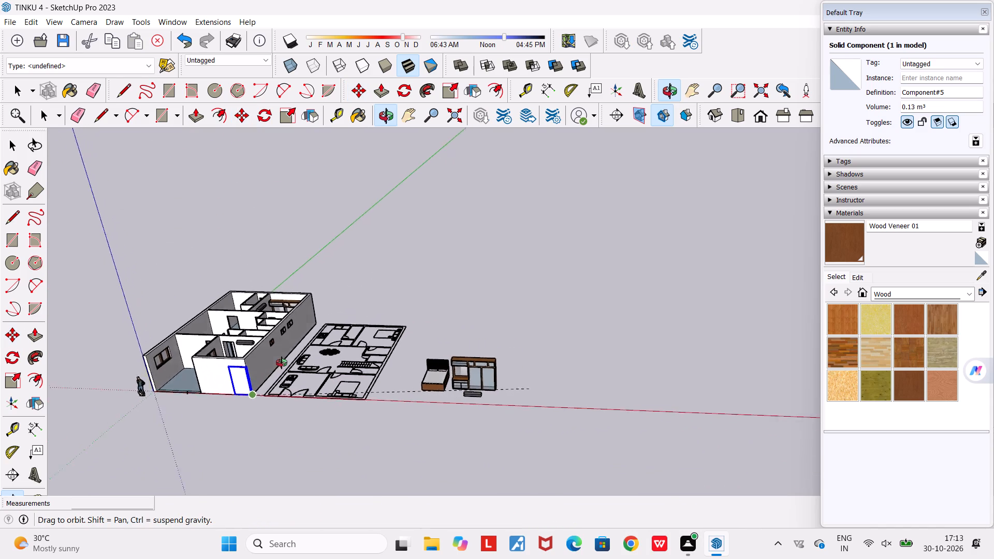
pyautogui.moveTo(282, 363); pyautogui.dragTo(424, 351, button='middle')
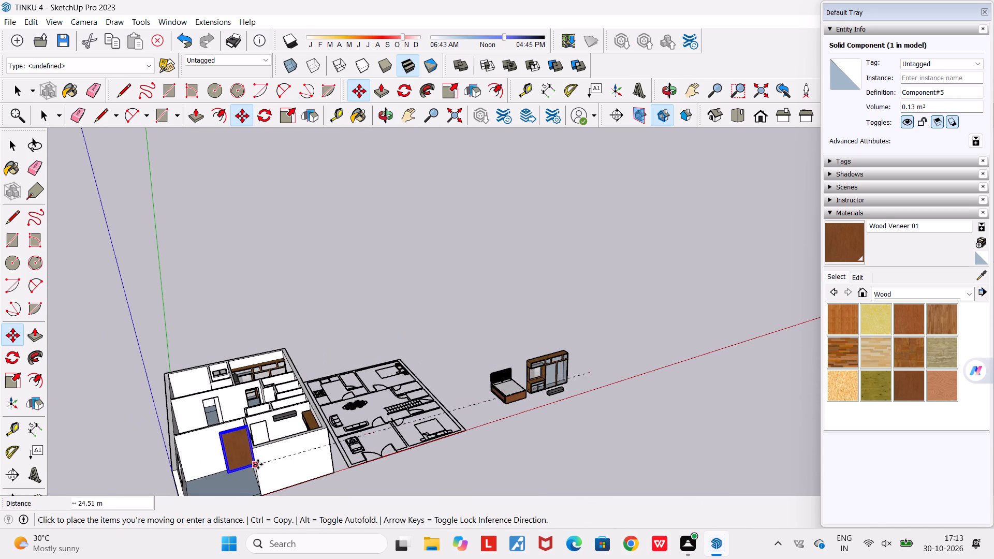
pyautogui.scroll(14, 254, 462)
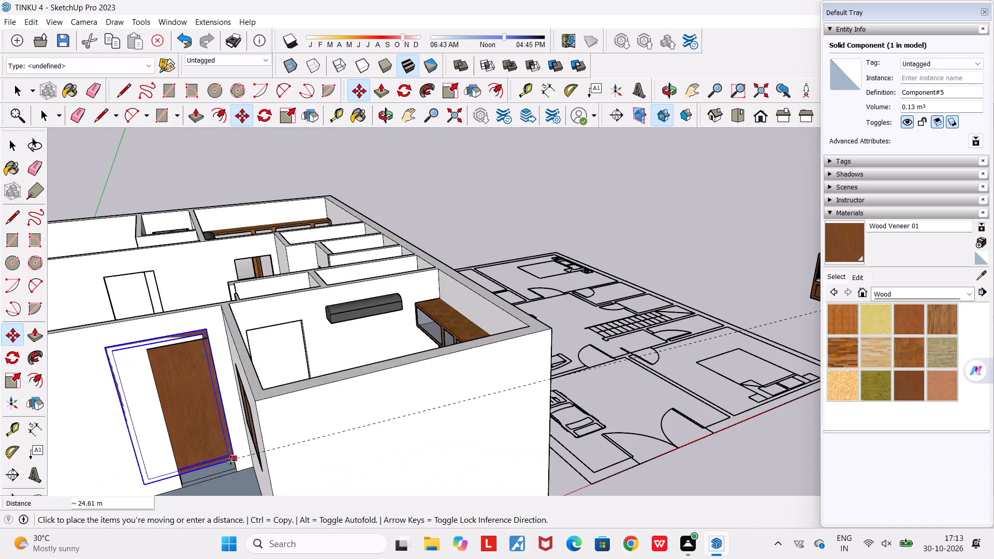
pyautogui.click(242, 470)
pyautogui.scroll(-2, 223, 435)
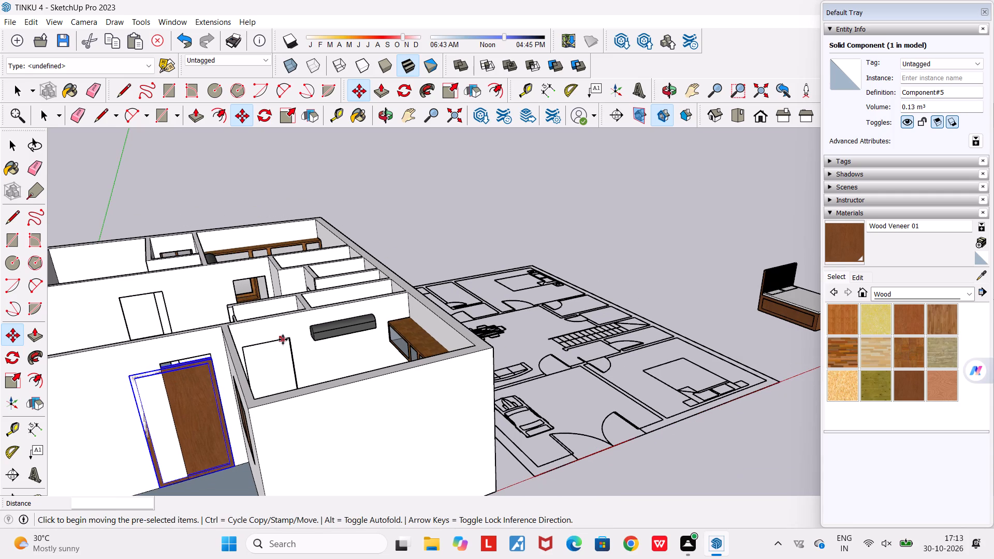
# Scale the door panel's width along the red axis to about 0.63 so it matches the interior doorway's width.
pyautogui.click(407, 117)
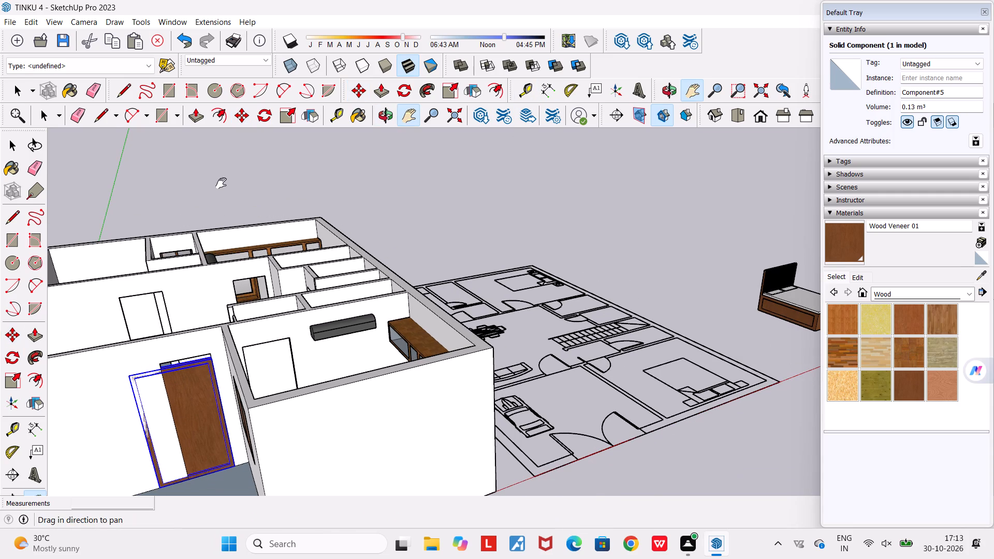
pyautogui.moveTo(221, 184); pyautogui.dragTo(445, 135)
pyautogui.moveTo(494, 279); pyautogui.dragTo(400, 286, button='middle')
pyautogui.scroll(3, 447, 325)
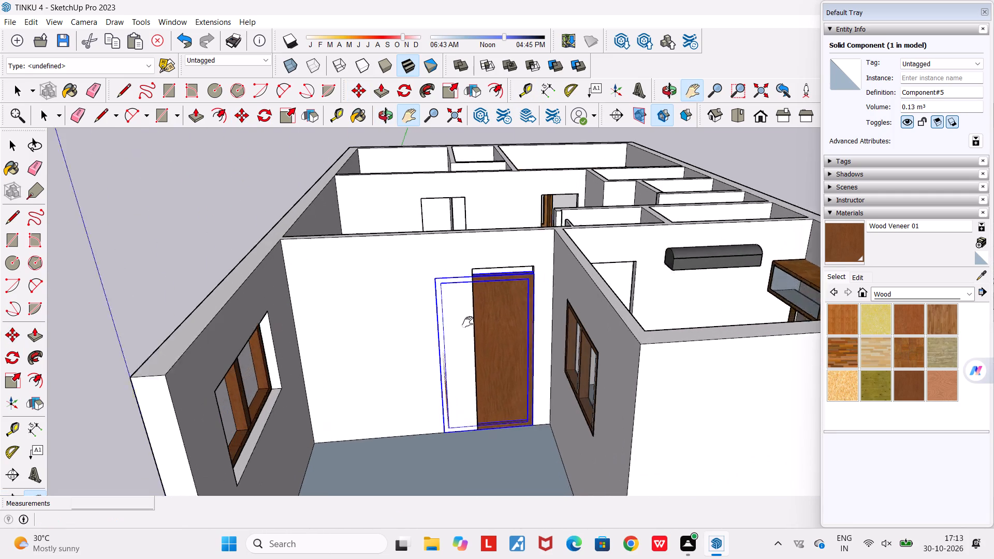
pyautogui.scroll(1, 467, 322)
pyautogui.click(14, 378)
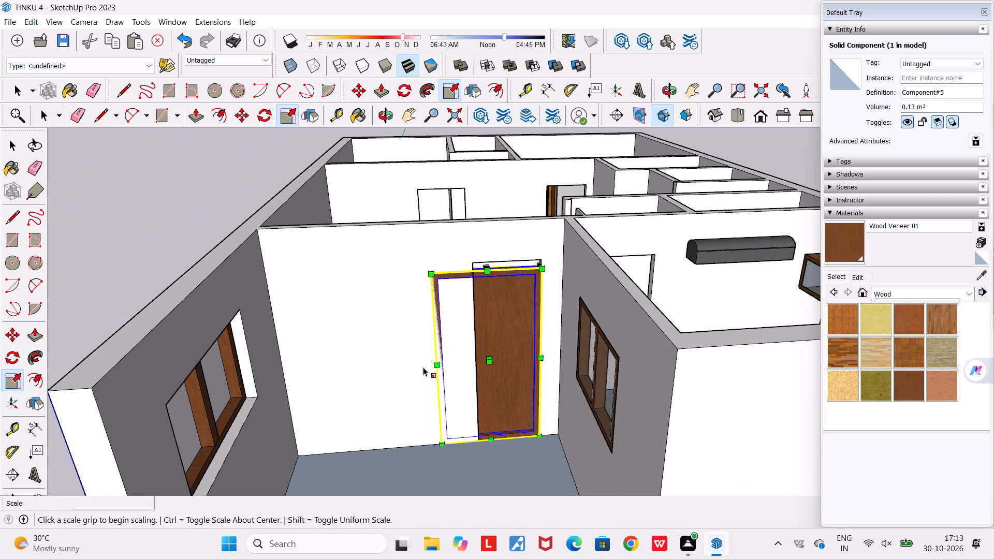
pyautogui.scroll(4, 449, 367)
pyautogui.click(431, 356)
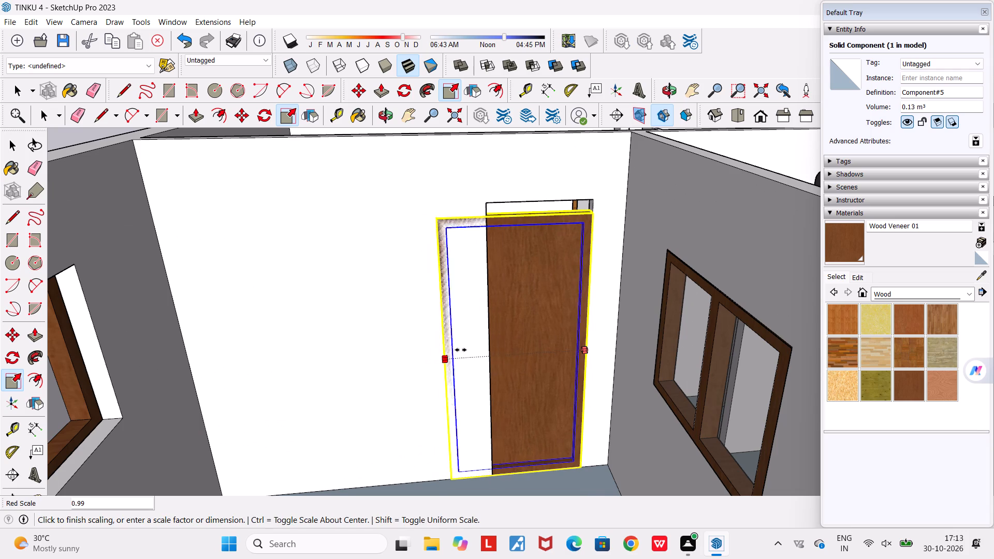
pyautogui.click(491, 349)
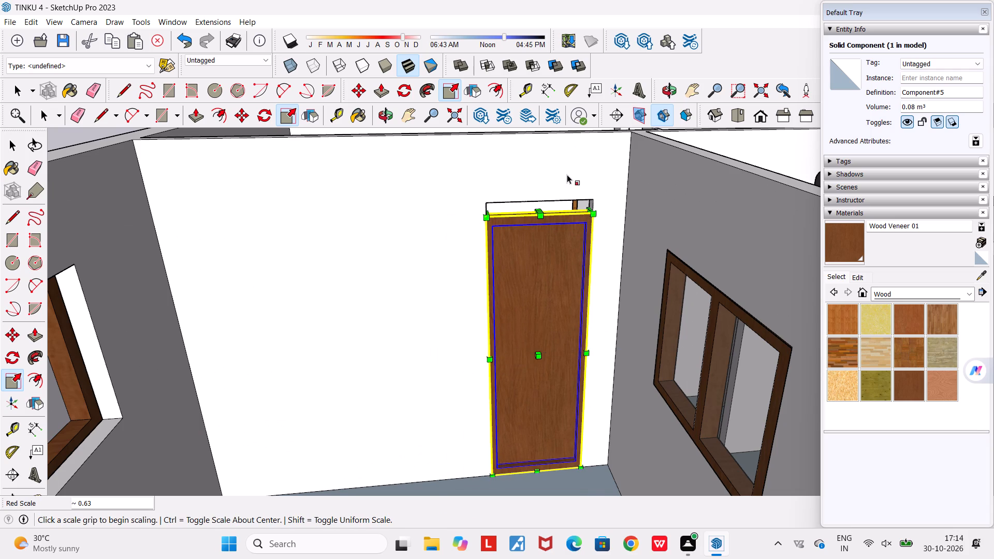
# Scale the door panel's height from its top along the blue axis, by about 1.03, up to the doorway's head.
pyautogui.scroll(4, 567, 173)
pyautogui.scroll(5, 535, 217)
pyautogui.scroll(-5, 522, 230)
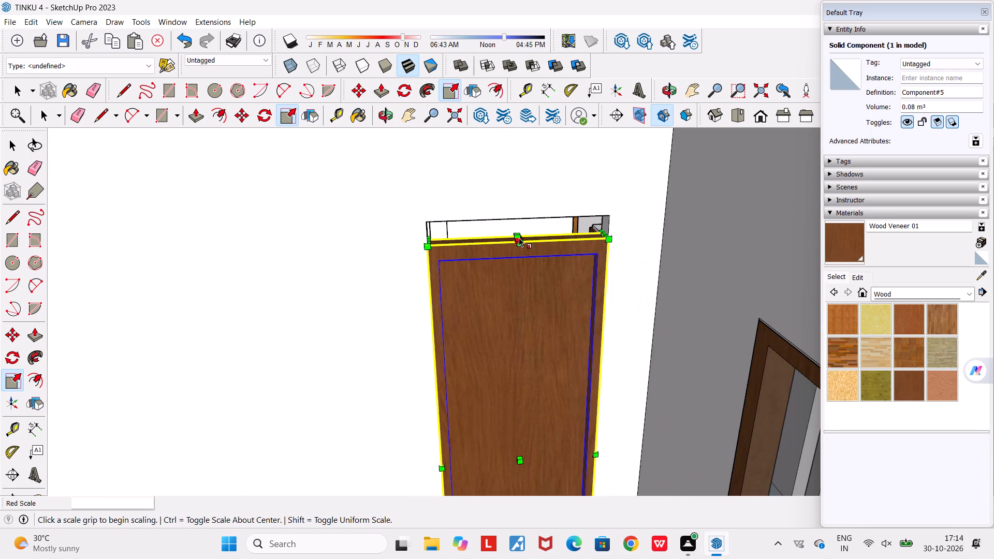
pyautogui.scroll(3, 519, 239)
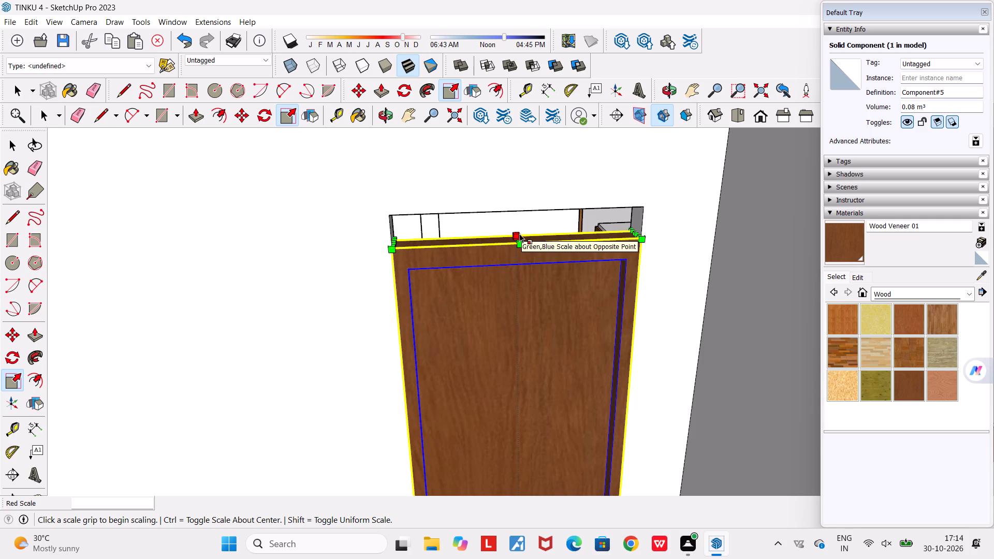
pyautogui.scroll(1, 522, 234)
pyautogui.moveTo(532, 240); pyautogui.dragTo(605, 247, button='middle')
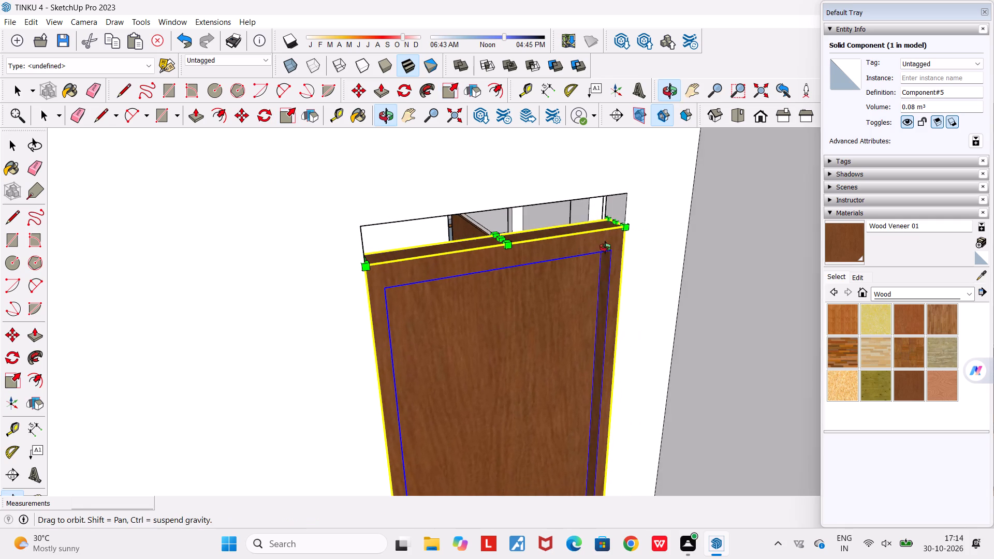
pyautogui.moveTo(605, 247); pyautogui.dragTo(610, 246, button='middle')
pyautogui.click(500, 243)
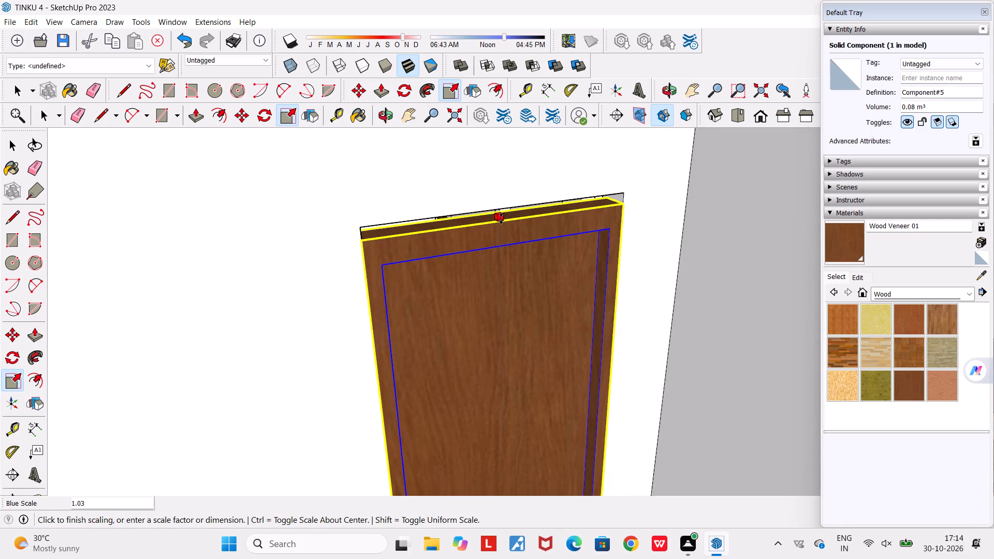
pyautogui.click(501, 206)
# Scale the door panel from its bottom along the blue axis by 0.99, lifting its lower edge slightly off the floor.
pyautogui.scroll(-4, 514, 227)
pyautogui.moveTo(505, 237); pyautogui.dragTo(496, 237, button='middle')
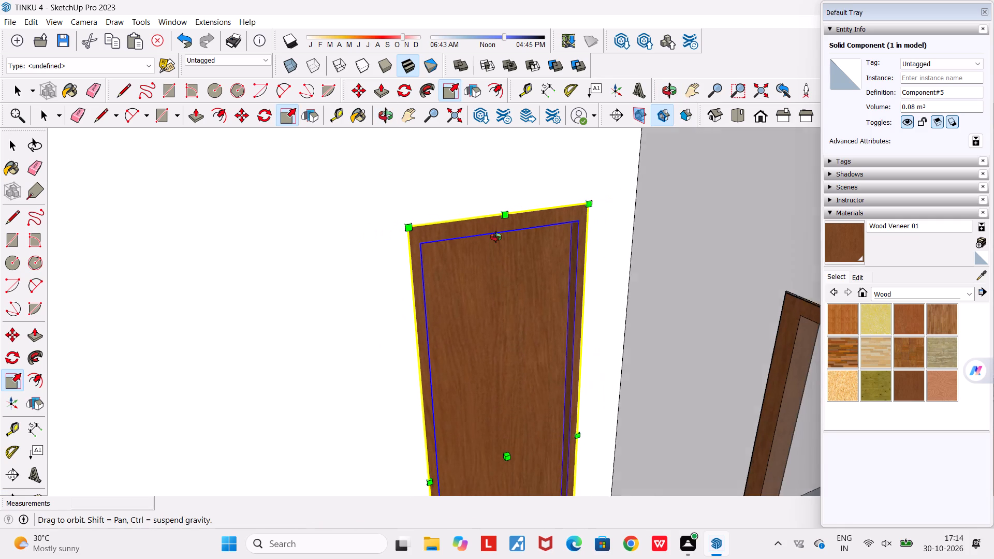
pyautogui.moveTo(496, 237); pyautogui.dragTo(450, 235, button='middle')
pyautogui.scroll(-5, 450, 235)
pyautogui.moveTo(455, 293); pyautogui.dragTo(467, 266, button='middle')
pyautogui.scroll(-4, 467, 266)
pyautogui.moveTo(448, 289); pyautogui.dragTo(483, 331, button='middle')
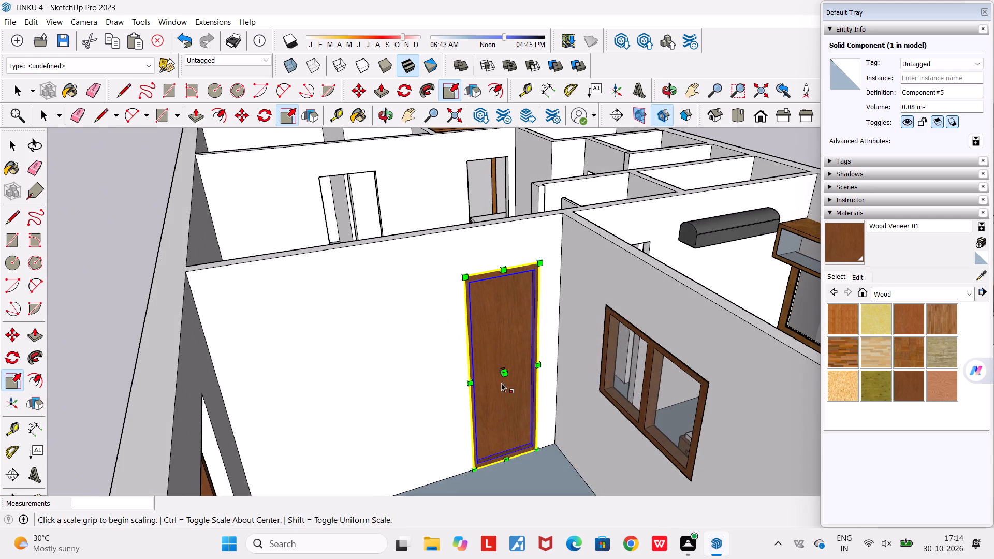
pyautogui.scroll(11, 499, 484)
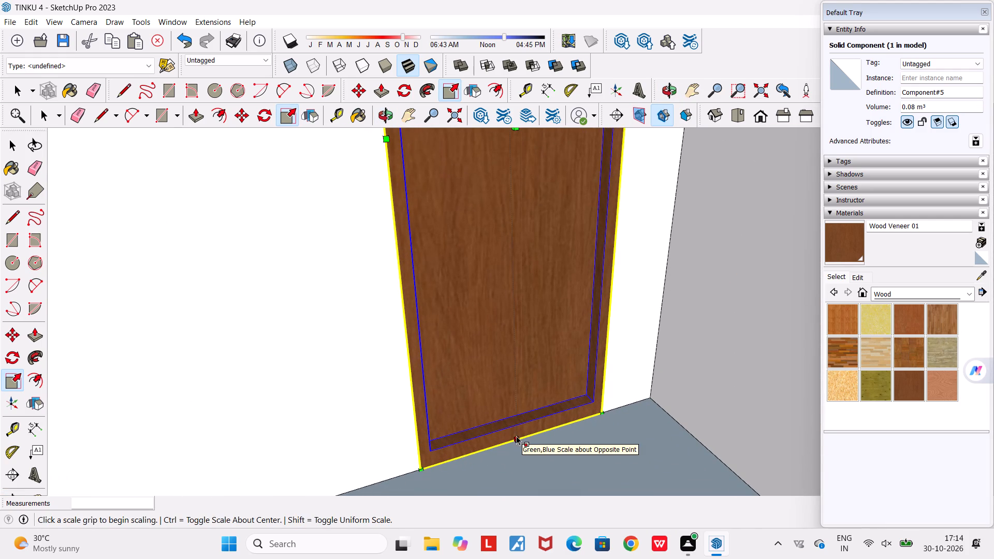
pyautogui.click(510, 437)
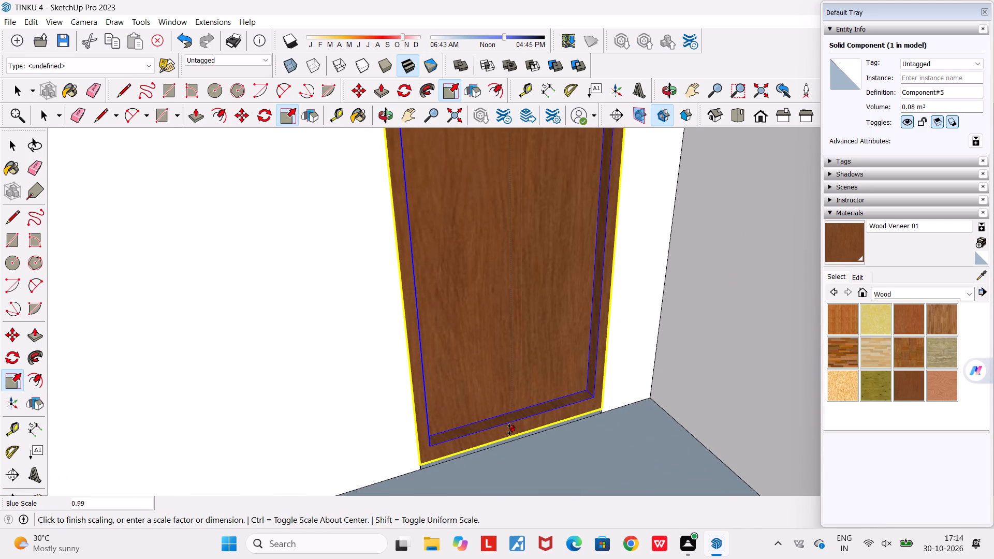
pyautogui.click(509, 431)
# Copy the fitted door panel and paste it at the lower corner of the doorway in the adjacent room's far wall.
pyautogui.scroll(-6, 510, 423)
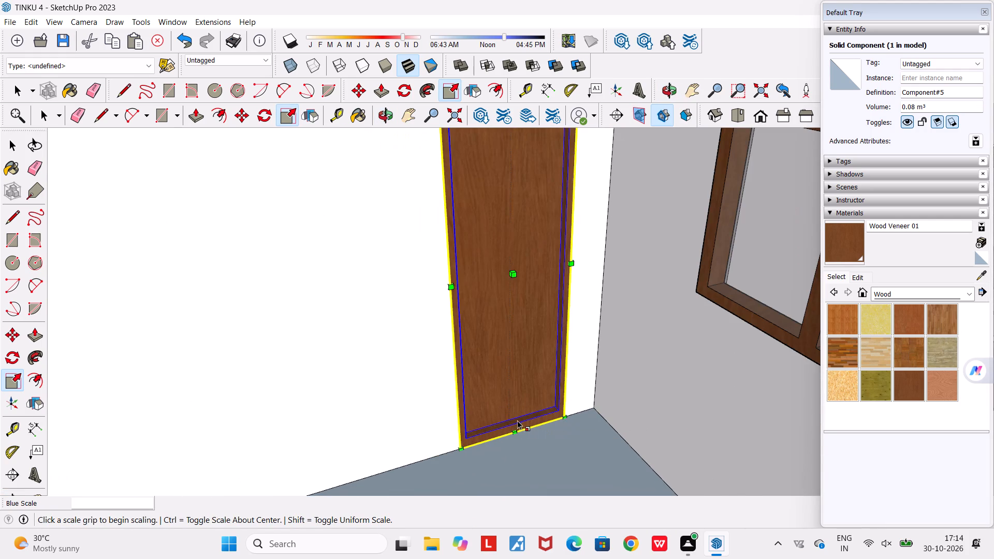
pyautogui.scroll(-5, 521, 414)
pyautogui.moveTo(527, 370); pyautogui.dragTo(458, 373, button='middle')
pyautogui.scroll(-4, 458, 373)
pyautogui.moveTo(463, 360); pyautogui.dragTo(473, 364, button='middle')
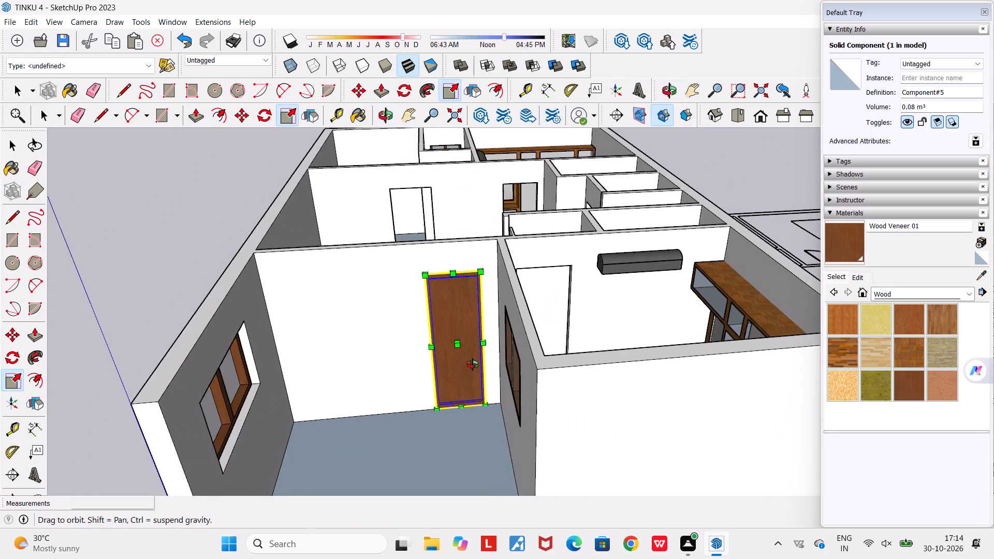
pyautogui.moveTo(473, 364); pyautogui.dragTo(512, 384, button='middle')
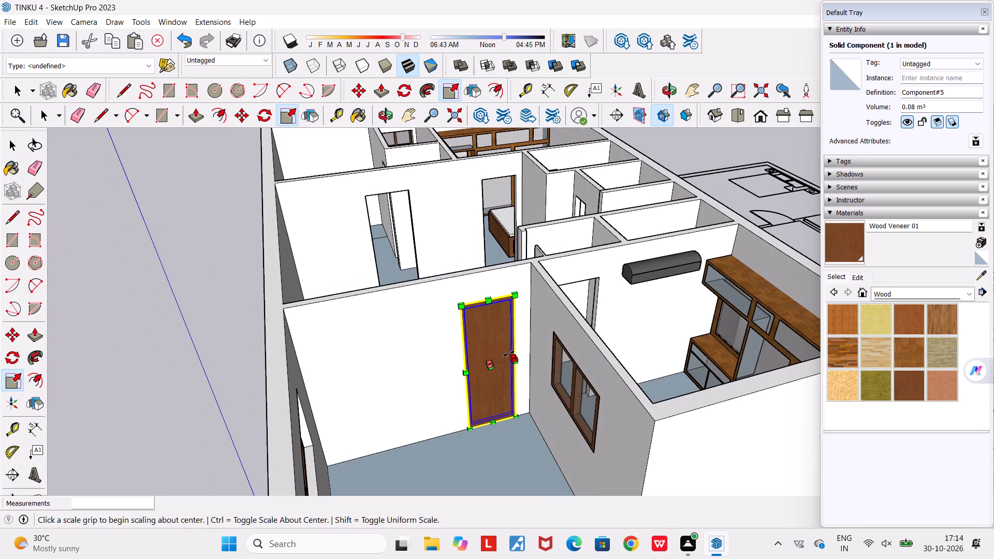
pyautogui.hotkey('ctrl', 'c')
pyautogui.scroll(-6, 509, 354)
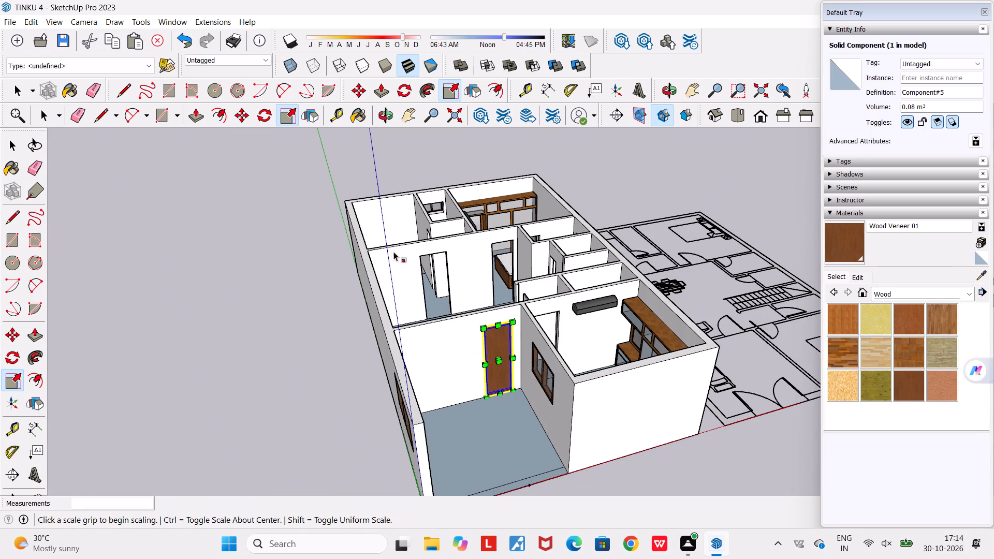
pyautogui.moveTo(450, 260); pyautogui.dragTo(324, 275, button='middle')
pyautogui.scroll(3, 466, 269)
pyautogui.moveTo(466, 269); pyautogui.dragTo(492, 281, button='middle')
pyautogui.hotkey('ctrl', 'v')
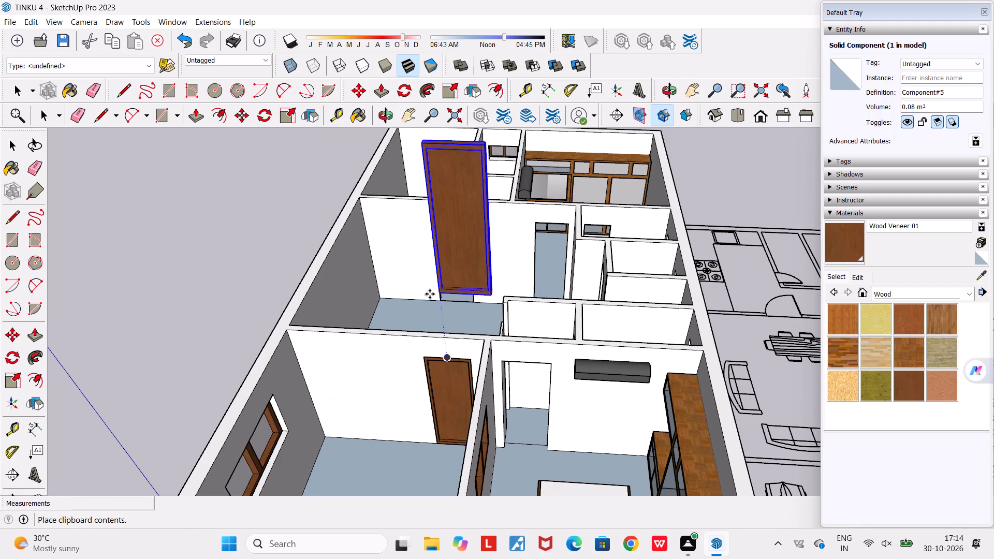
pyautogui.scroll(5, 430, 297)
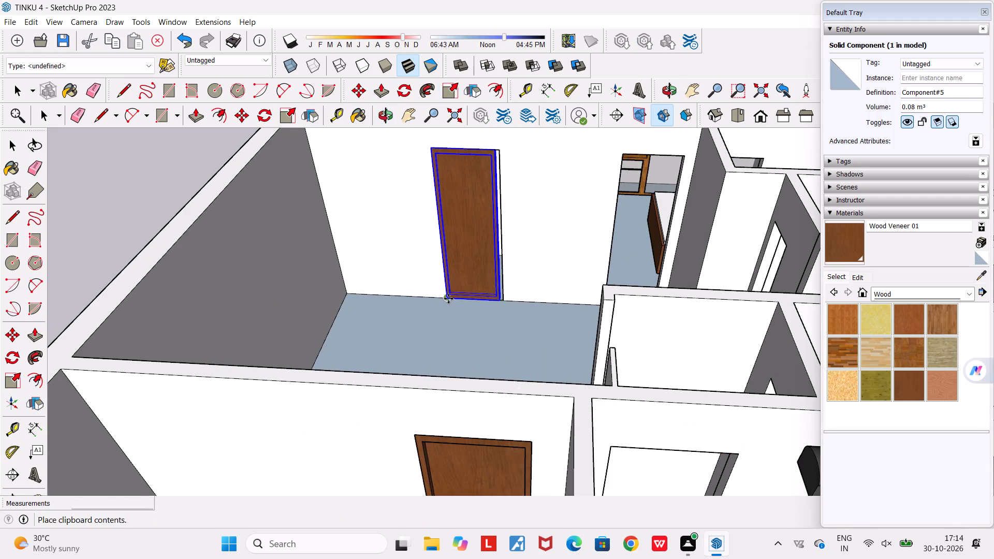
pyautogui.click(449, 299)
# Widen the pasted door panel along the red axis until it reaches the doorway's opposite jamb.
pyautogui.scroll(3, 476, 250)
pyautogui.moveTo(478, 248); pyautogui.dragTo(551, 268, button='middle')
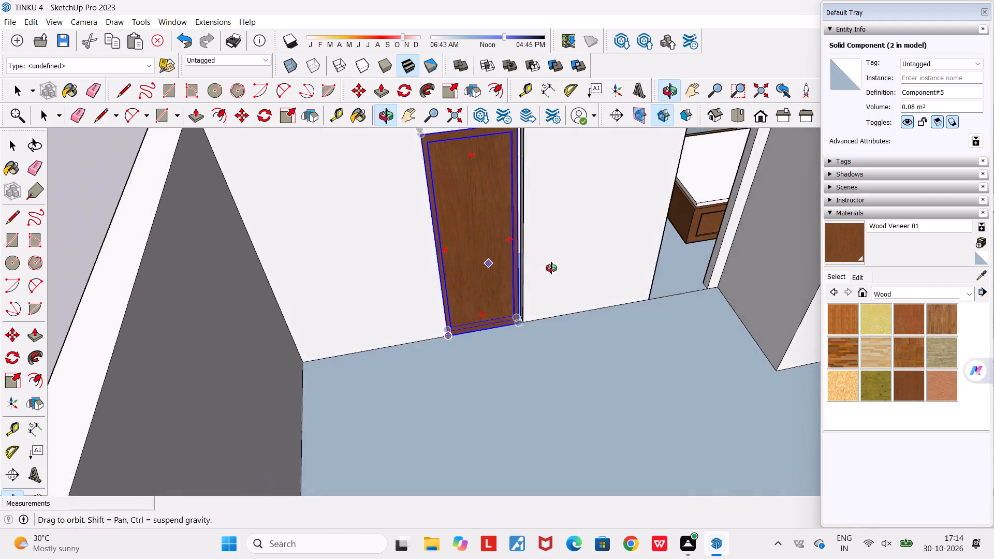
pyautogui.moveTo(551, 268); pyautogui.dragTo(550, 267, button='middle')
pyautogui.scroll(-4, 550, 267)
pyautogui.moveTo(536, 214); pyautogui.dragTo(695, 219, button='middle')
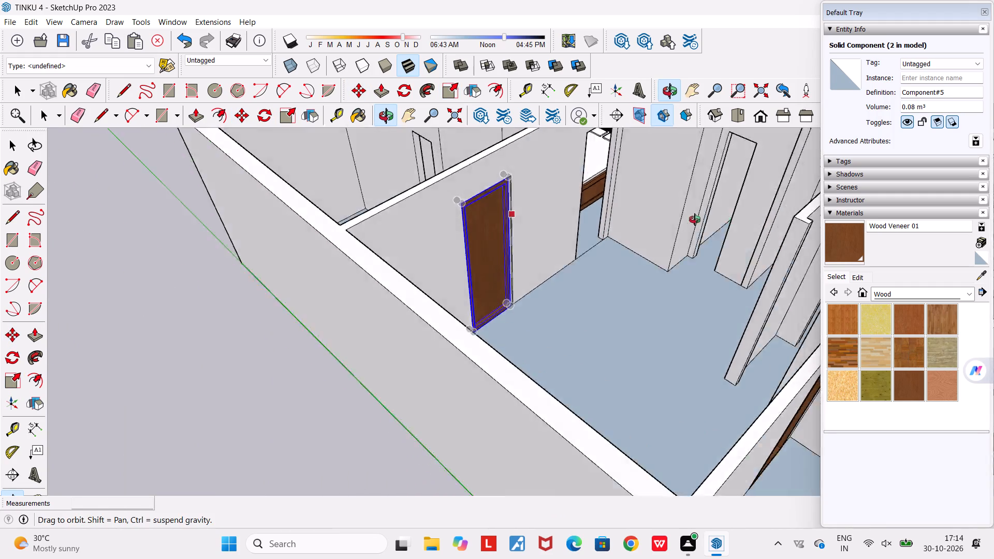
pyautogui.moveTo(695, 219); pyautogui.dragTo(815, 234, button='middle')
pyautogui.moveTo(446, 245); pyautogui.dragTo(596, 246, button='middle')
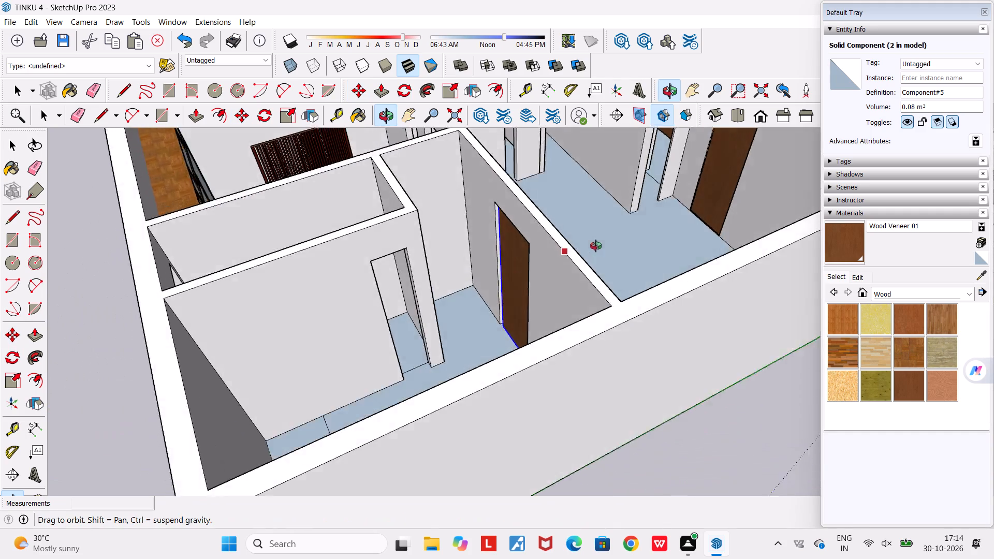
pyautogui.moveTo(596, 246); pyautogui.dragTo(252, 226, button='middle')
pyautogui.click(9, 373)
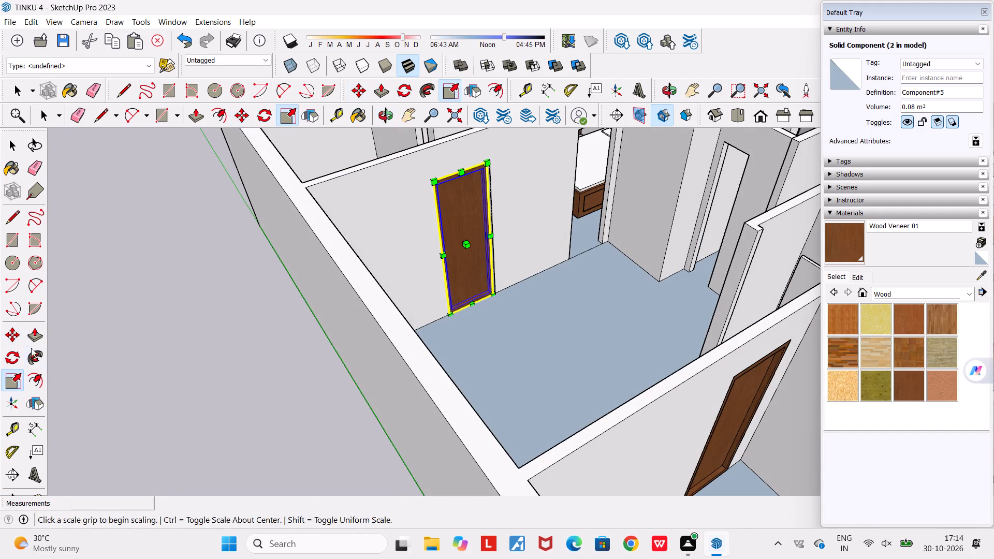
pyautogui.moveTo(473, 239); pyautogui.dragTo(381, 239, button='middle')
pyautogui.scroll(6, 525, 236)
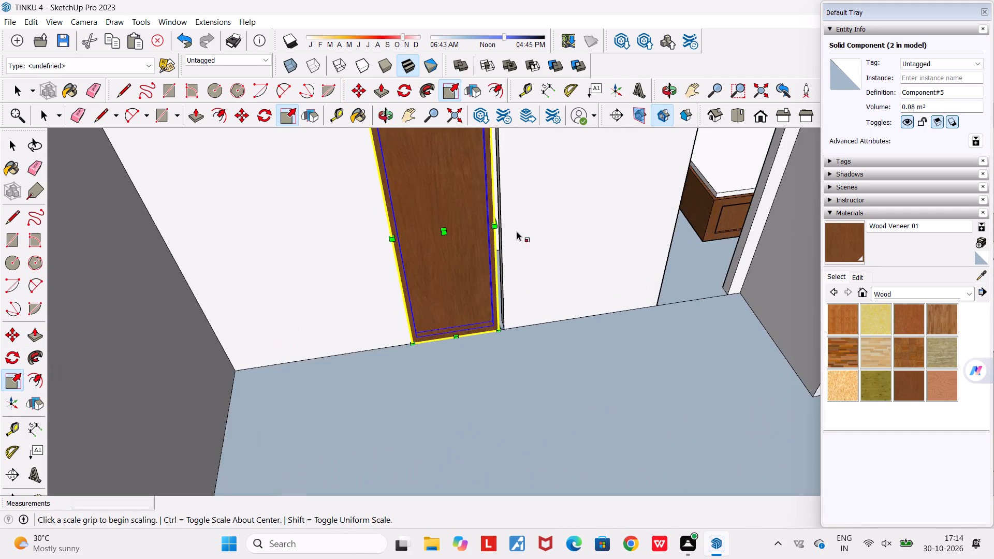
pyautogui.scroll(6, 506, 228)
pyautogui.moveTo(501, 227); pyautogui.dragTo(426, 229, button='middle')
pyautogui.scroll(3, 447, 204)
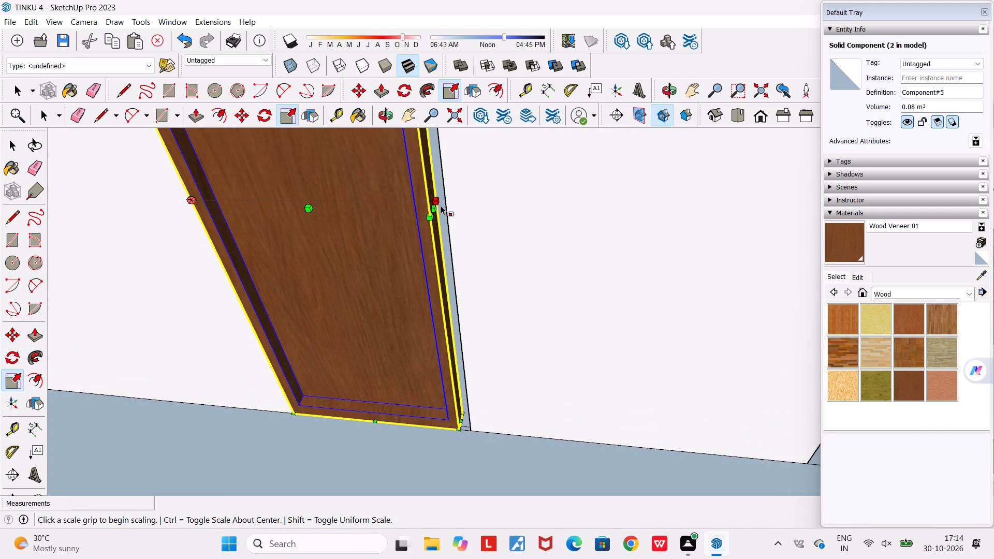
pyautogui.click(434, 209)
pyautogui.click(447, 210)
# Paste another door panel copy at the lower corner of the second doorway in the same wall, near the room's corner.
pyautogui.scroll(-8, 446, 212)
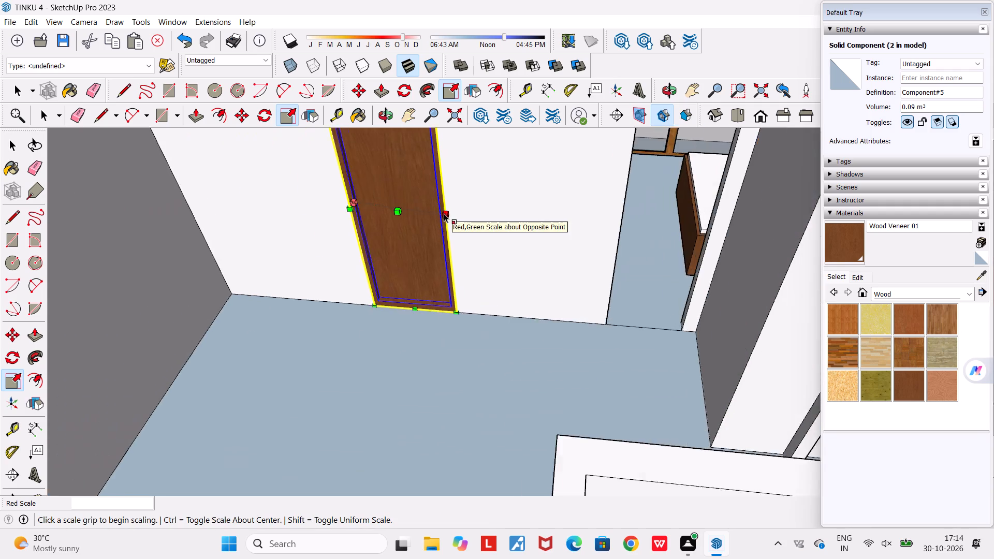
pyautogui.scroll(-12, 444, 213)
pyautogui.scroll(5, 406, 166)
pyautogui.moveTo(395, 178); pyautogui.dragTo(465, 165, button='middle')
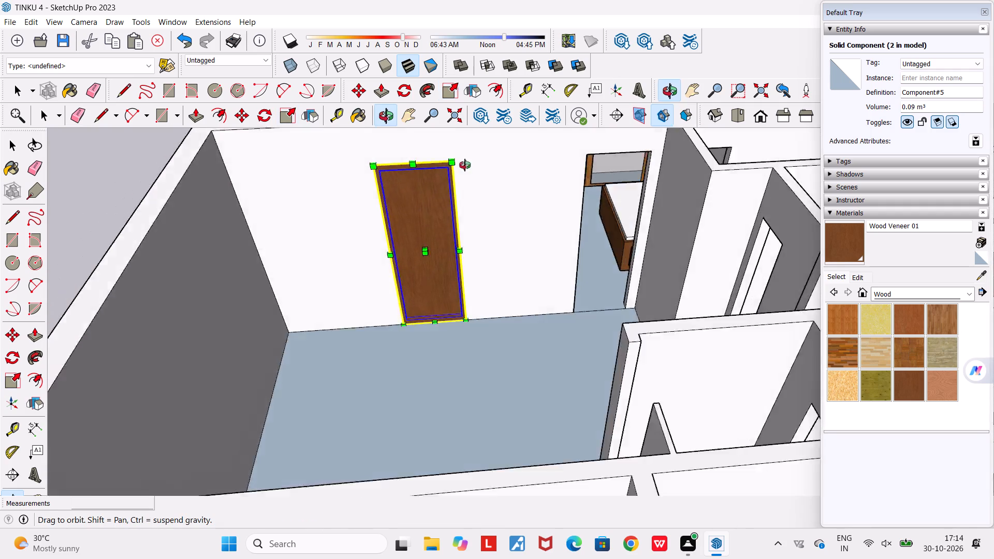
pyautogui.moveTo(465, 165); pyautogui.dragTo(451, 237, button='middle')
pyautogui.scroll(-1, 451, 237)
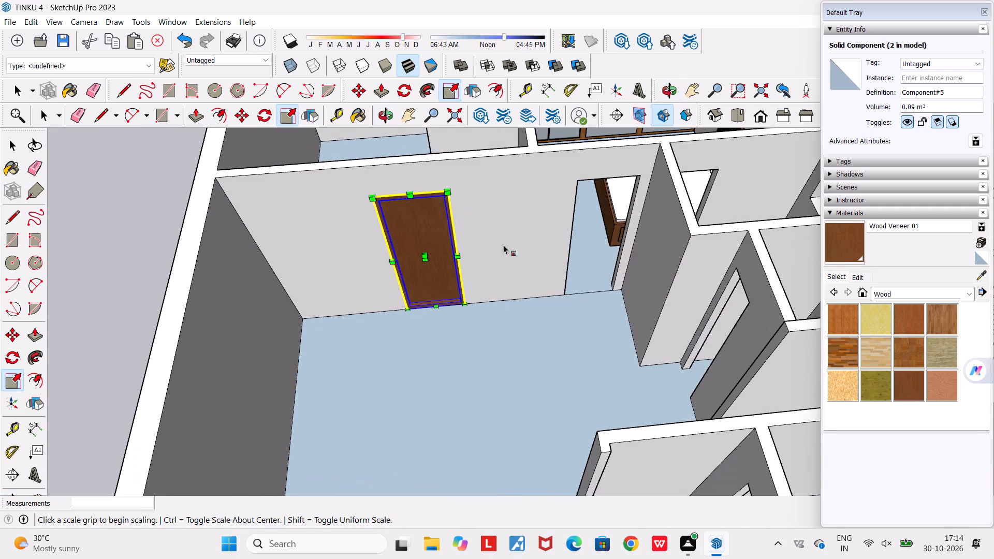
pyautogui.hotkey('ctrl', 'v')
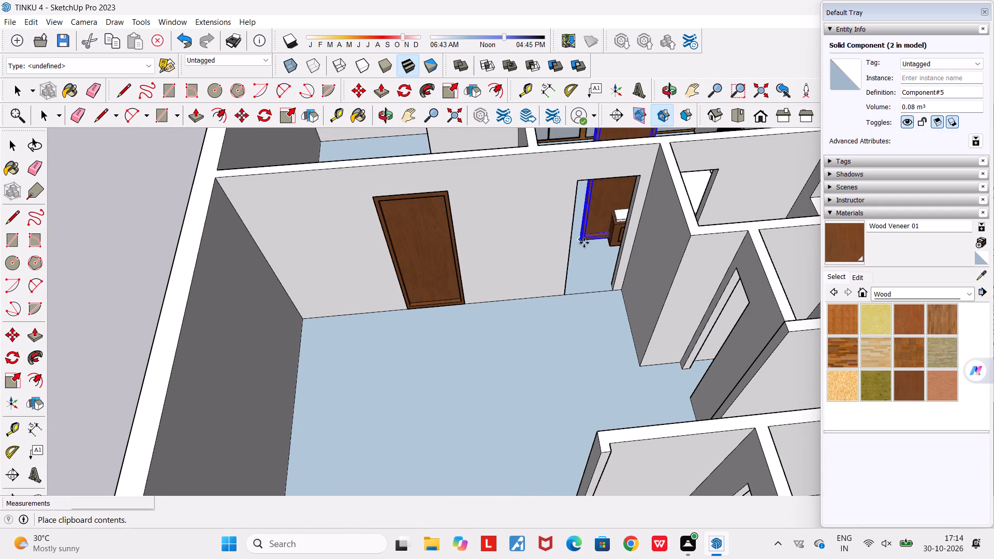
pyautogui.scroll(4, 564, 300)
pyautogui.click(565, 299)
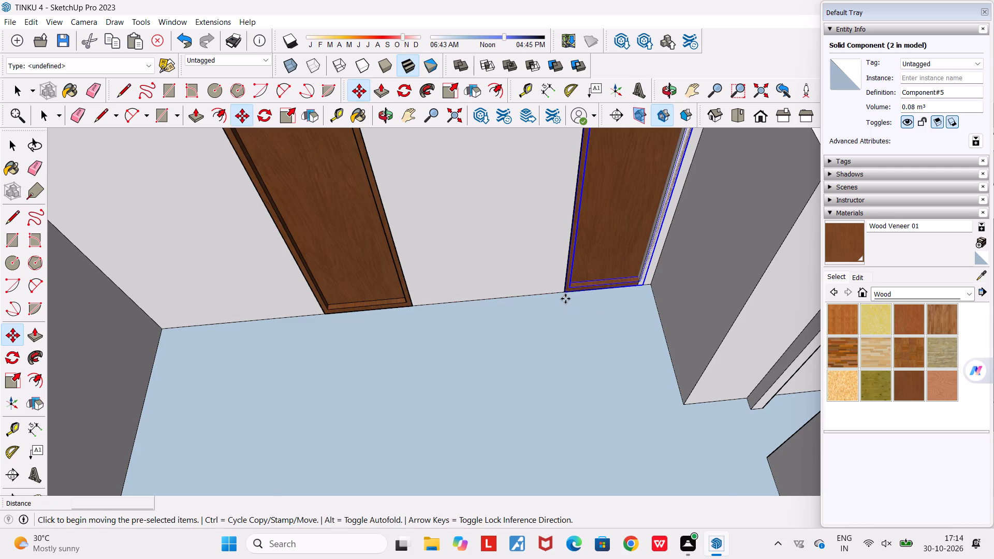
# Scale the newly pasted panel's width along the red axis to about 0.93 to fit the doorway near the corner.
pyautogui.scroll(-4, 565, 299)
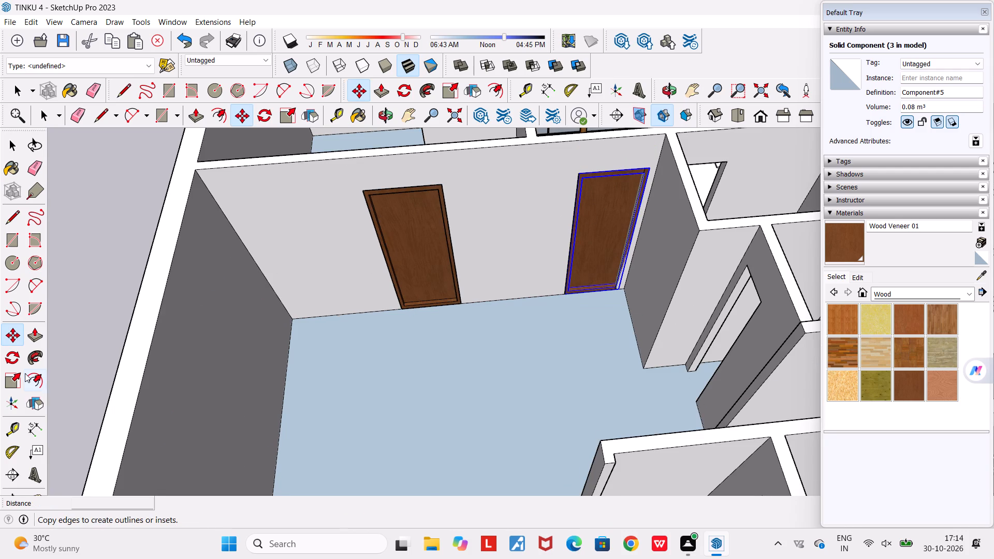
pyautogui.click(22, 375)
pyautogui.scroll(8, 630, 238)
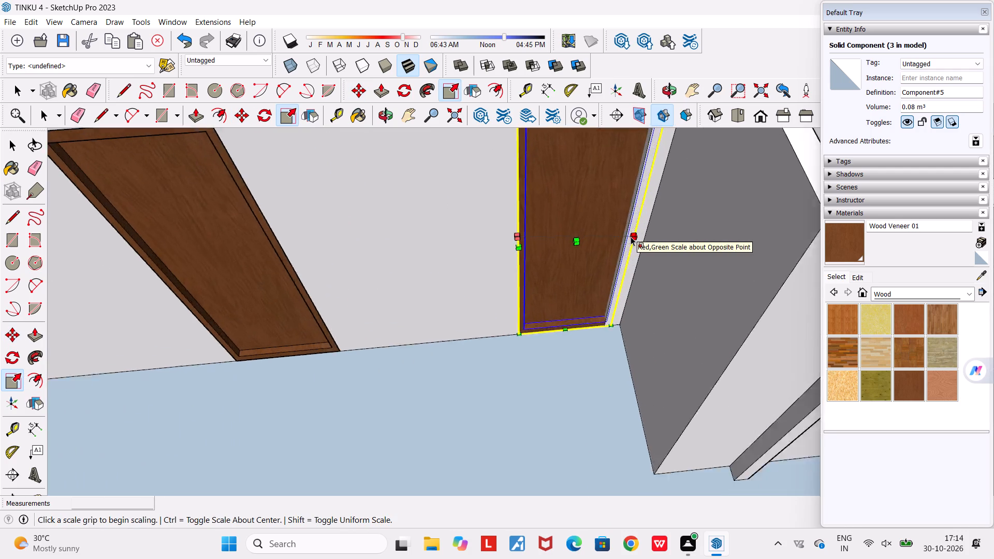
pyautogui.scroll(5, 631, 237)
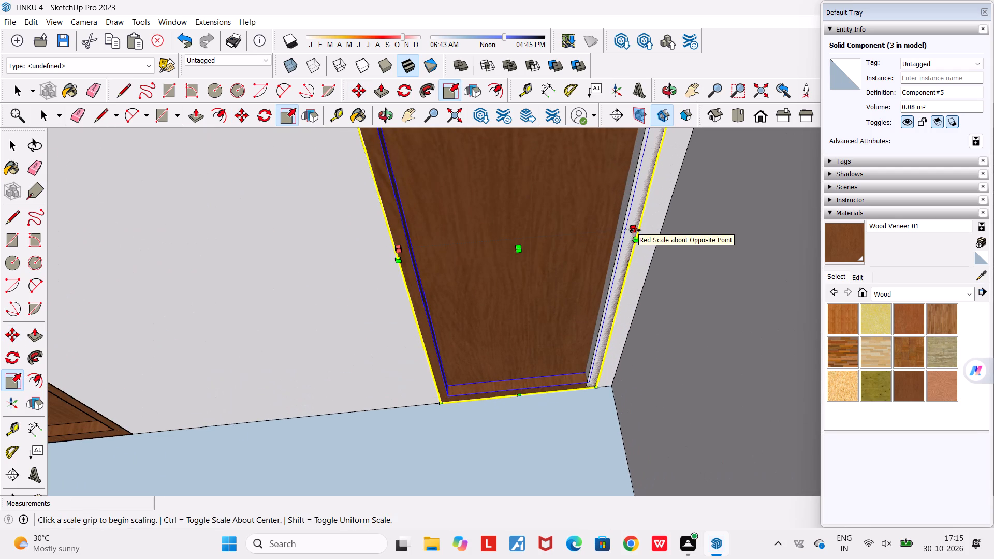
pyautogui.click(635, 230)
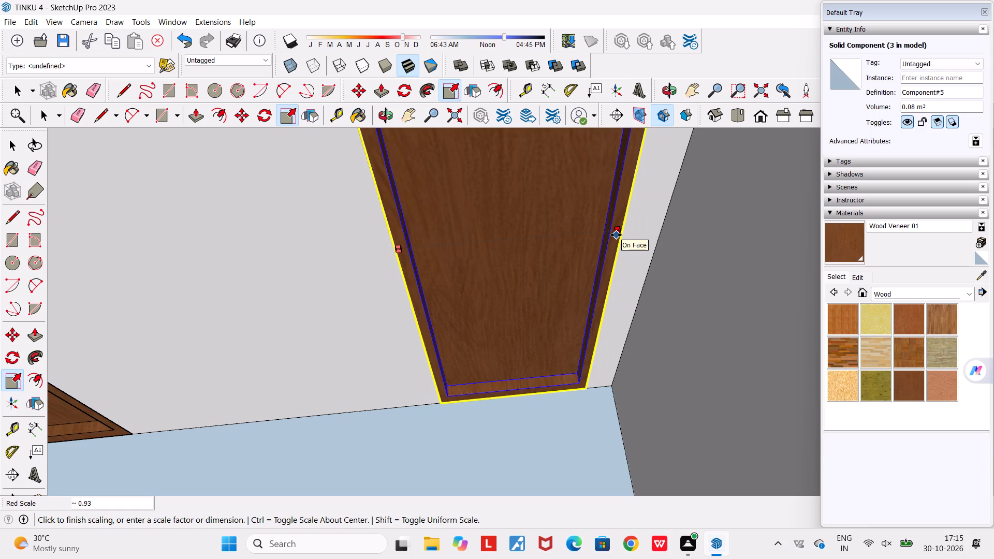
pyautogui.click(616, 235)
pyautogui.scroll(-12, 616, 235)
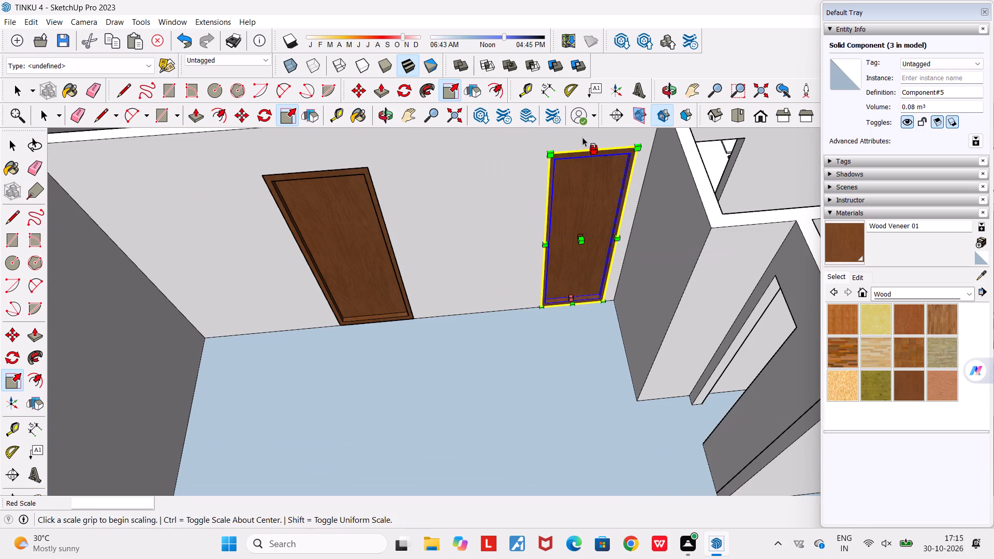
# Scale the height of the door panel near the room's corner along the blue axis to about 0.99.
pyautogui.scroll(4, 579, 140)
pyautogui.click(597, 144)
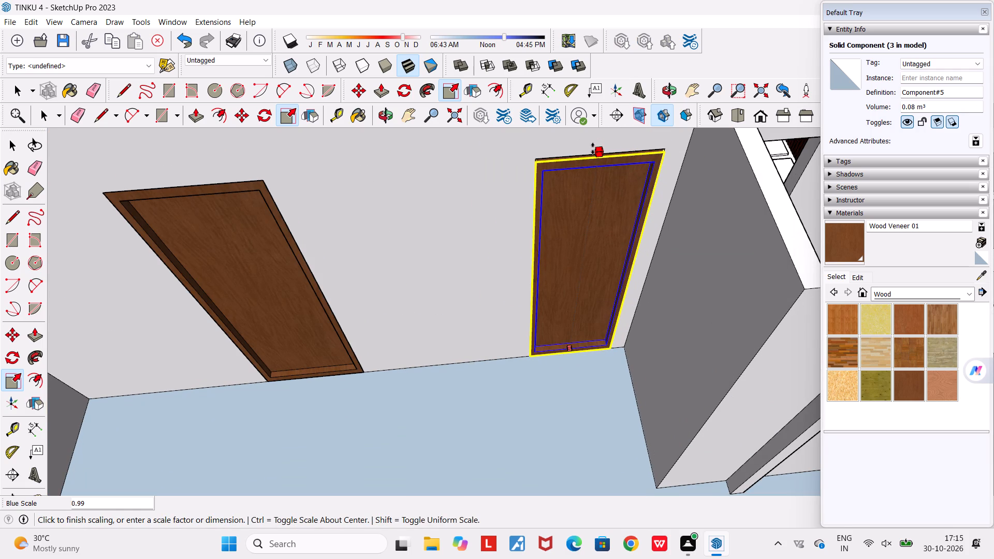
pyautogui.click(593, 146)
# Paste another door panel copy at the lower corner of the doorway in the small room beyond the corner door.
pyautogui.scroll(-9, 591, 149)
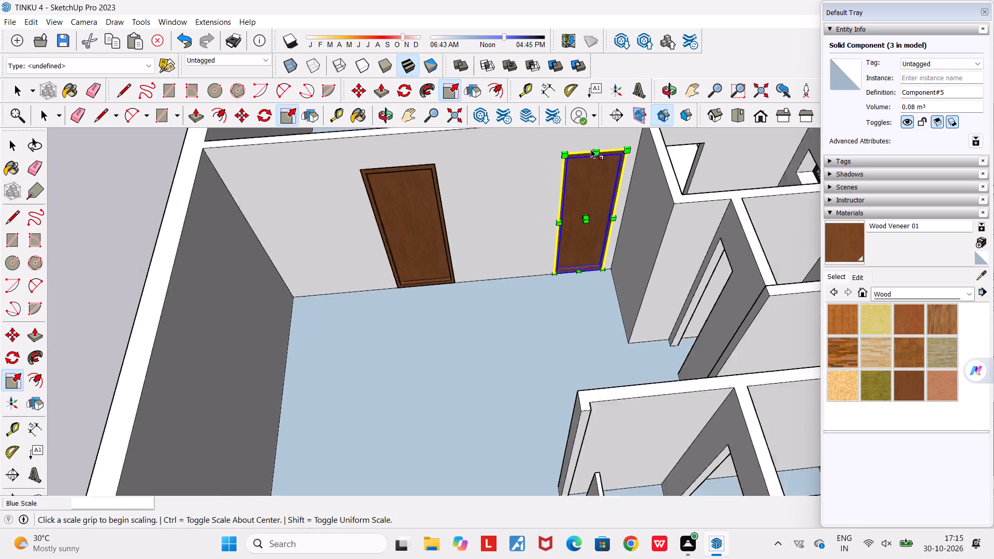
pyautogui.scroll(-8, 591, 149)
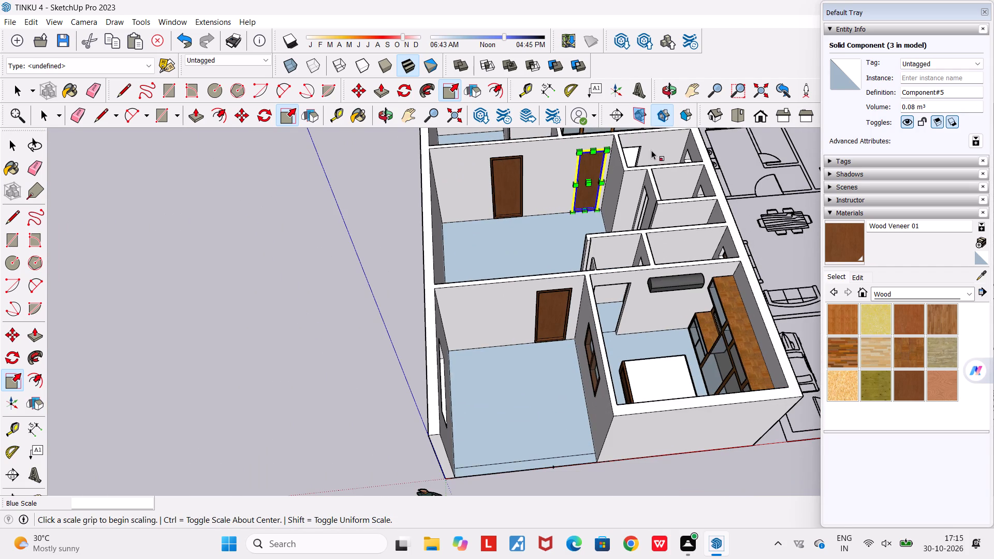
pyautogui.moveTo(651, 150); pyautogui.dragTo(480, 143, button='middle')
pyautogui.moveTo(648, 267); pyautogui.dragTo(717, 345, button='middle')
pyautogui.scroll(3, 696, 191)
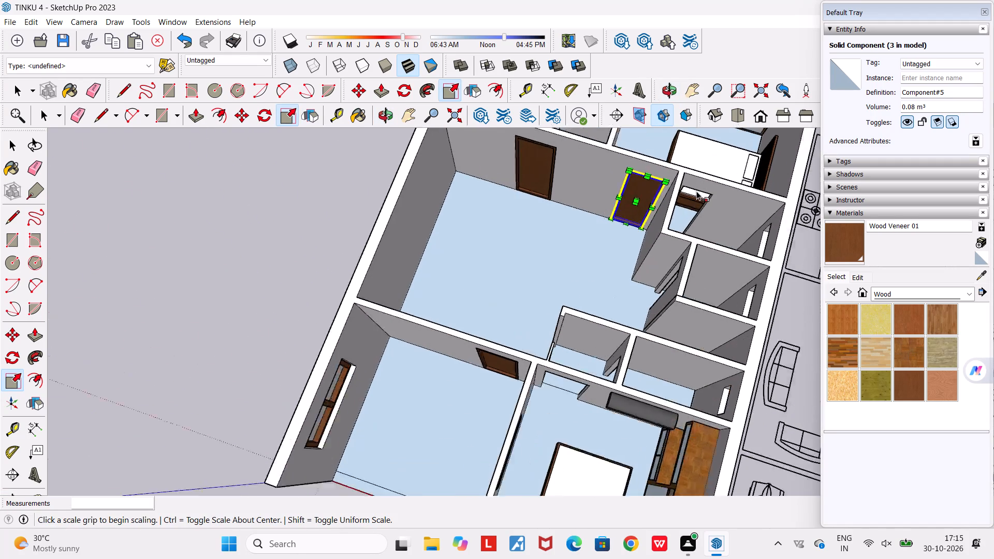
pyautogui.scroll(3, 696, 191)
pyautogui.moveTo(696, 191); pyautogui.dragTo(568, 184, button='middle')
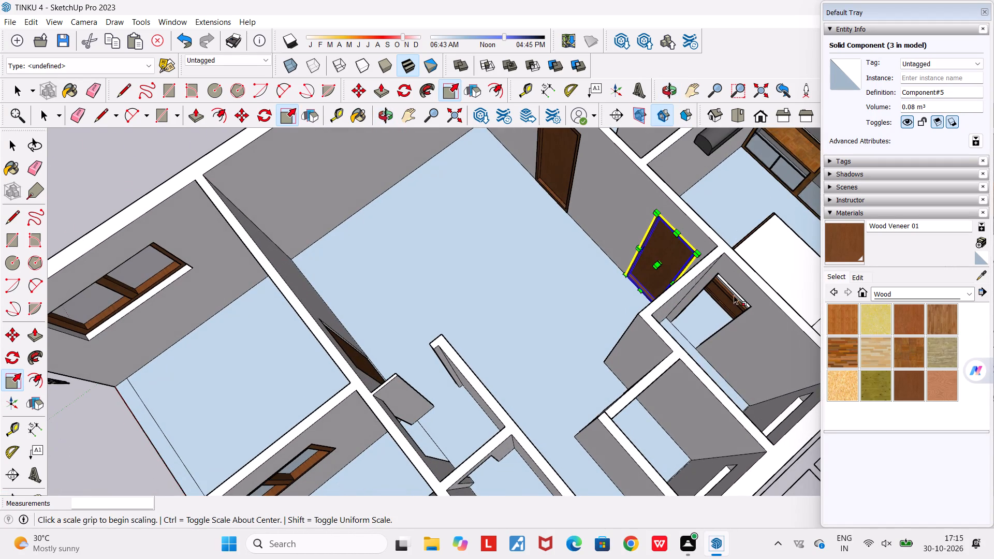
pyautogui.scroll(3, 777, 302)
pyautogui.scroll(4, 700, 310)
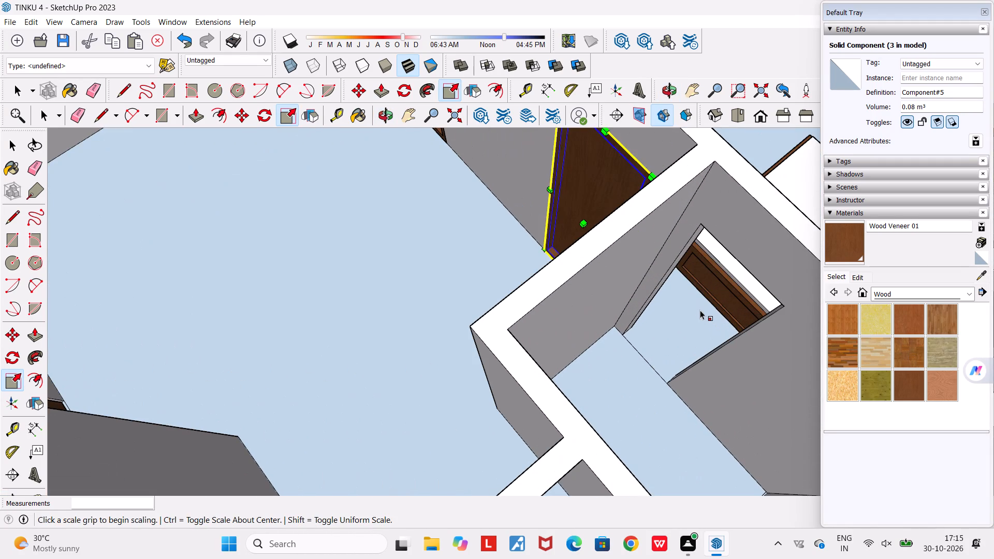
pyautogui.hotkey('ctrl', 'v')
pyautogui.scroll(3, 635, 342)
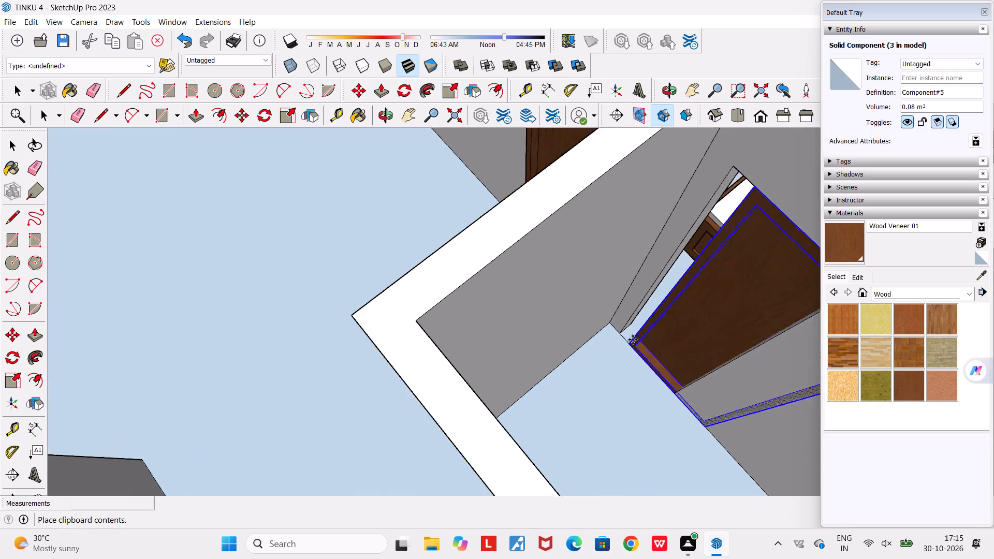
pyautogui.scroll(3, 633, 340)
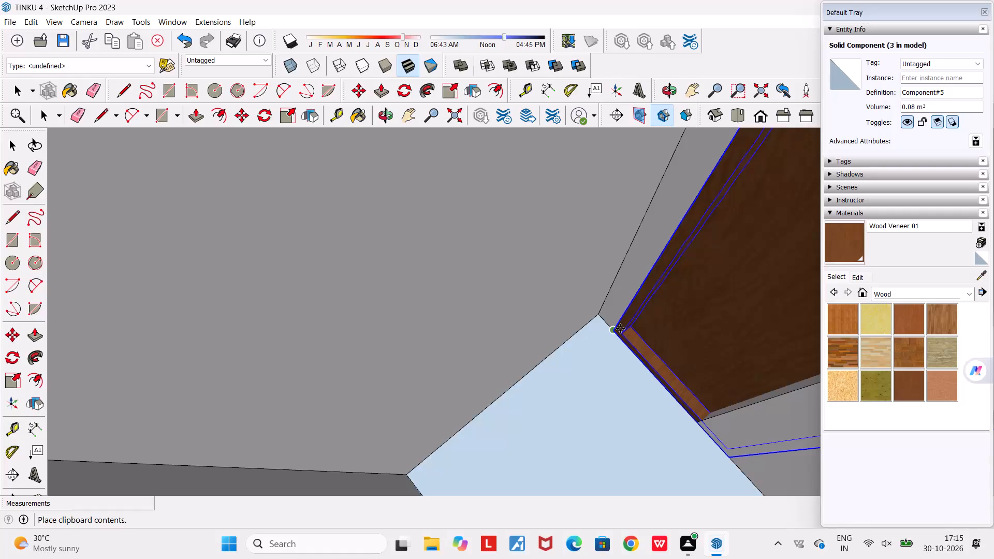
pyautogui.click(620, 329)
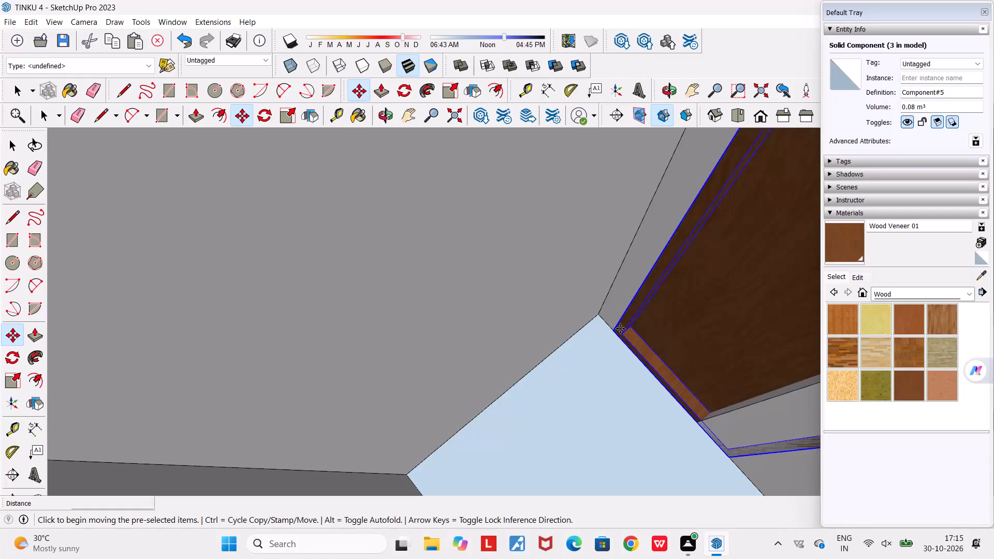
# Scale the small room's door panel width along the red axis to about 0.76 to meet the doorway's opposite jamb.
pyautogui.scroll(-11, 620, 329)
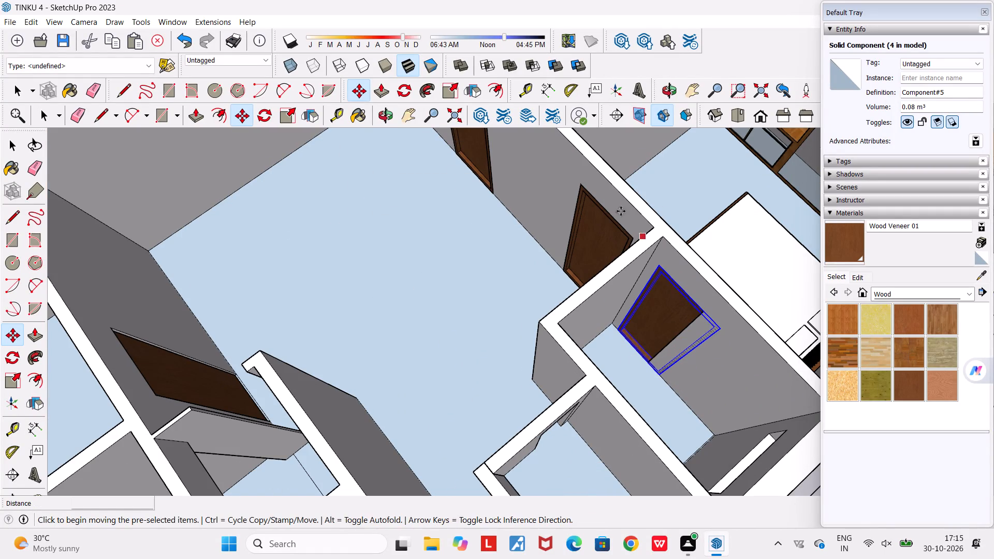
pyautogui.click(8, 371)
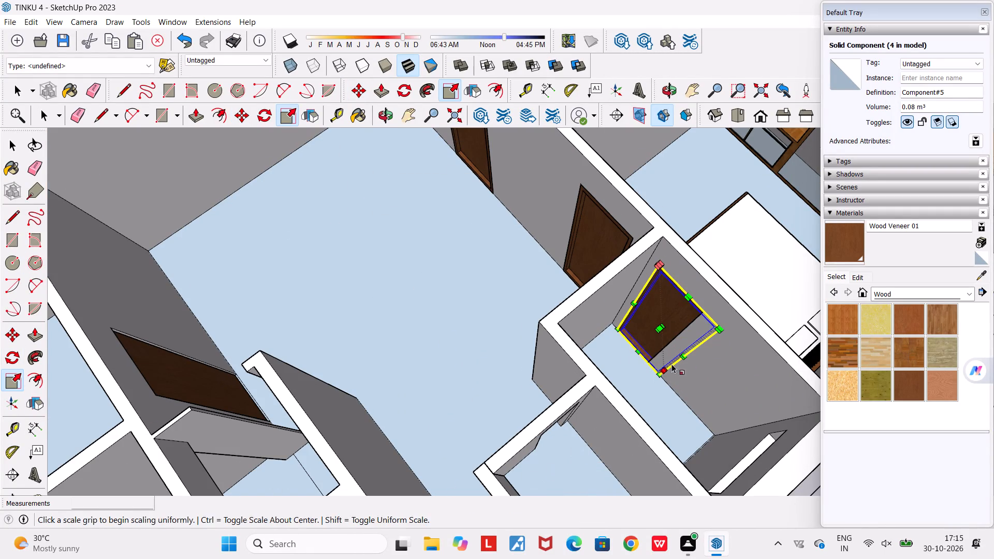
pyautogui.scroll(8, 701, 348)
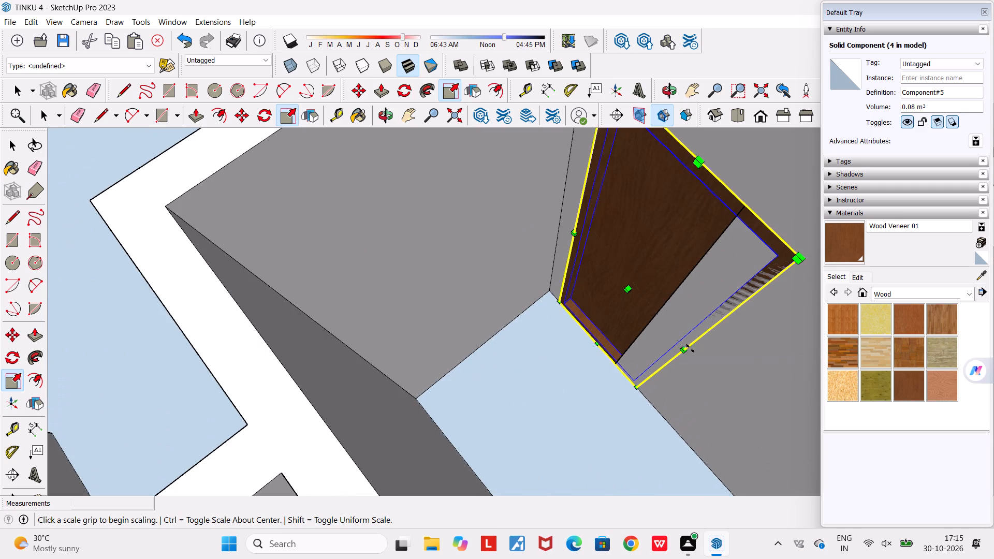
pyautogui.scroll(4, 690, 348)
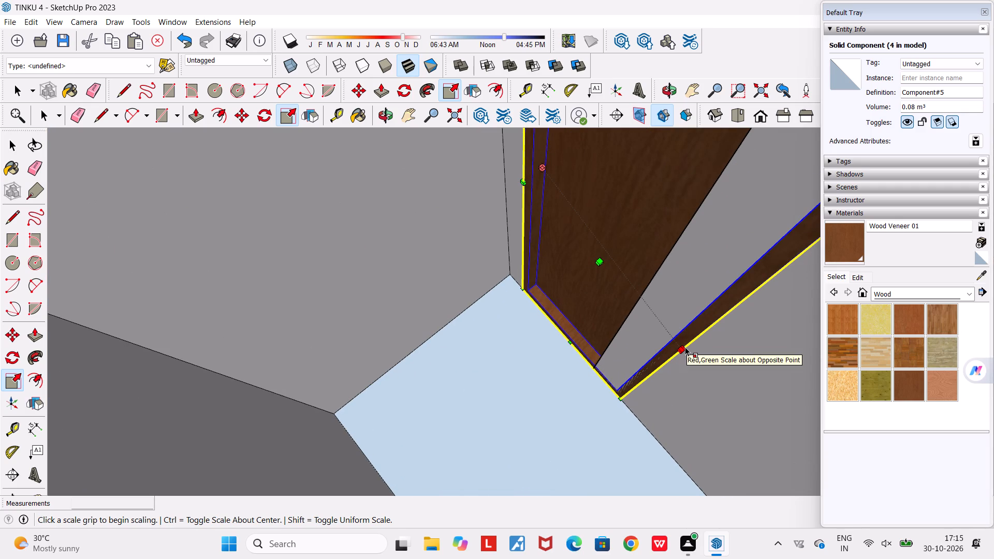
pyautogui.scroll(5, 685, 347)
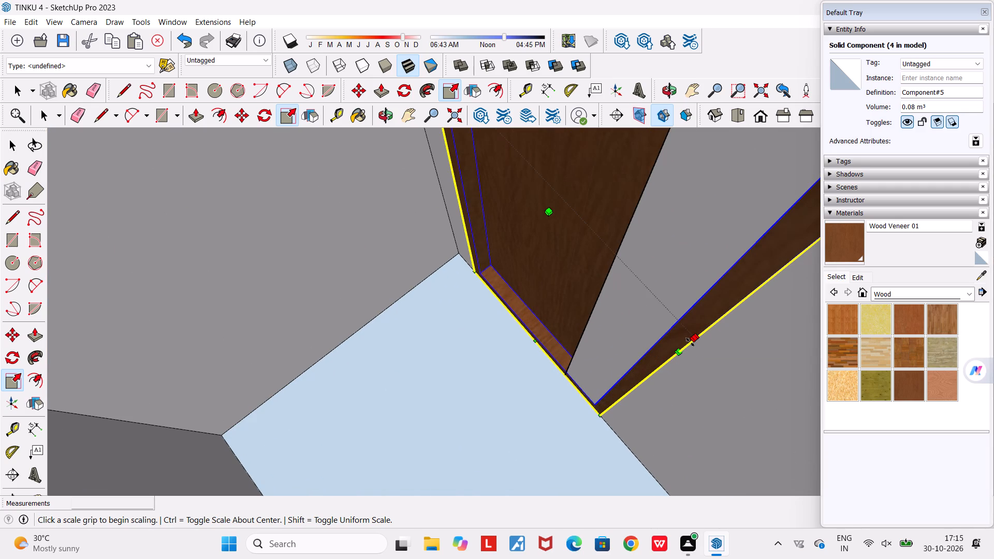
pyautogui.click(690, 342)
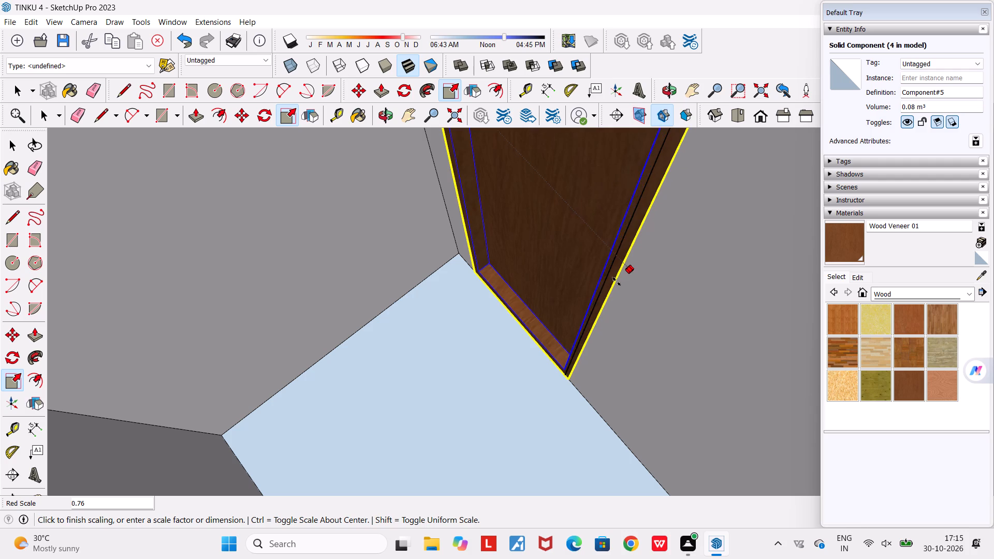
pyautogui.click(608, 273)
# Paste another door panel copy on the open ground beside the house model.
pyautogui.scroll(-13, 604, 278)
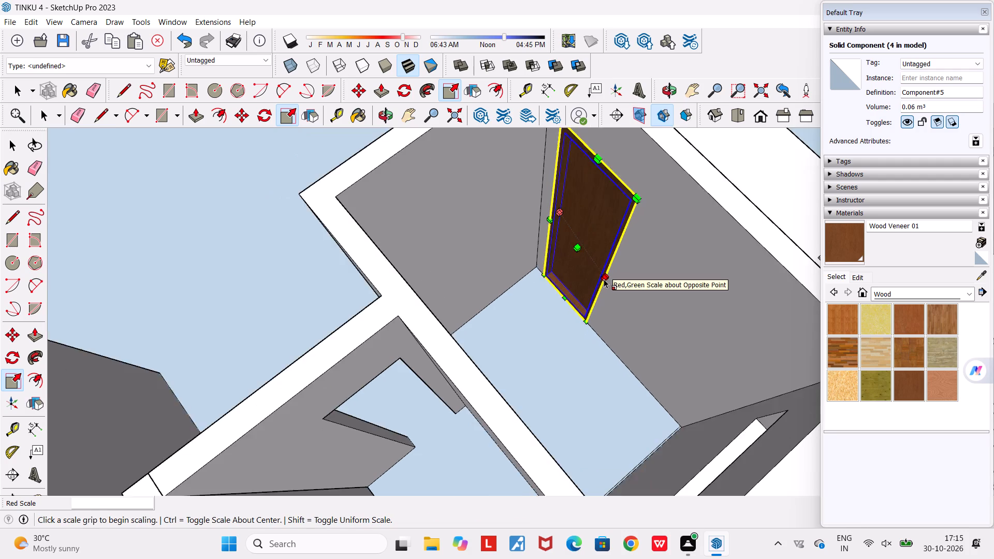
pyautogui.scroll(-3, 604, 279)
pyautogui.moveTo(600, 282); pyautogui.dragTo(300, 190, button='middle')
pyautogui.scroll(-6, 301, 190)
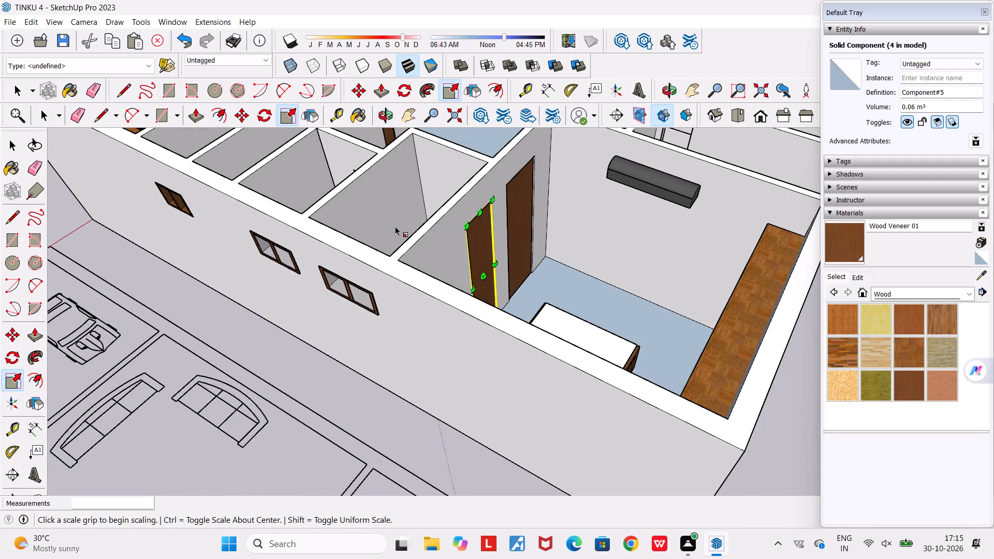
pyautogui.moveTo(395, 226); pyautogui.dragTo(764, 280, button='middle')
pyautogui.scroll(-5, 764, 280)
pyautogui.moveTo(583, 359); pyautogui.dragTo(751, 370, button='middle')
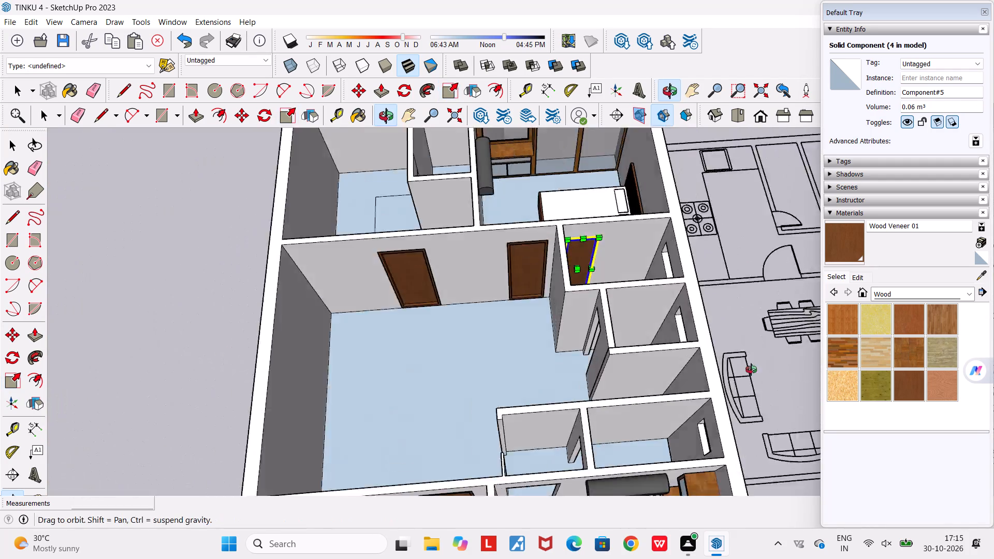
pyautogui.moveTo(751, 370); pyautogui.dragTo(990, 315, button='middle')
pyautogui.scroll(8, 600, 267)
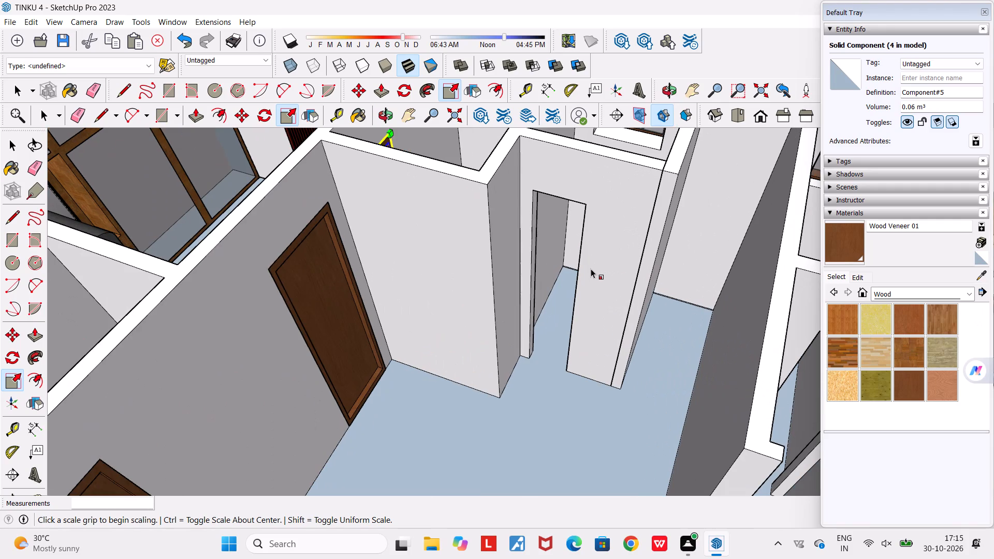
pyautogui.hotkey('ctrl', 'v')
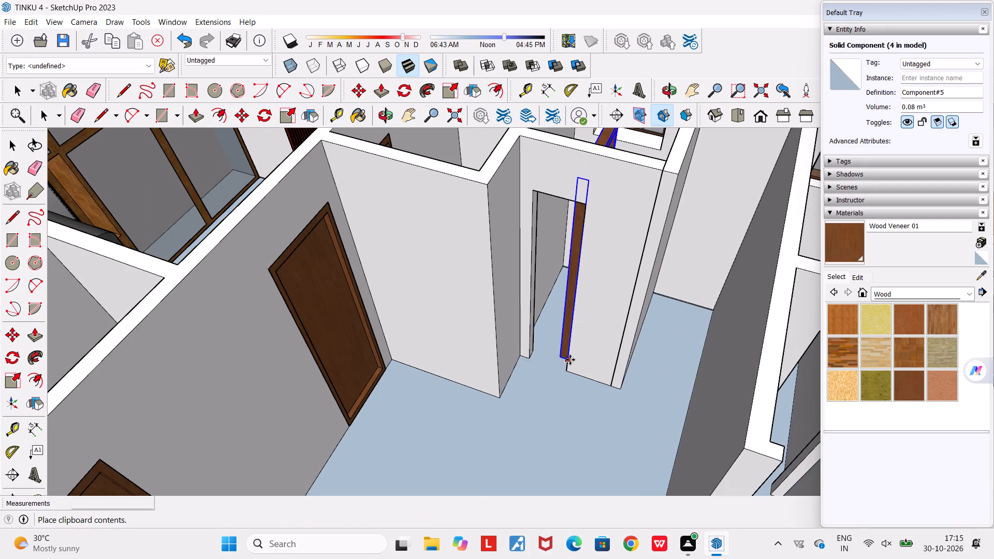
pyautogui.scroll(3, 563, 357)
pyautogui.scroll(-20, 563, 357)
pyautogui.scroll(-1, 563, 357)
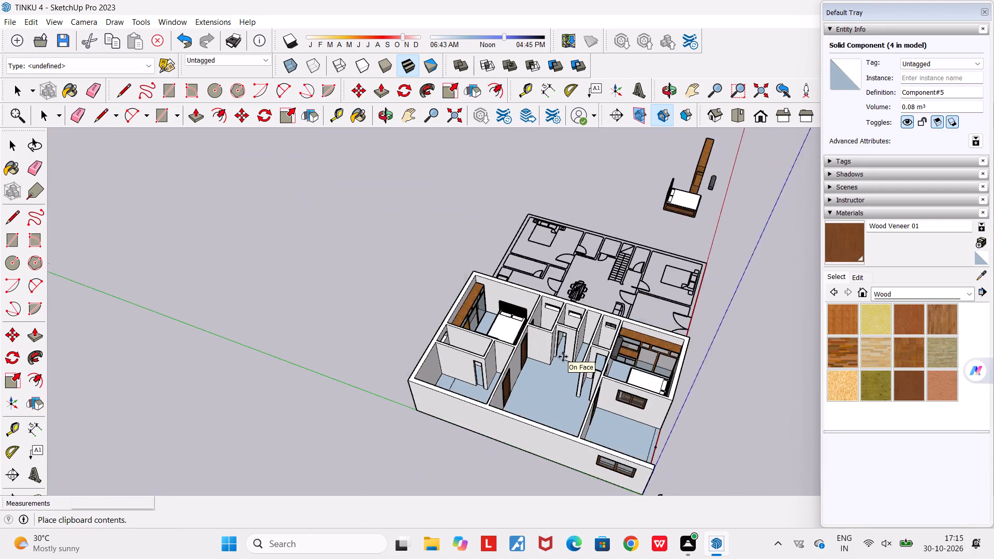
pyautogui.scroll(-3, 563, 357)
pyautogui.click(432, 346)
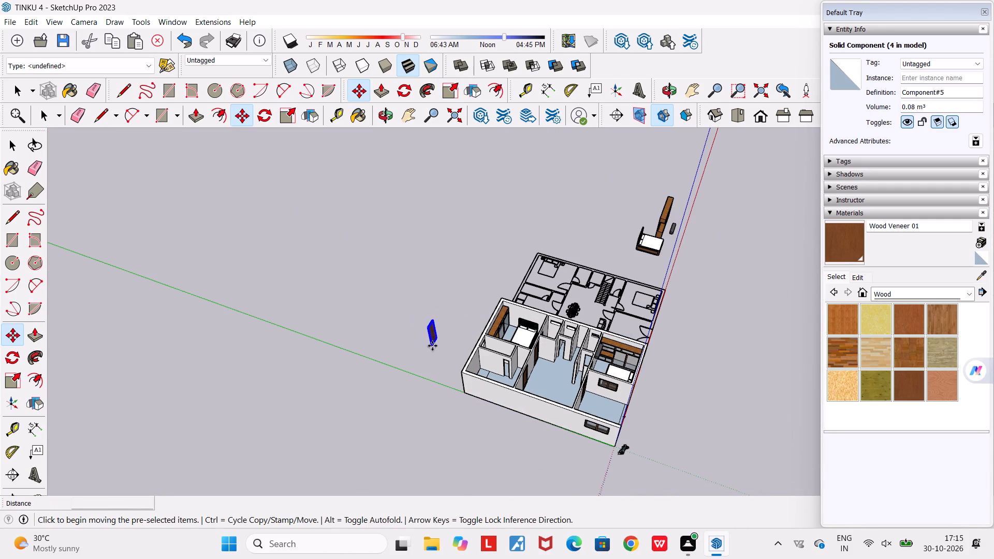
# Rotate the door panel beside the house by -90 degrees about its vertical axis.
pyautogui.scroll(4, 440, 338)
pyautogui.scroll(4, 415, 296)
pyautogui.scroll(7, 435, 333)
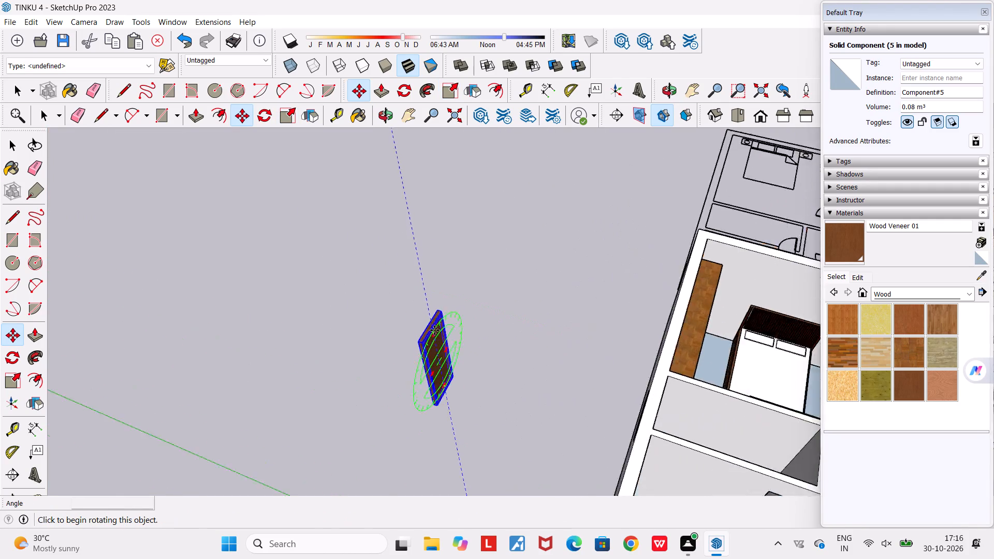
pyautogui.scroll(3, 434, 330)
pyautogui.click(438, 303)
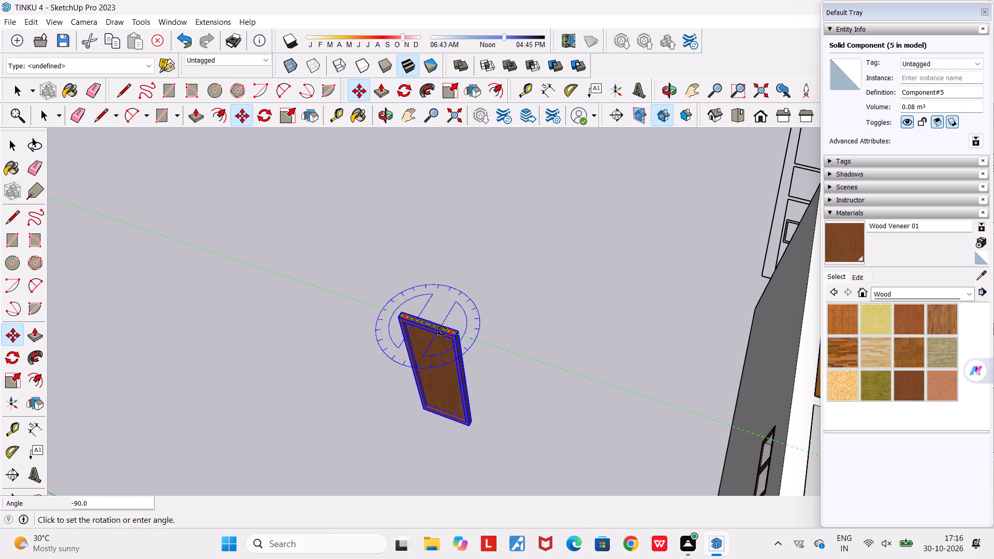
pyautogui.click(444, 330)
# Move the rotated door panel by its lower corner about 10.60 m into the narrow doorway of the recessed hall wall.
pyautogui.scroll(-5, 459, 348)
pyautogui.click(465, 400)
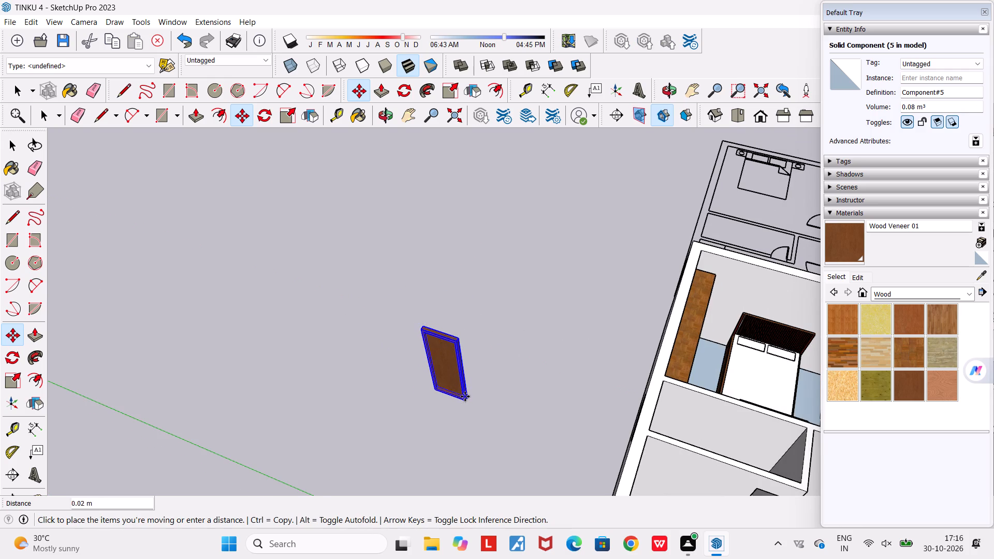
pyautogui.scroll(-12, 465, 396)
pyautogui.scroll(5, 606, 415)
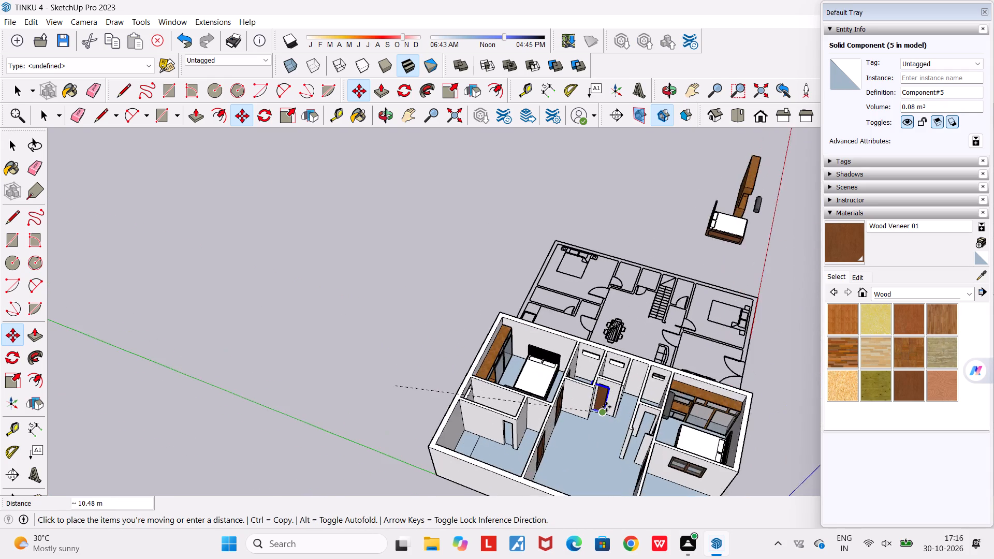
pyautogui.scroll(17, 606, 407)
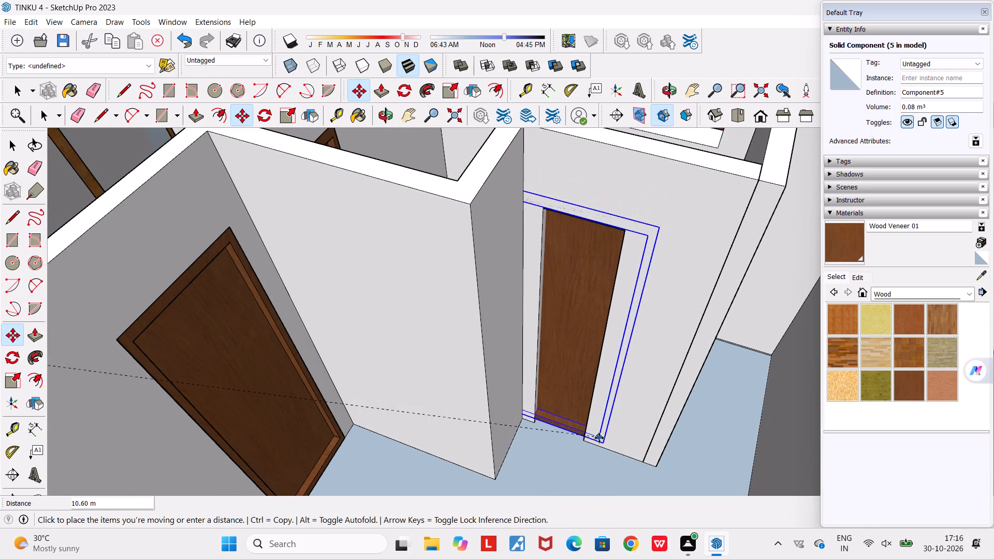
pyautogui.click(598, 442)
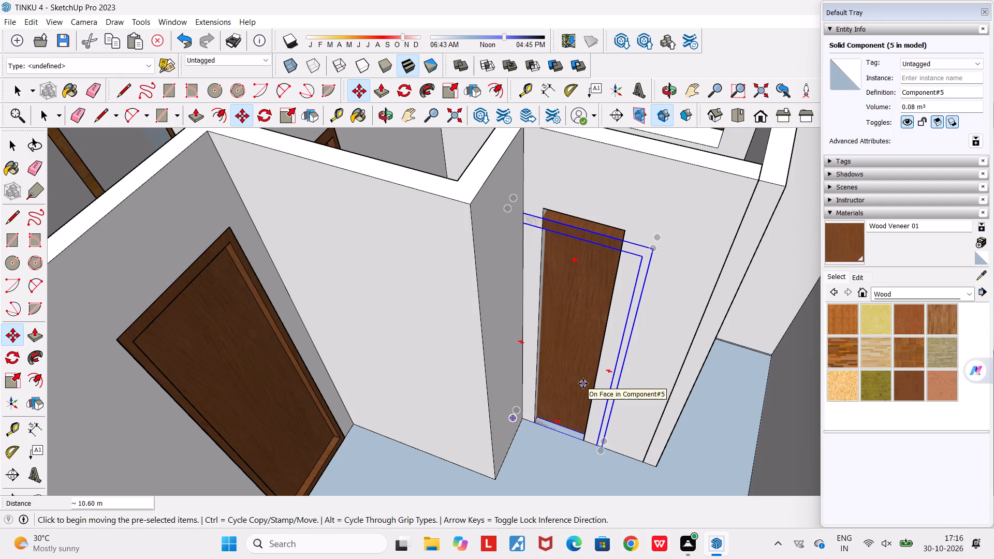
# Scale the moved door panel's width along the red axis to about 0.80, bringing its outer edge to the doorway jamb.
pyautogui.click(9, 378)
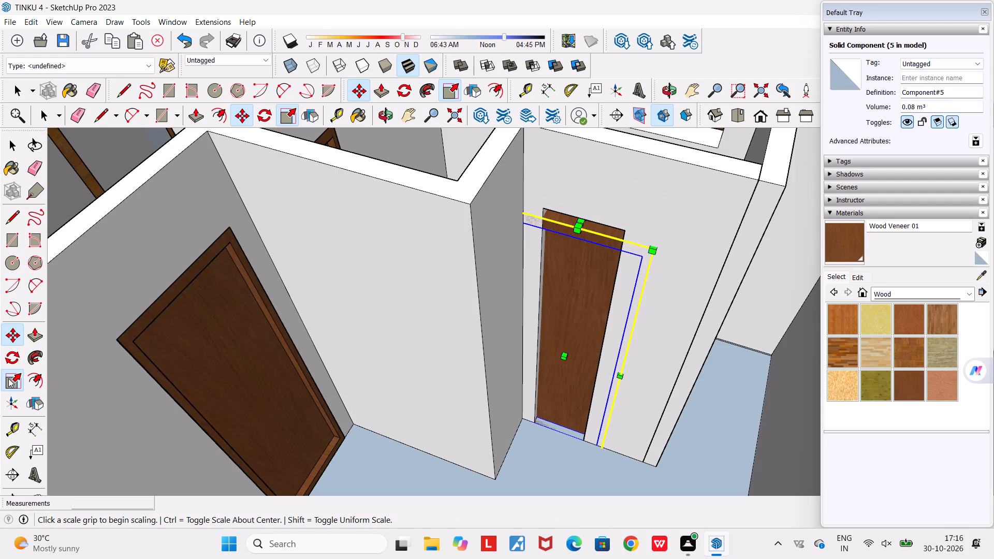
pyautogui.click(626, 371)
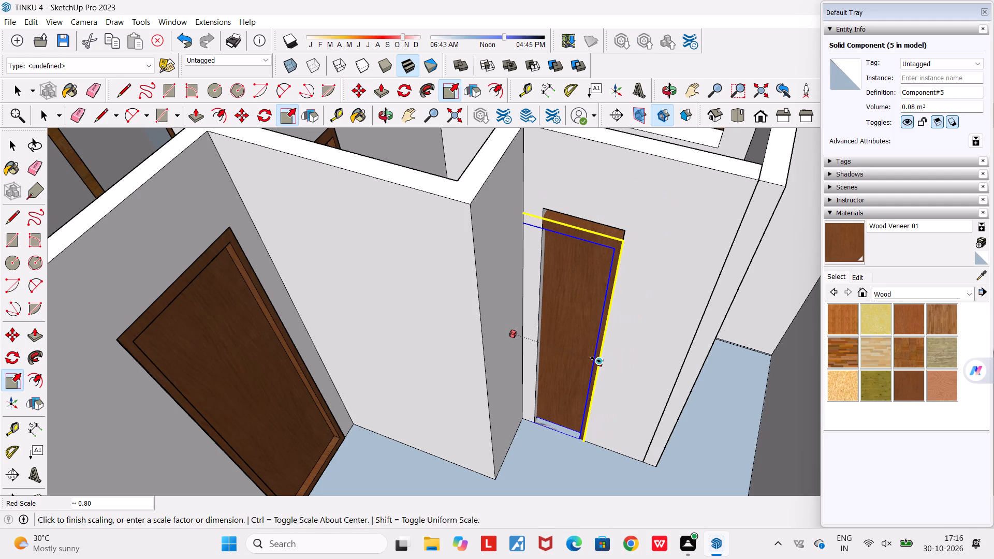
pyautogui.click(602, 360)
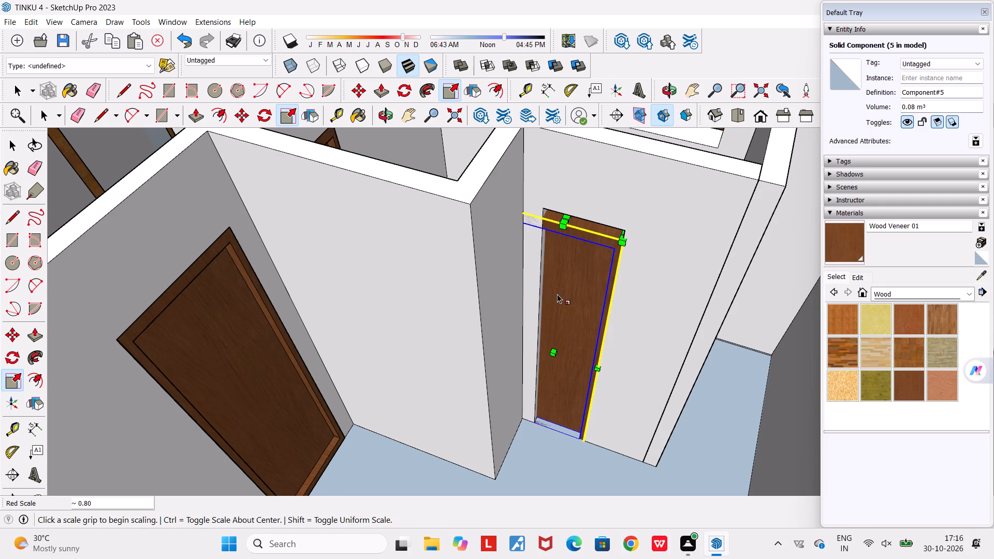
# Scale the narrow hall-doorway panel along the red axis so its other side edge meets the remaining jamb.
pyautogui.moveTo(557, 293); pyautogui.dragTo(741, 370, button='middle')
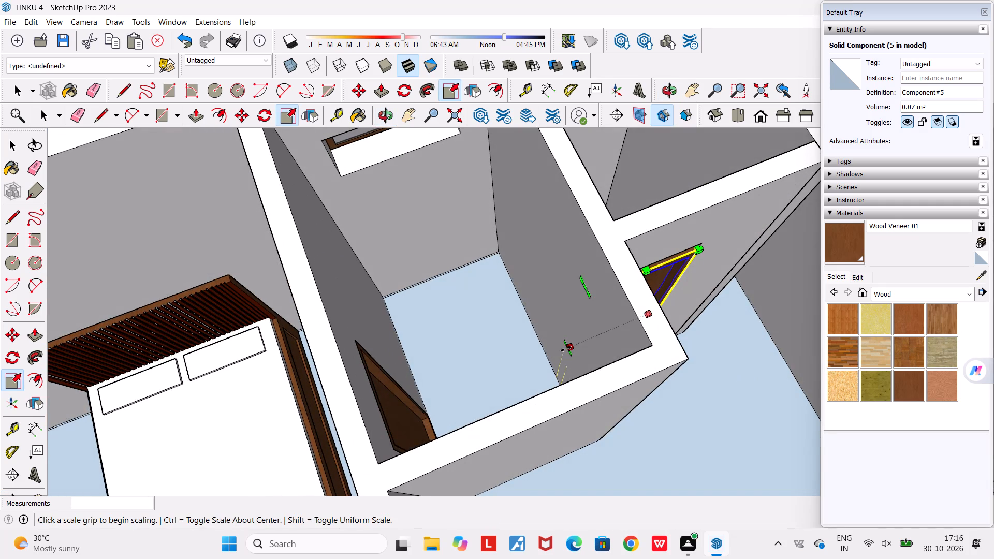
pyautogui.click(566, 349)
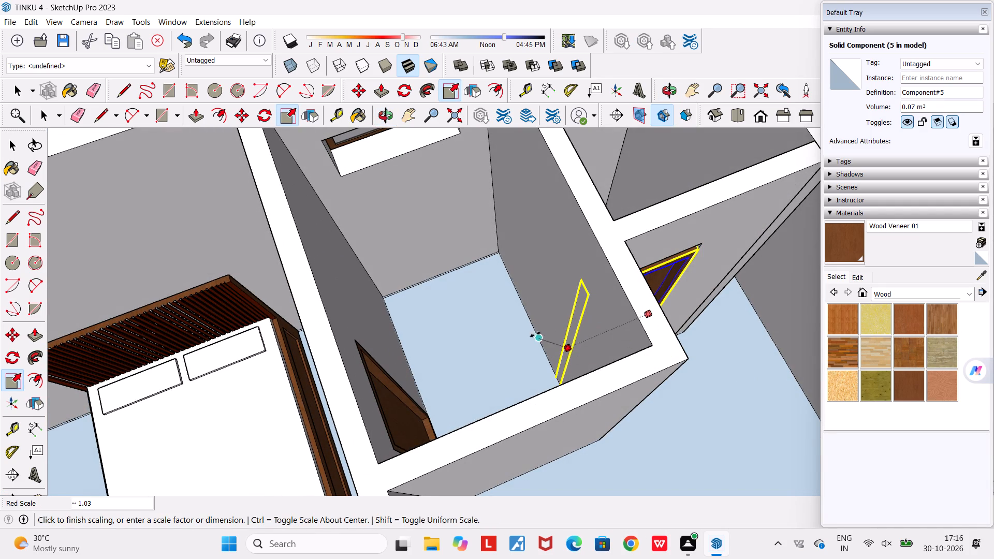
pyautogui.scroll(1, 584, 315)
pyautogui.moveTo(584, 315); pyautogui.dragTo(549, 304, button='middle')
pyautogui.scroll(1, 519, 335)
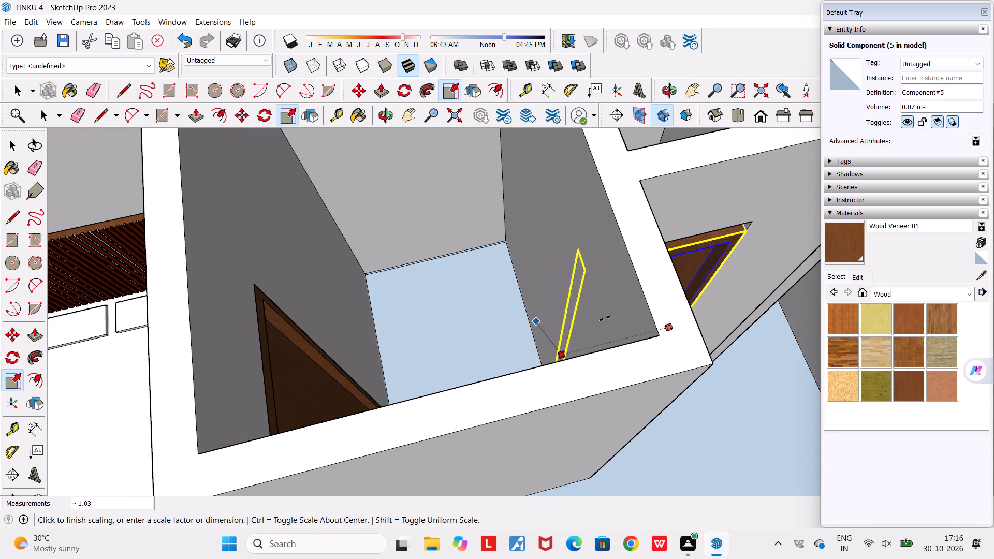
pyautogui.moveTo(678, 315); pyautogui.dragTo(444, 202, button='middle')
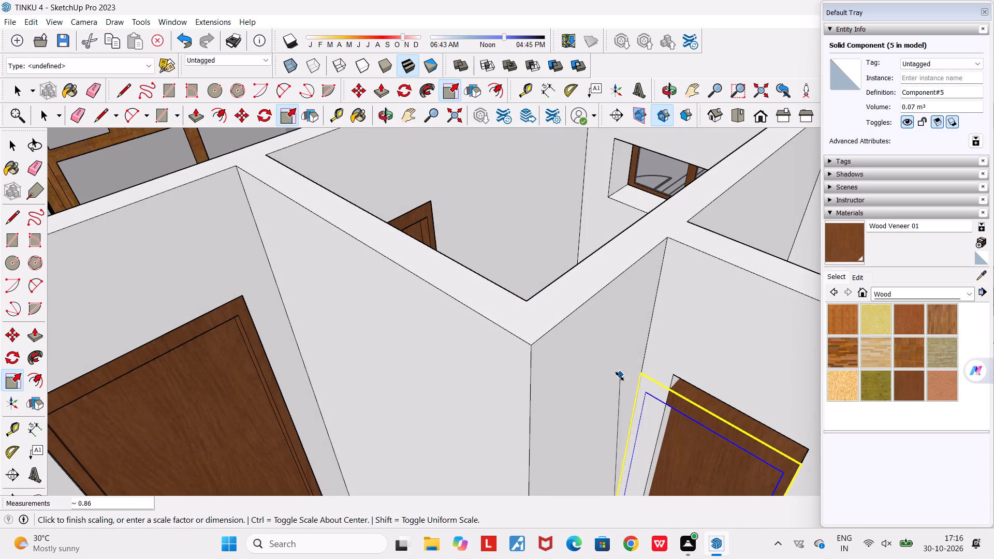
pyautogui.click(676, 377)
# Scale the narrow hall-doorway panel along the blue axis at its bottom edge to fit the floor line.
pyautogui.scroll(-5, 676, 377)
pyautogui.moveTo(676, 382); pyautogui.dragTo(718, 333, button='middle')
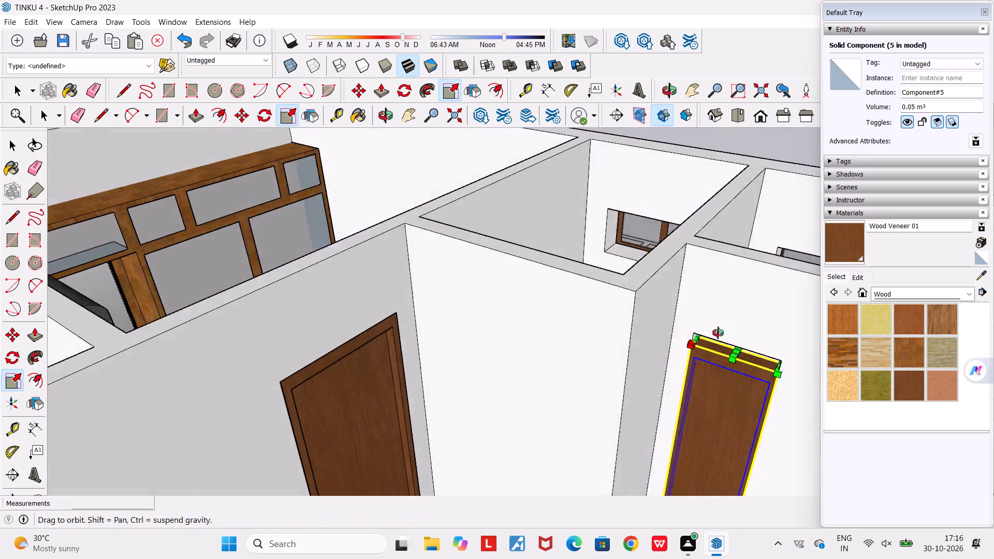
pyautogui.moveTo(718, 333); pyautogui.dragTo(737, 315, button='middle')
pyautogui.scroll(-9, 737, 315)
pyautogui.scroll(5, 715, 485)
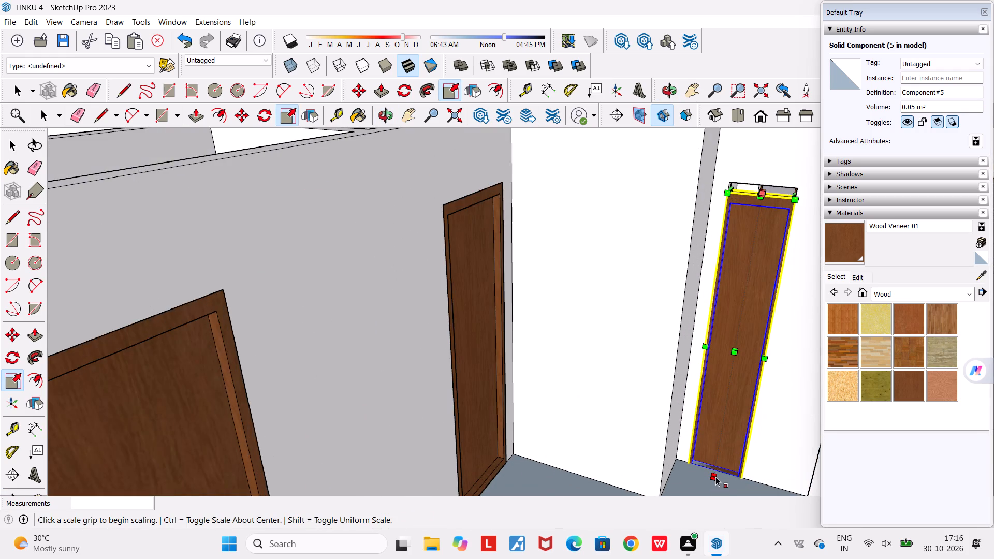
pyautogui.scroll(5, 715, 477)
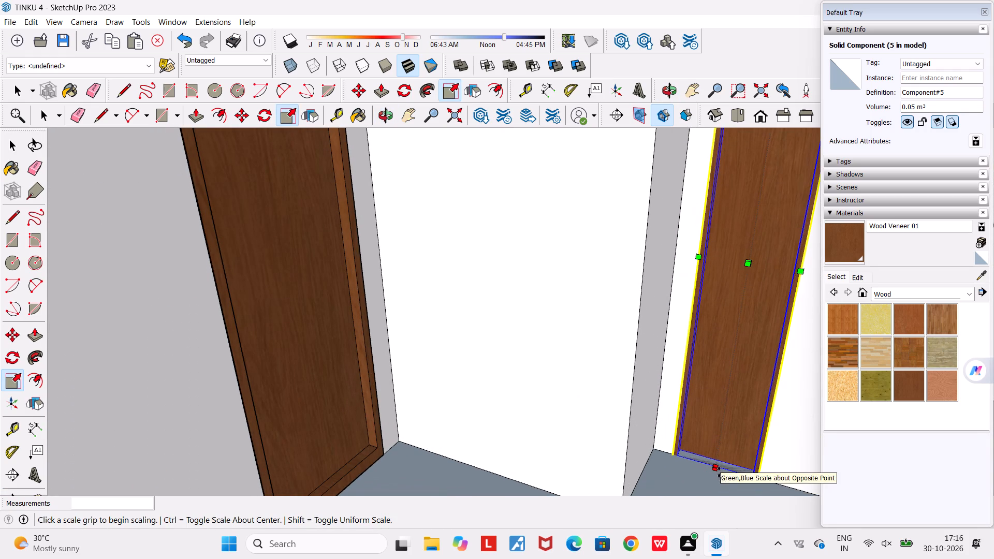
pyautogui.click(719, 472)
pyautogui.click(719, 461)
# Scale the narrow hall-doorway panel's top edge along the blue axis to about 1.03, up to the doorway head.
pyautogui.scroll(-6, 720, 429)
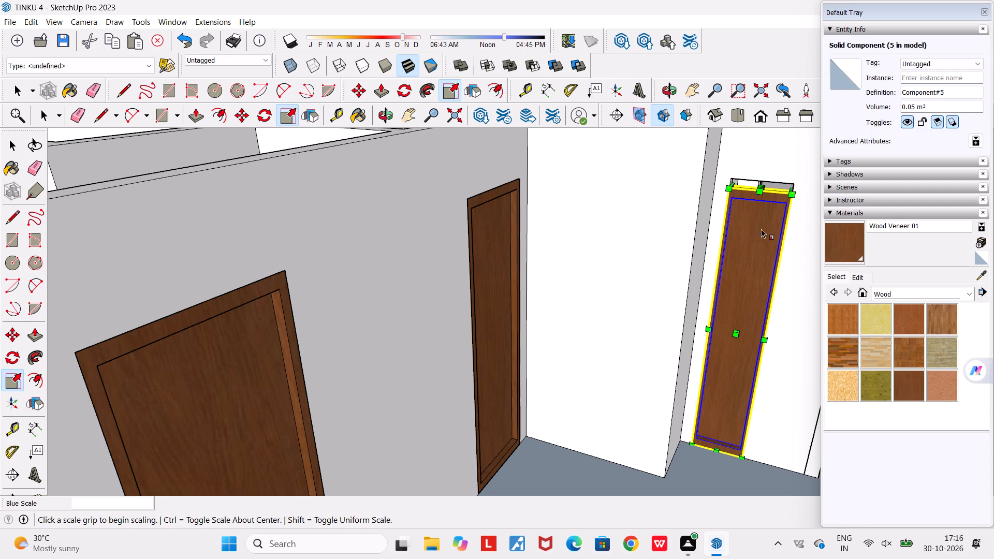
pyautogui.moveTo(747, 232); pyautogui.dragTo(721, 334, button='middle')
pyautogui.scroll(5, 763, 273)
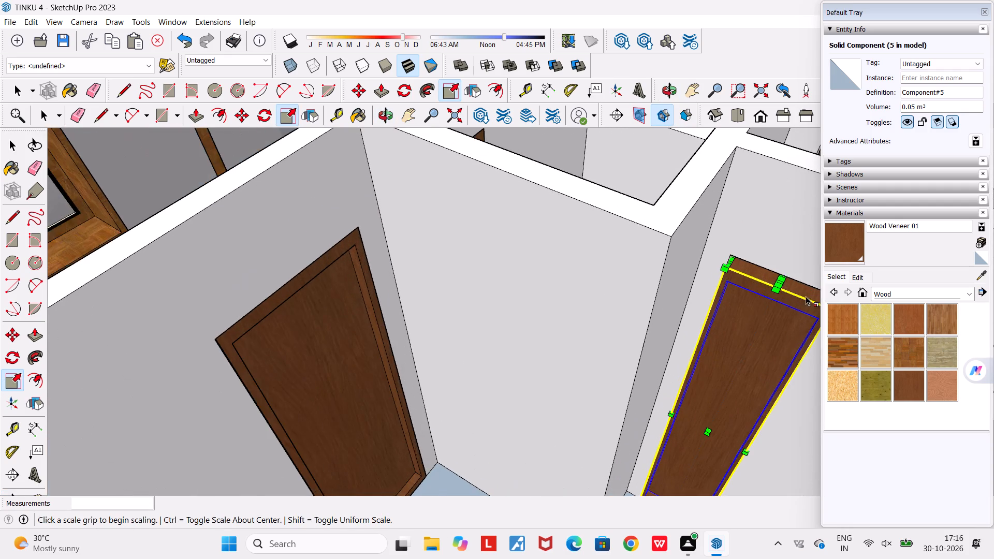
pyautogui.scroll(10, 783, 267)
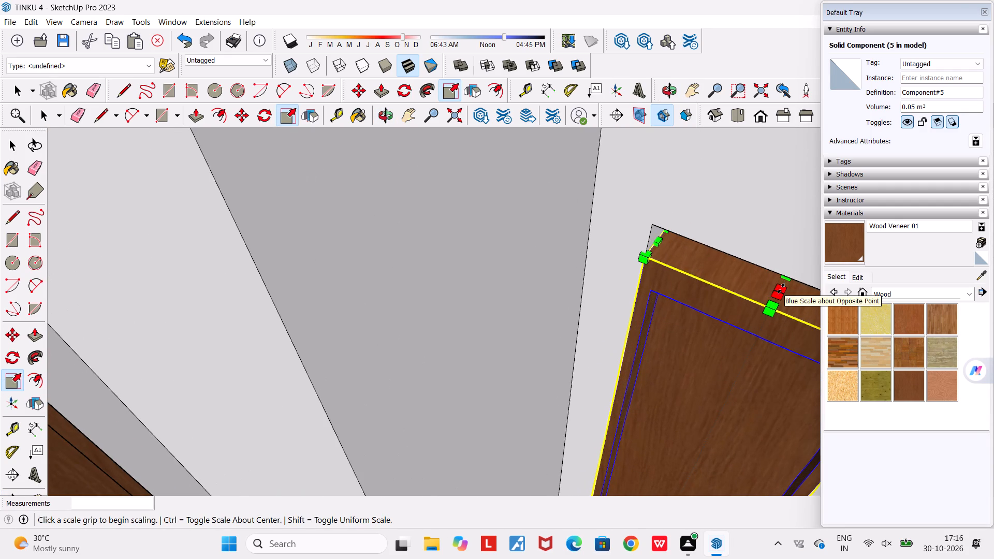
pyautogui.click(781, 289)
pyautogui.click(780, 273)
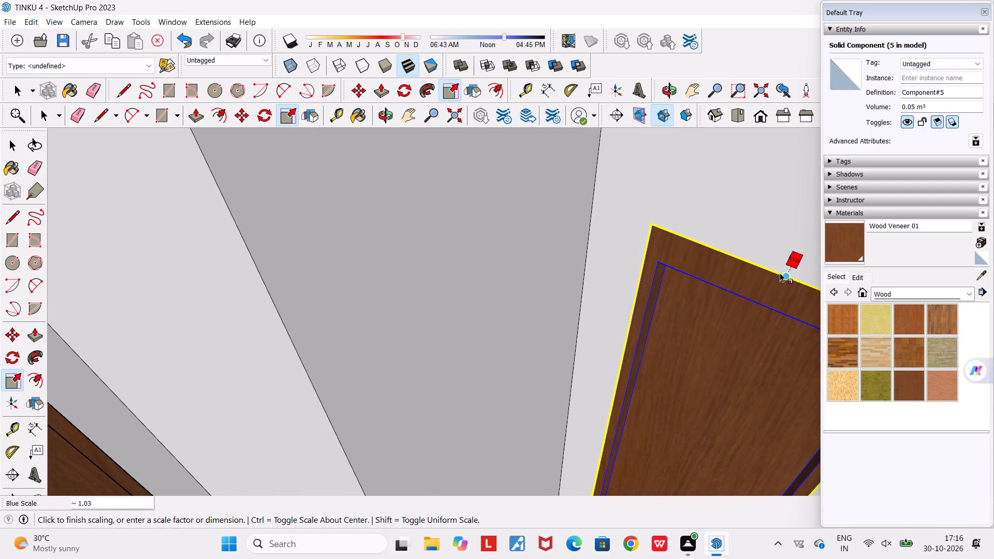
# Examine the open doorways on the opposite side of the hall to locate the next opening for a door panel.
pyautogui.scroll(-20, 778, 275)
pyautogui.scroll(-5, 778, 275)
pyautogui.scroll(-5, 767, 319)
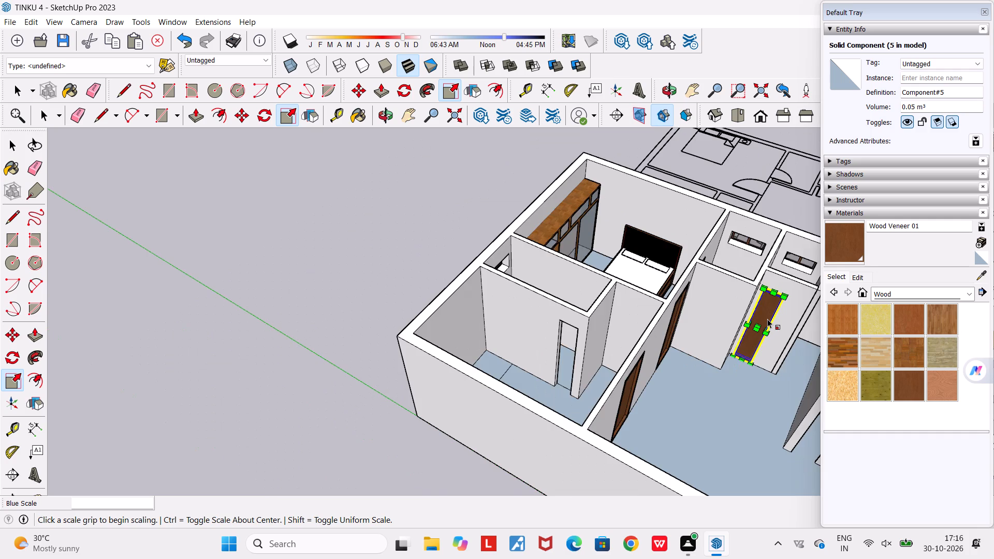
pyautogui.scroll(-3, 767, 319)
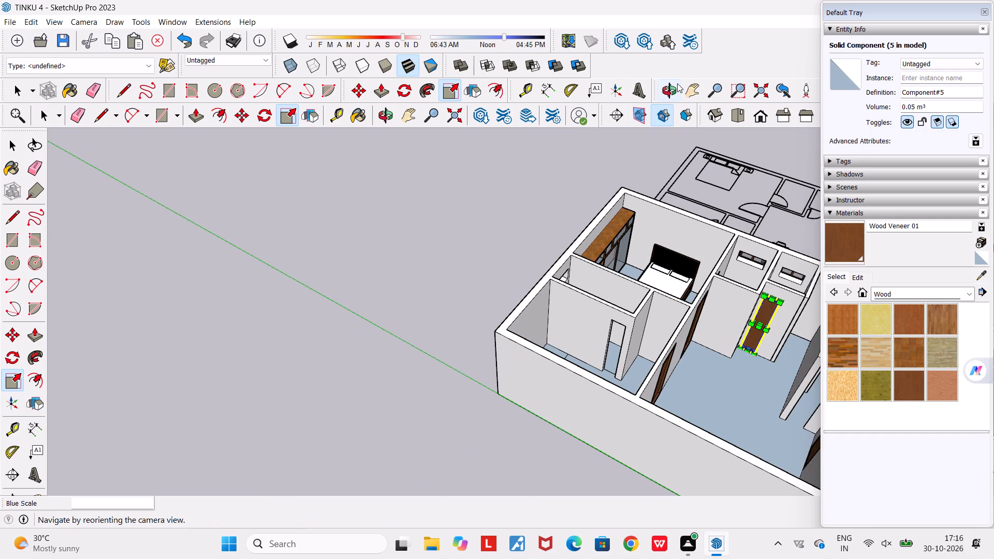
pyautogui.click(685, 85)
pyautogui.moveTo(583, 150); pyautogui.dragTo(285, 133)
pyautogui.moveTo(522, 321); pyautogui.dragTo(670, 310, button='middle')
pyautogui.scroll(6, 591, 321)
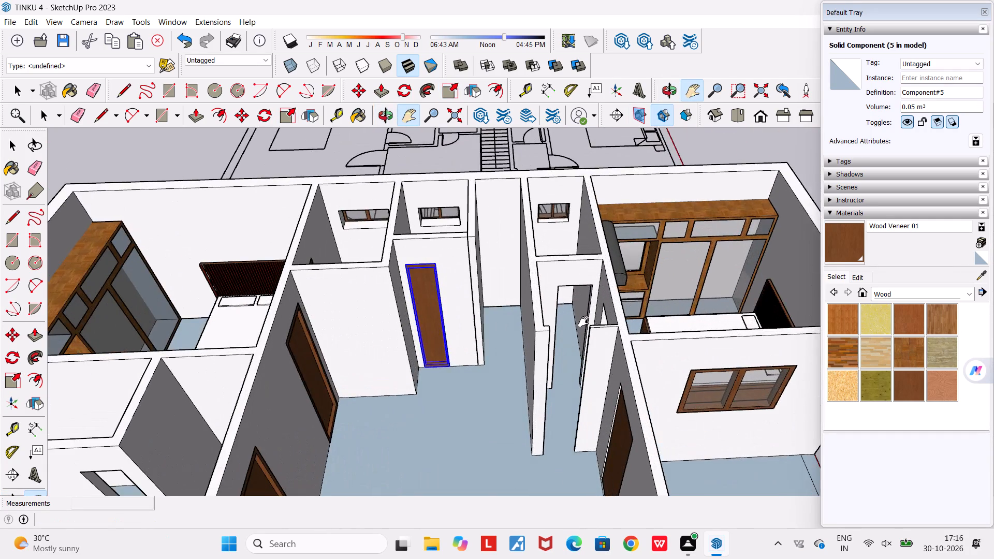
pyautogui.scroll(4, 566, 322)
pyautogui.moveTo(567, 323); pyautogui.dragTo(506, 323, button='middle')
pyautogui.moveTo(527, 347); pyautogui.dragTo(527, 414, button='middle')
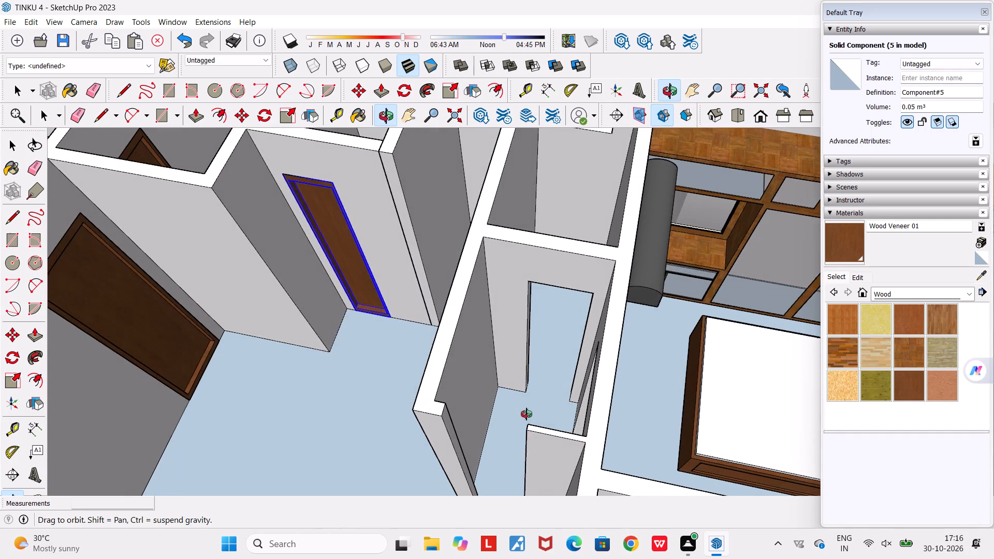
pyautogui.moveTo(527, 414); pyautogui.dragTo(528, 415, button='middle')
pyautogui.scroll(1, 560, 376)
pyautogui.keyDown('ctrl'); pyautogui.scroll(1, 560, 376); pyautogui.keyUp('ctrl')
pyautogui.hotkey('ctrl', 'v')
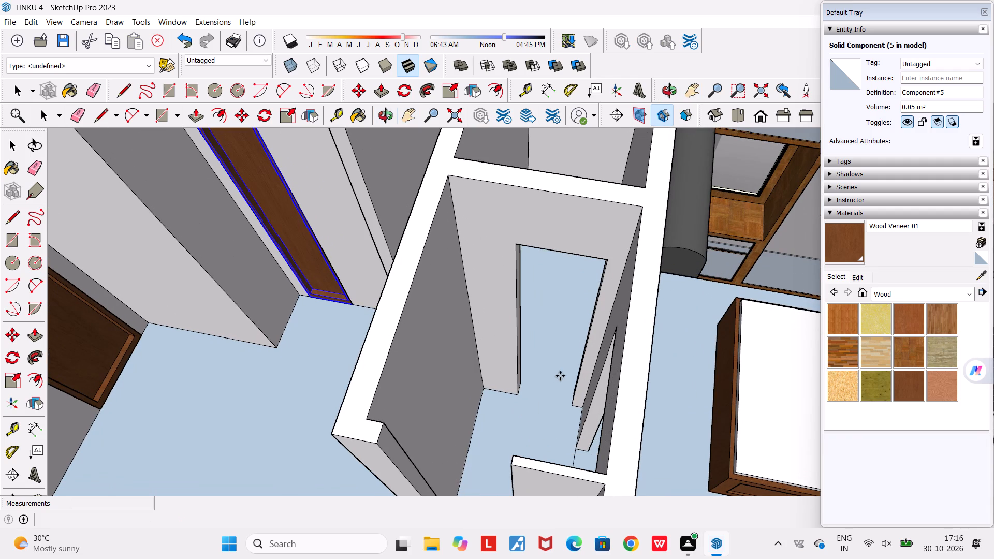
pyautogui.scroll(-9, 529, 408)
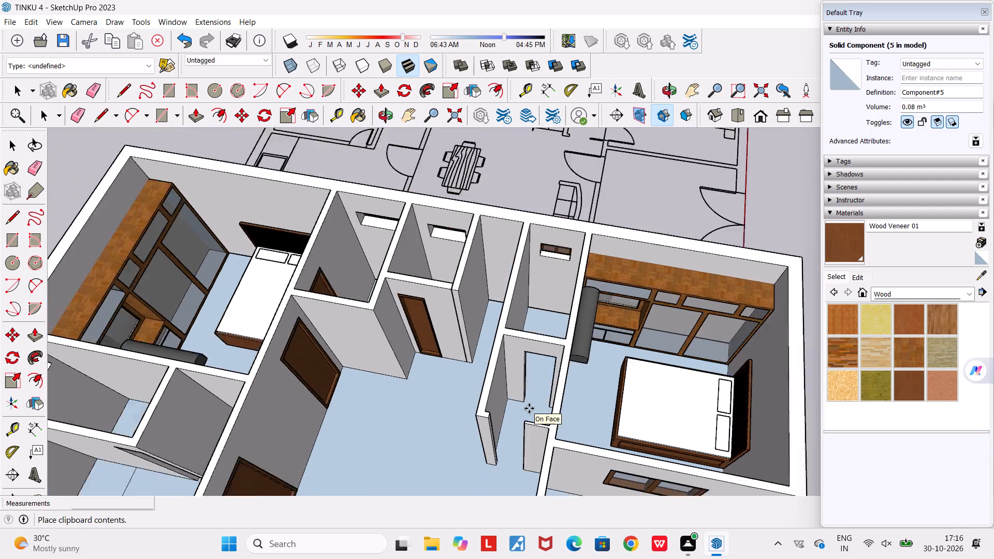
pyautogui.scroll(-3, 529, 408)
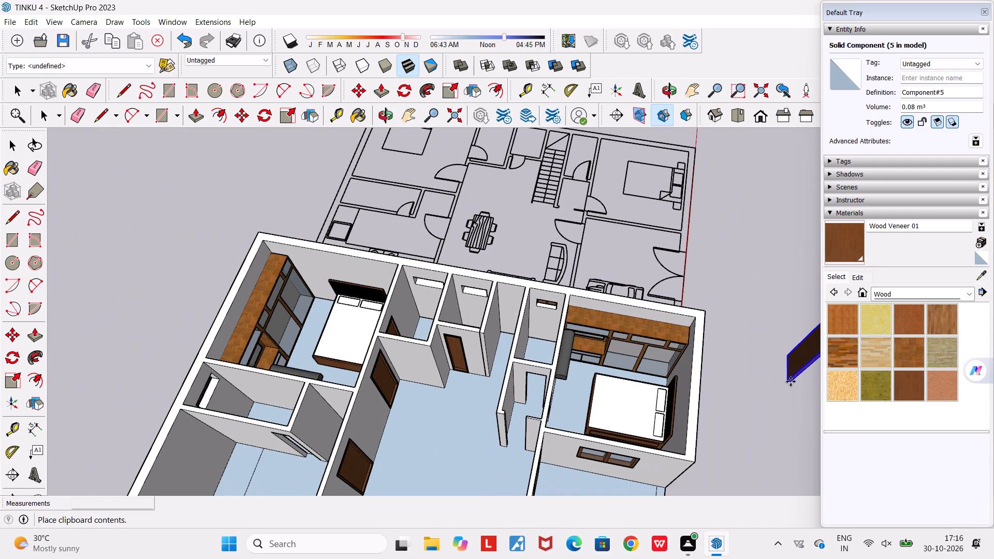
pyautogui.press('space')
# Paste another door panel copy on the open ground beside the house model.
pyautogui.moveTo(487, 426); pyautogui.dragTo(678, 424, button='middle')
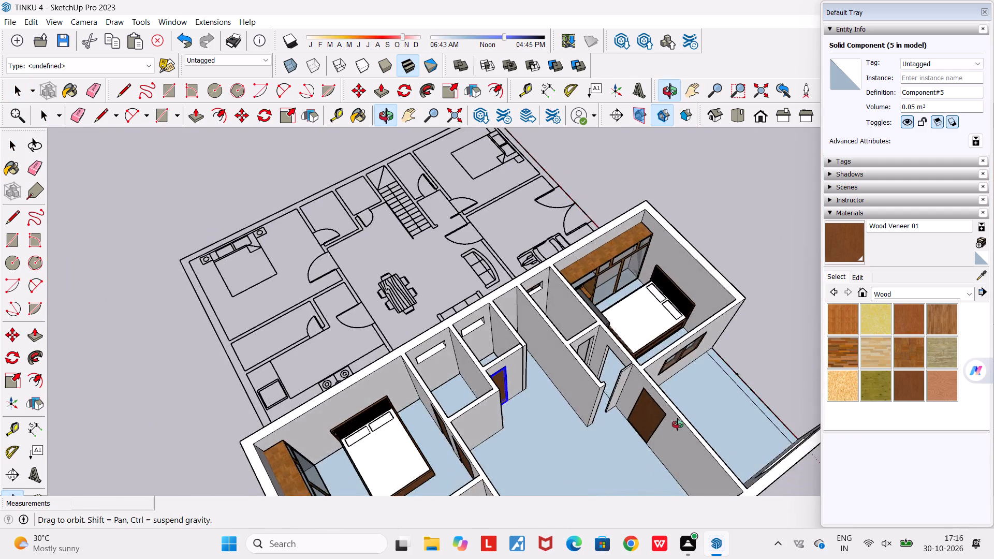
pyautogui.moveTo(678, 424); pyautogui.dragTo(493, 393, button='middle')
pyautogui.hotkey('ctrl', 'v')
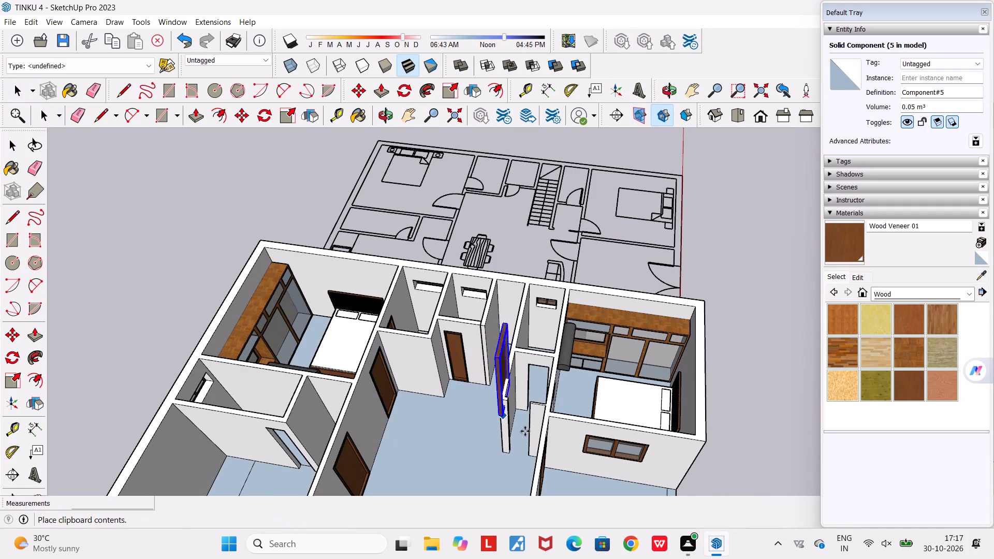
pyautogui.moveTo(557, 442); pyautogui.dragTo(742, 453, button='middle')
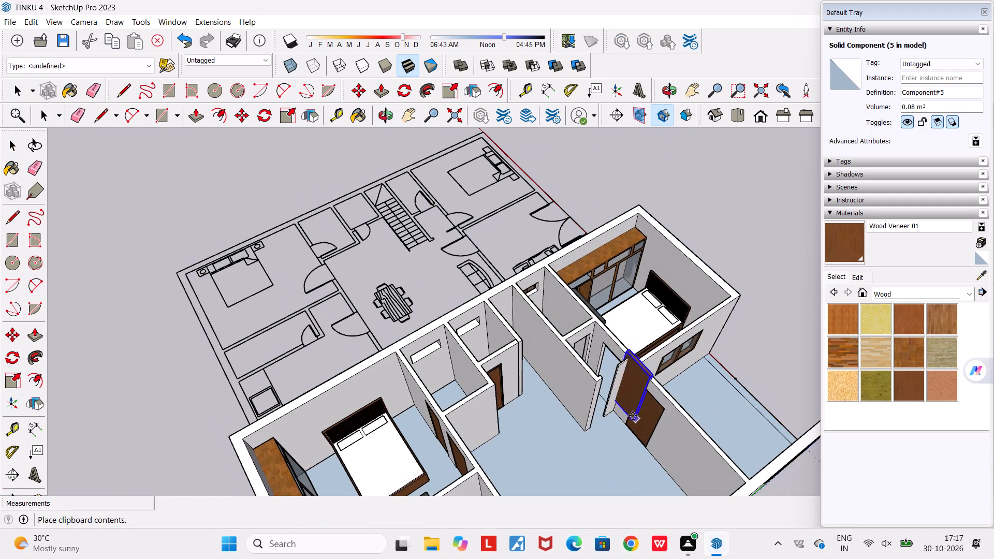
pyautogui.scroll(7, 625, 411)
pyautogui.moveTo(606, 409); pyautogui.dragTo(573, 422, button='middle')
pyautogui.scroll(-12, 573, 422)
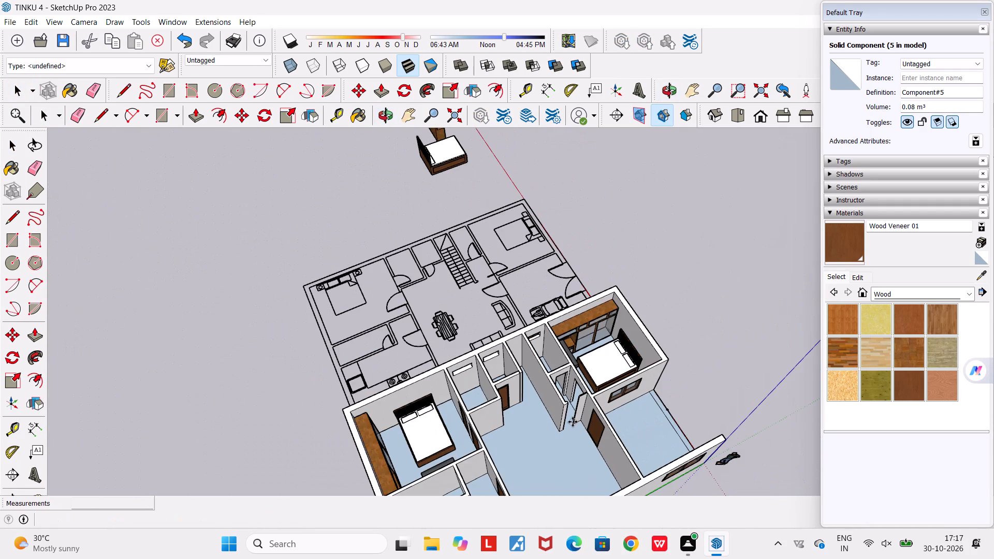
pyautogui.click(756, 359)
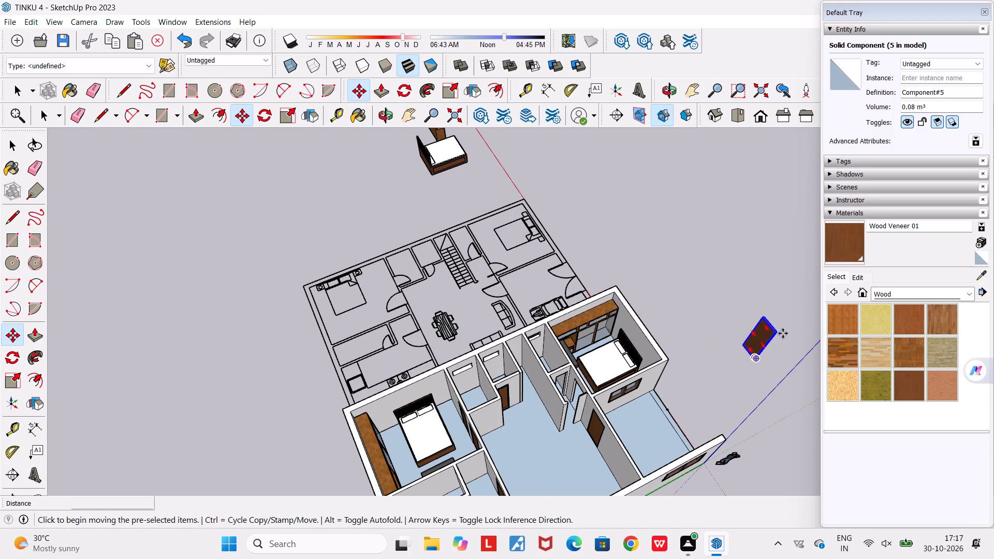
# Rotate the pasted door panel beside the house about its vertical axis.
pyautogui.scroll(11, 783, 333)
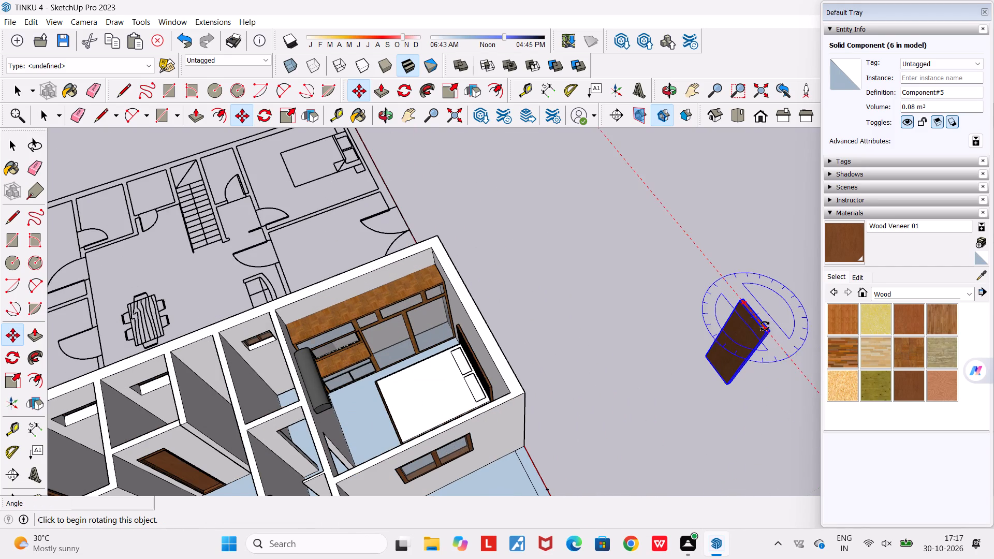
pyautogui.scroll(9, 765, 326)
pyautogui.click(763, 326)
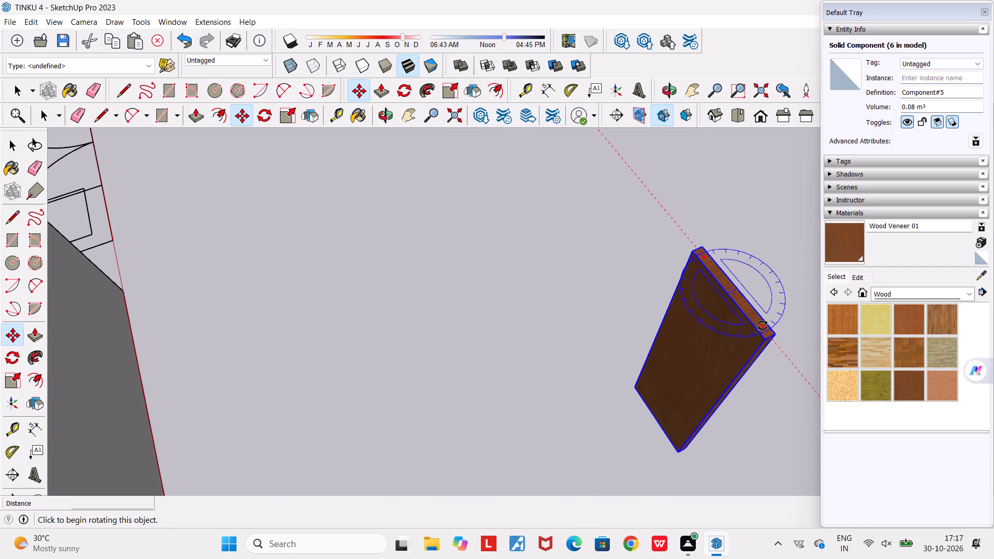
pyautogui.click(694, 242)
# Move the rotated door panel by its lower corner about 8.55 m into the doorway of the bedroom across the hall.
pyautogui.scroll(-6, 694, 396)
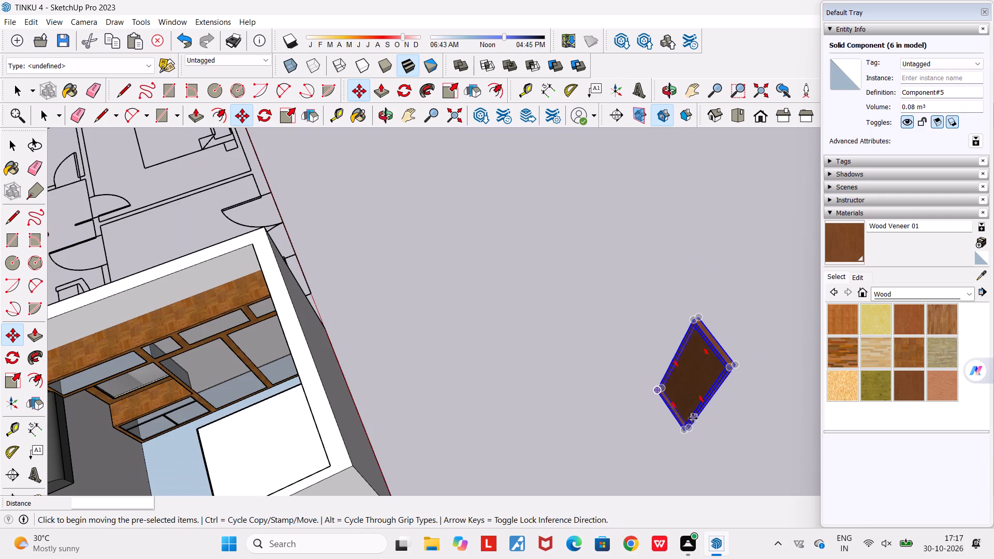
pyautogui.click(688, 434)
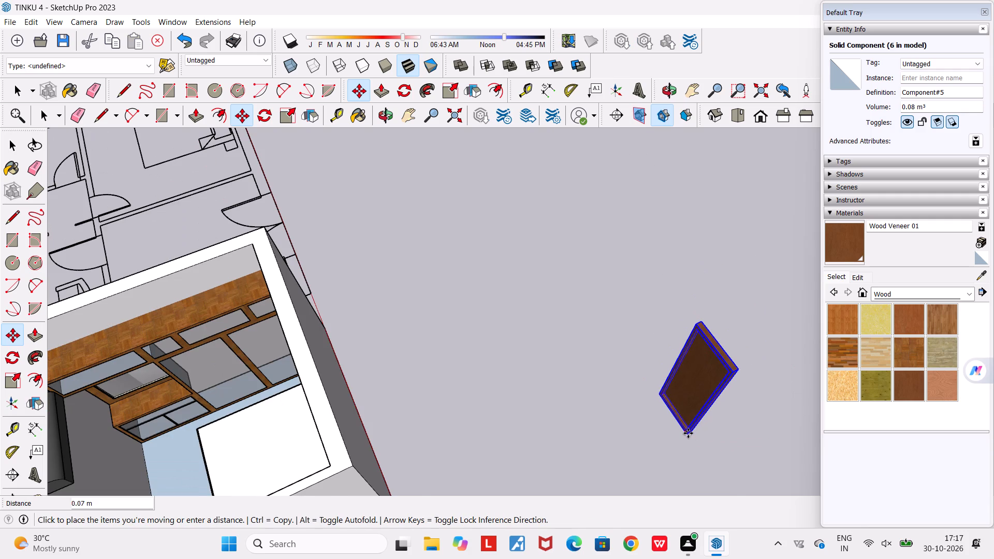
pyautogui.scroll(-12, 688, 433)
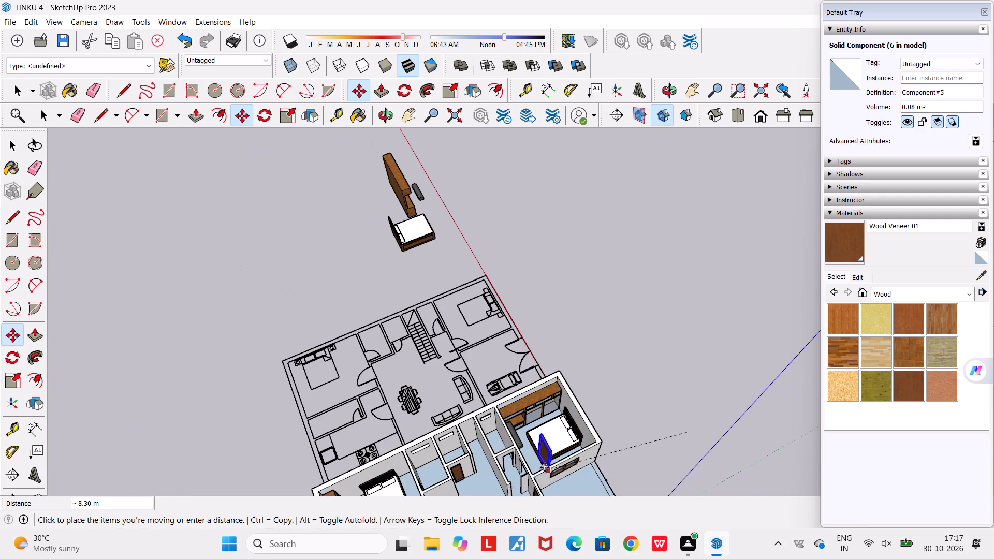
pyautogui.scroll(12, 521, 481)
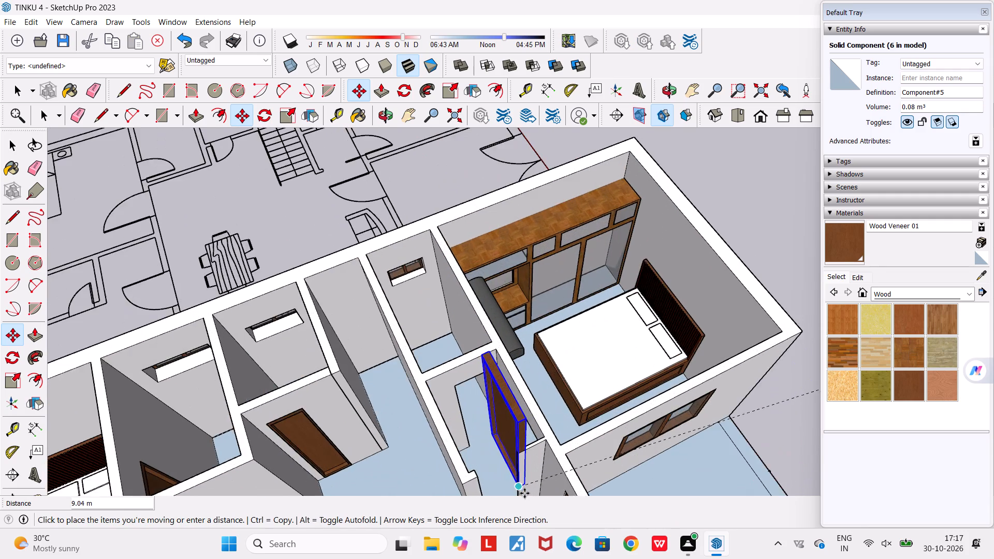
pyautogui.moveTo(524, 493); pyautogui.dragTo(646, 490, button='middle')
pyautogui.scroll(11, 605, 483)
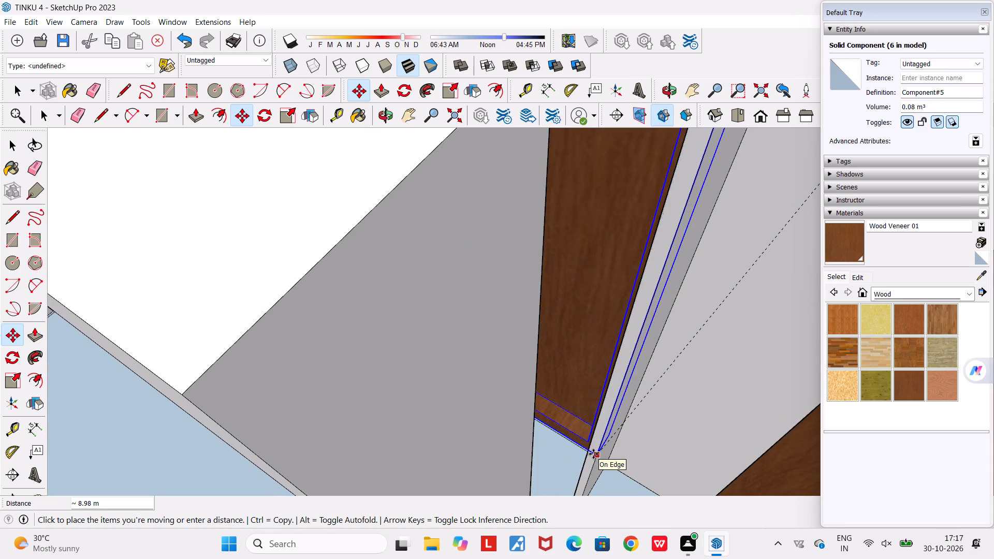
pyautogui.click(607, 464)
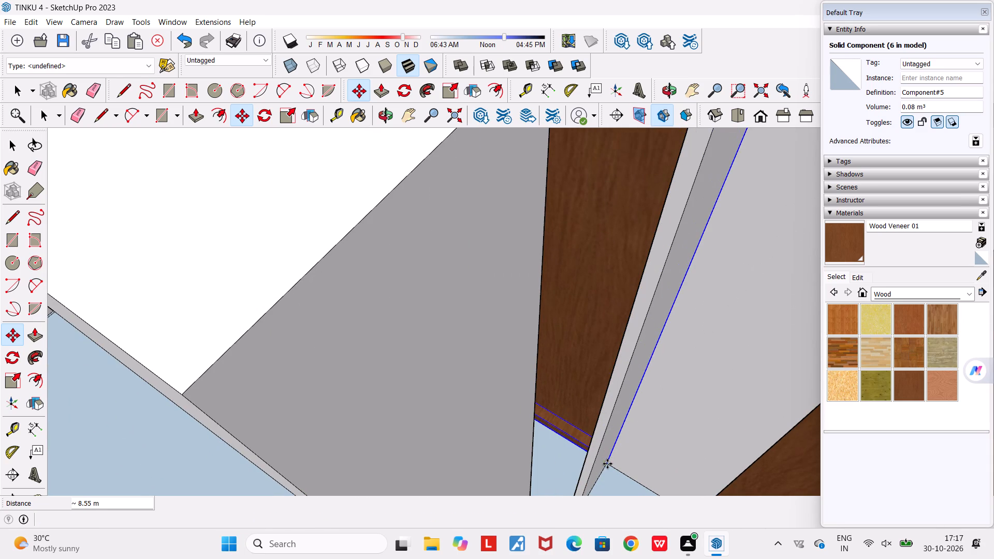
# Move the bedroom door panel by its lower corner onto the base corner of the doorway jamb nearest the wardrobe.
pyautogui.scroll(-6, 607, 464)
pyautogui.moveTo(607, 464); pyautogui.dragTo(26, 476, button='middle')
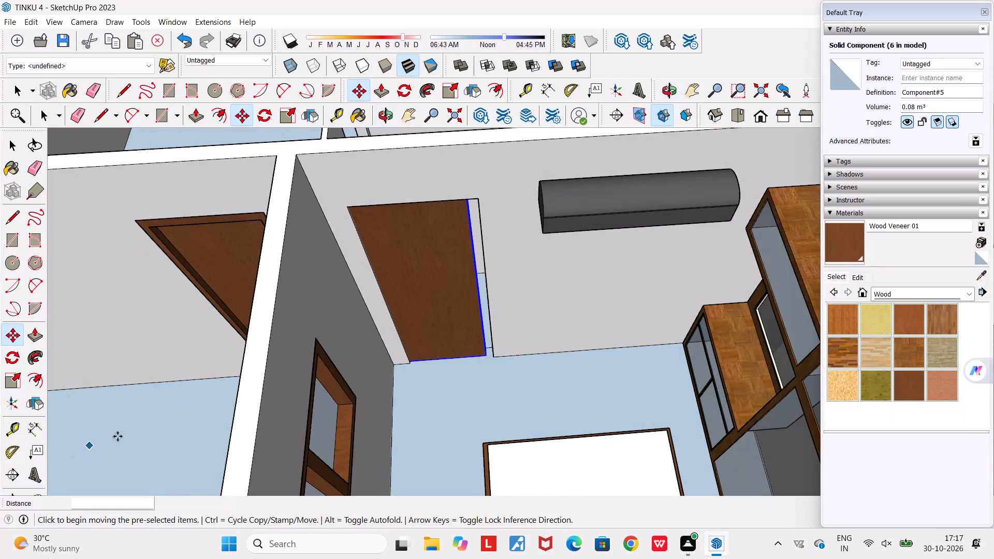
pyautogui.scroll(5, 501, 364)
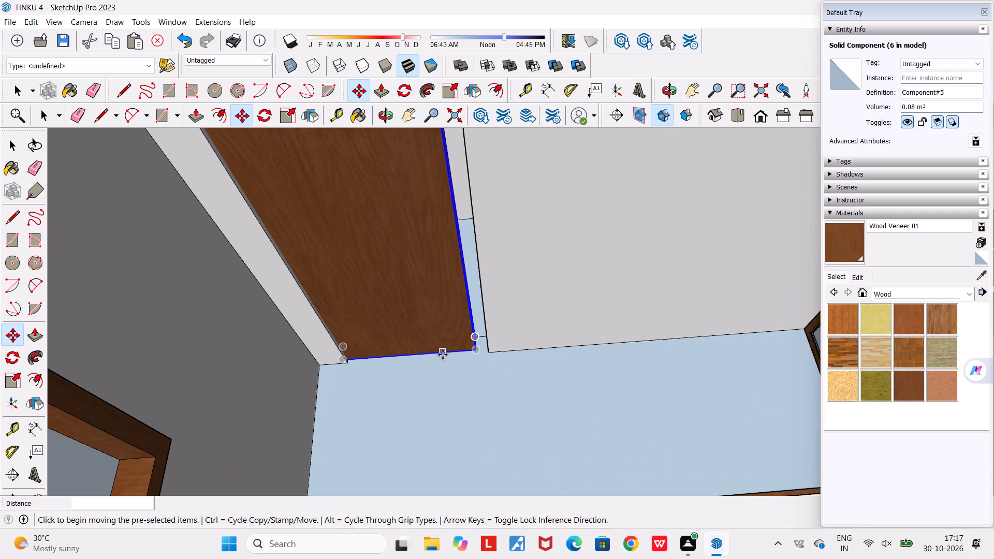
pyautogui.click(476, 349)
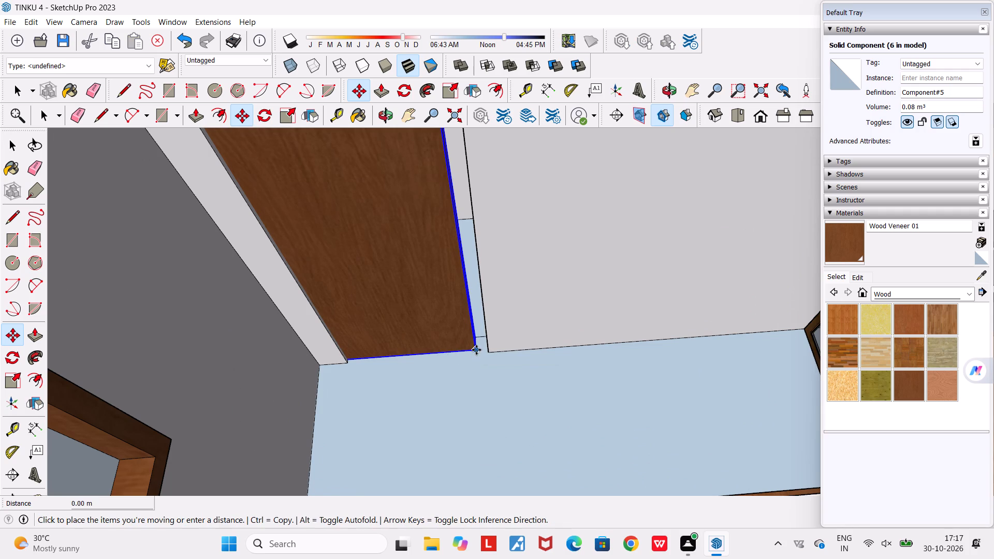
pyautogui.click(489, 354)
pyautogui.moveTo(418, 364); pyautogui.dragTo(446, 360, button='middle')
pyautogui.scroll(-5, 446, 360)
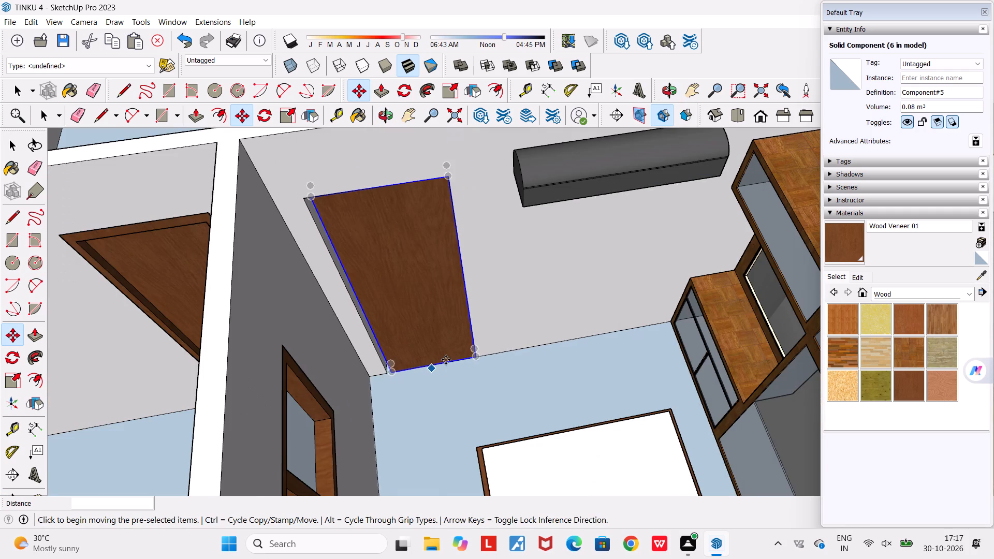
# Scale the bedroom door panel's width by about 1.05 so its edge meets the opposite doorway jamb.
pyautogui.scroll(4, 348, 295)
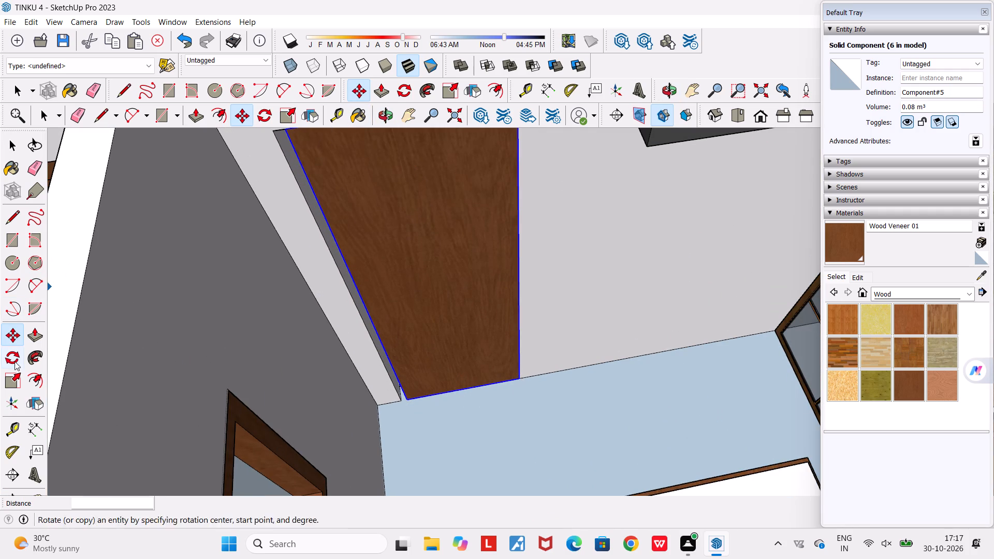
pyautogui.click(14, 375)
pyautogui.moveTo(319, 272); pyautogui.dragTo(379, 253, button='middle')
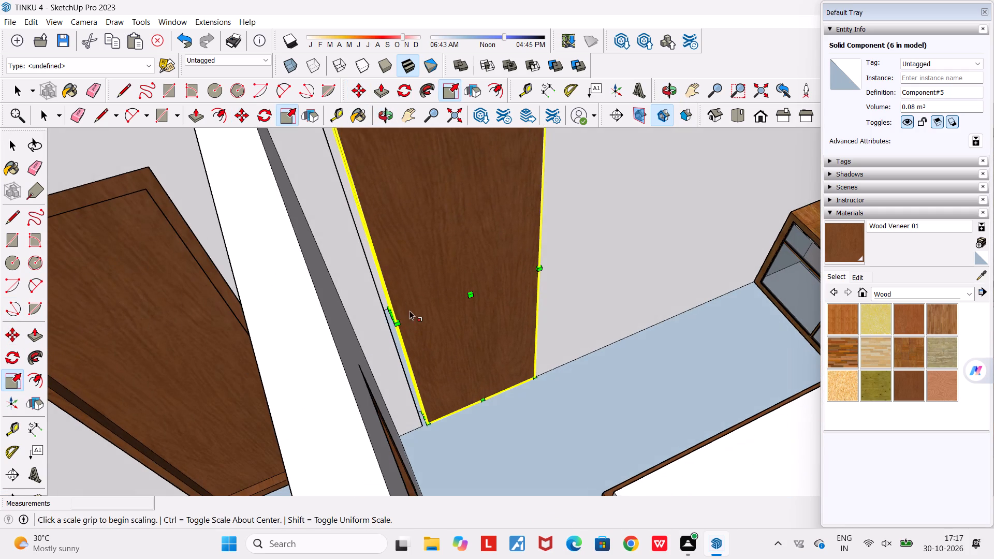
pyautogui.scroll(6, 386, 315)
pyautogui.click(399, 318)
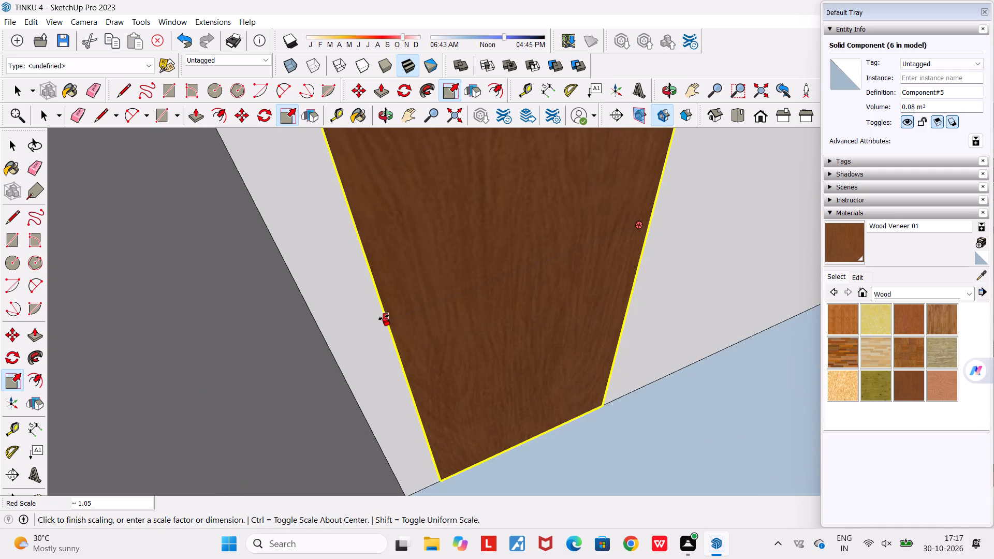
pyautogui.click(384, 317)
# Examine the resized bedroom door panel's fit in its opening from the hall side and from above.
pyautogui.scroll(-14, 384, 317)
pyautogui.moveTo(391, 266); pyautogui.dragTo(650, 344, button='middle')
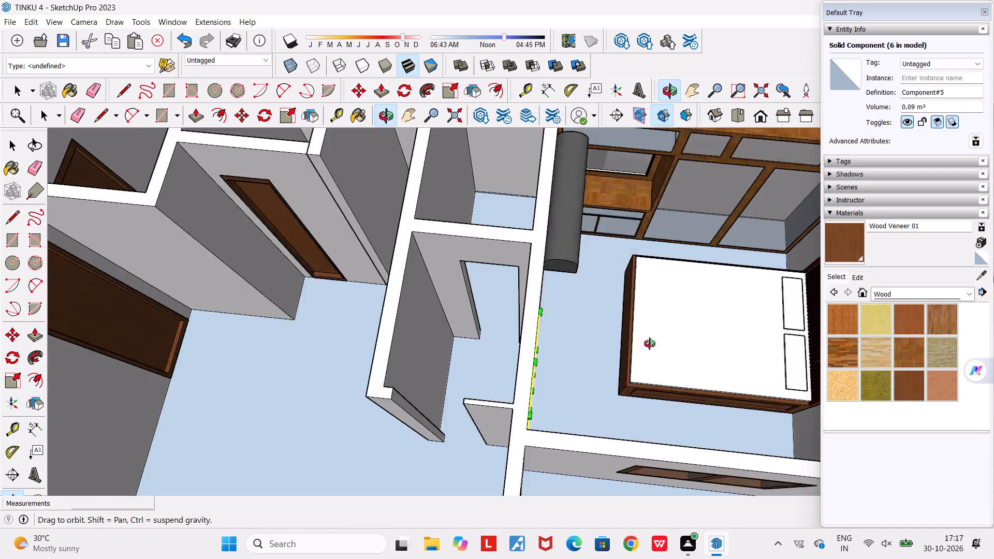
pyautogui.moveTo(650, 344); pyautogui.dragTo(880, 264, button='middle')
pyautogui.scroll(5, 637, 226)
pyautogui.moveTo(647, 216); pyautogui.dragTo(611, 212, button='middle')
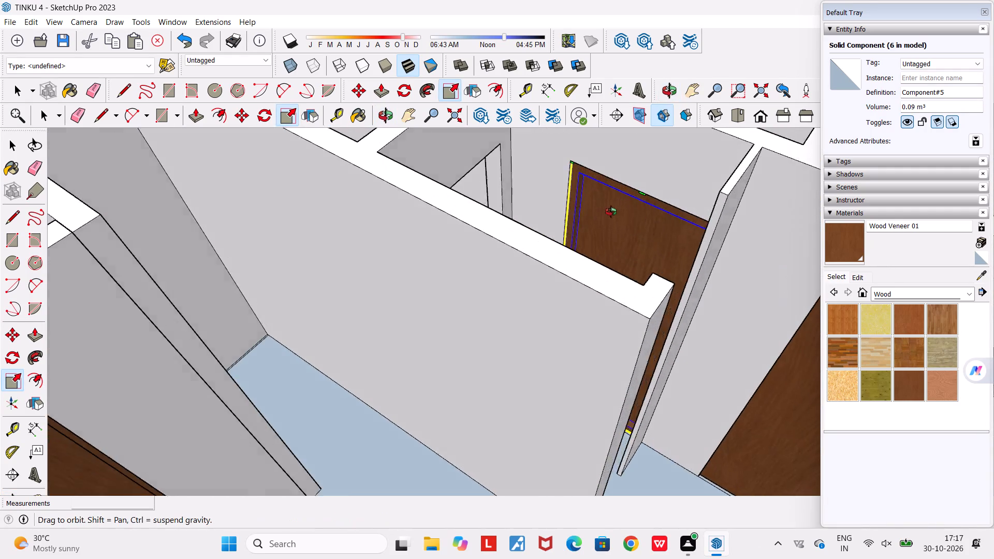
pyautogui.moveTo(611, 212); pyautogui.dragTo(528, 205, button='middle')
pyautogui.scroll(-6, 528, 205)
pyautogui.scroll(1, 534, 201)
pyautogui.moveTo(534, 201); pyautogui.dragTo(590, 153, button='middle')
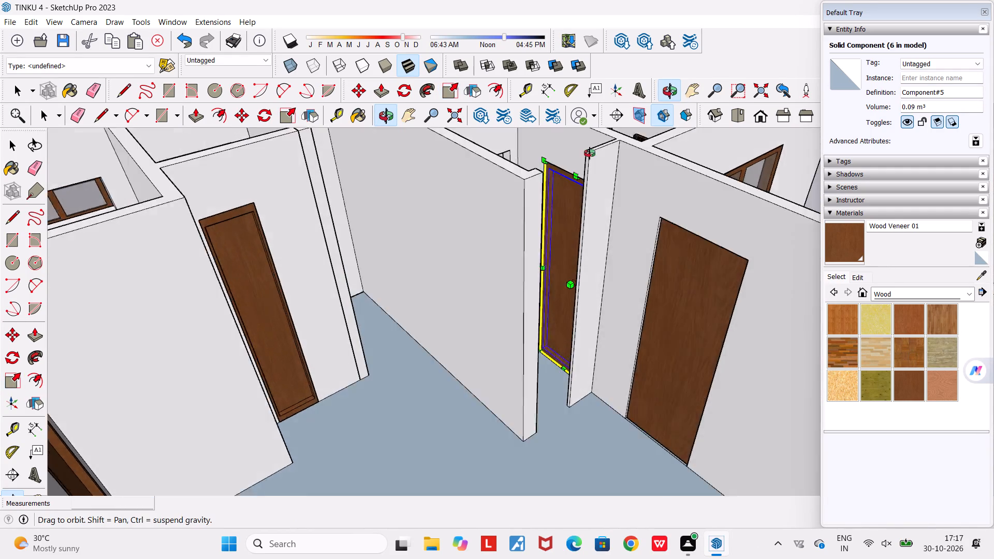
pyautogui.moveTo(590, 153); pyautogui.dragTo(639, 135, button='middle')
pyautogui.scroll(17, 593, 164)
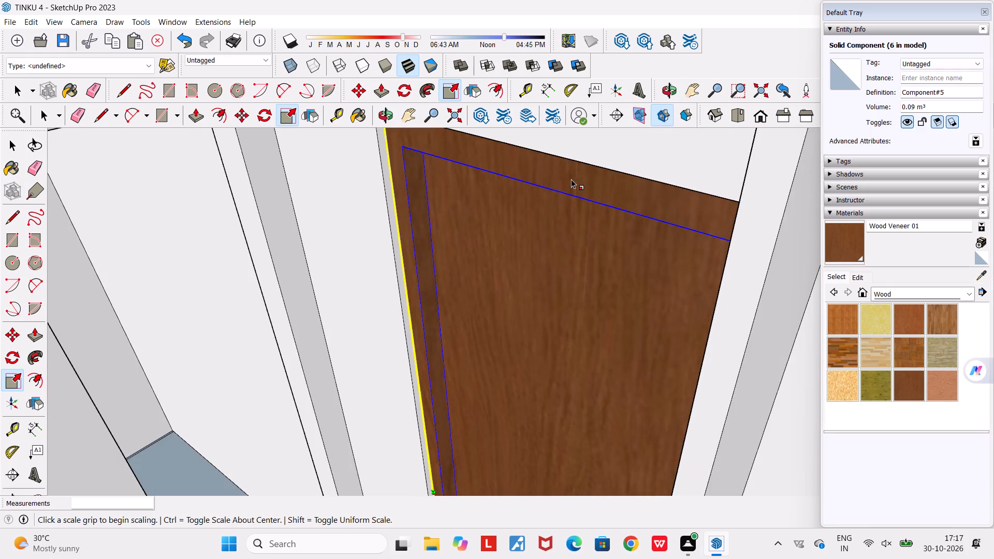
pyautogui.moveTo(577, 173); pyautogui.dragTo(561, 192, button='middle')
pyautogui.scroll(-14, 561, 192)
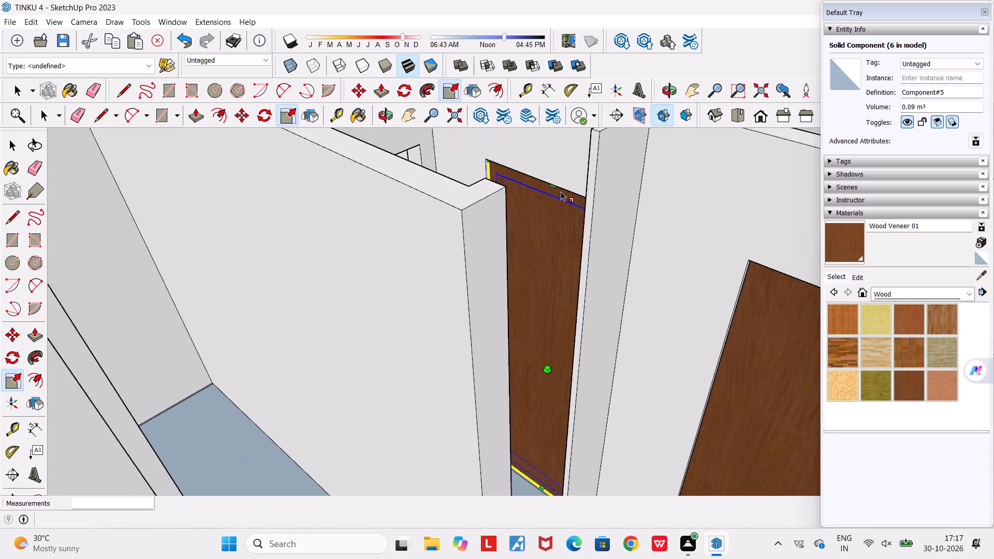
pyautogui.scroll(-3, 561, 192)
pyautogui.scroll(-10, 512, 237)
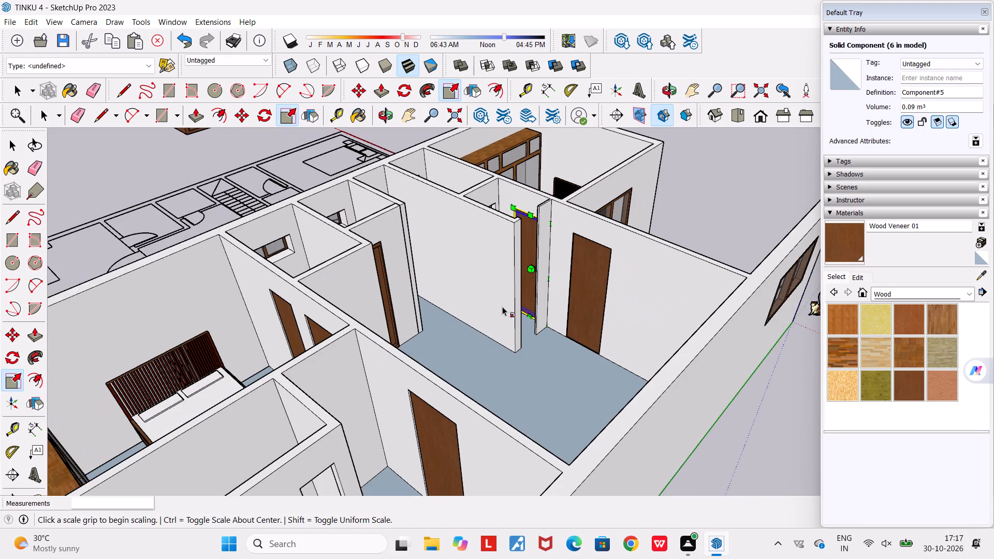
# Copy the narrow framed door panel in the small-room doorway at the far side of the central hall.
pyautogui.moveTo(505, 319); pyautogui.dragTo(376, 333, button='middle')
pyautogui.scroll(-5, 376, 333)
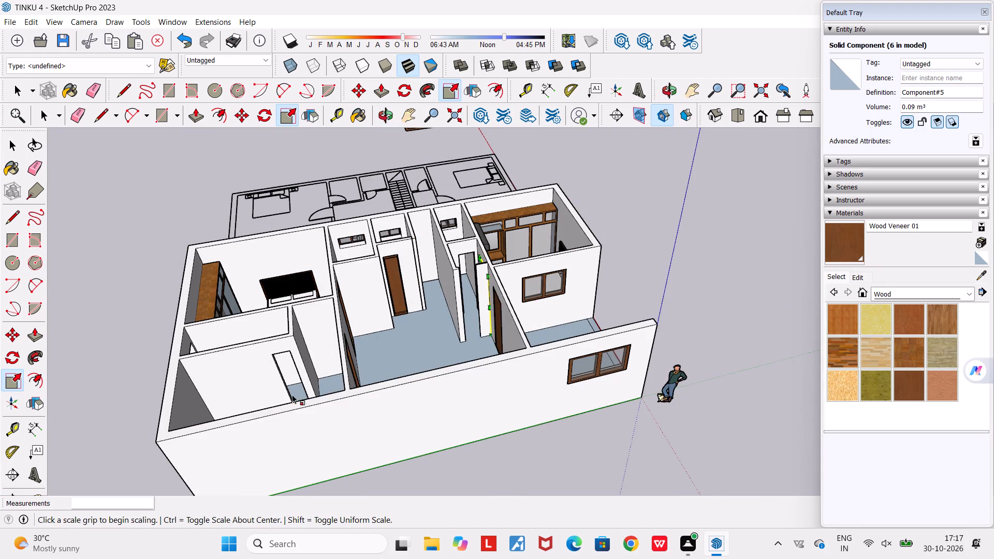
pyautogui.scroll(3, 269, 383)
pyautogui.click(426, 267)
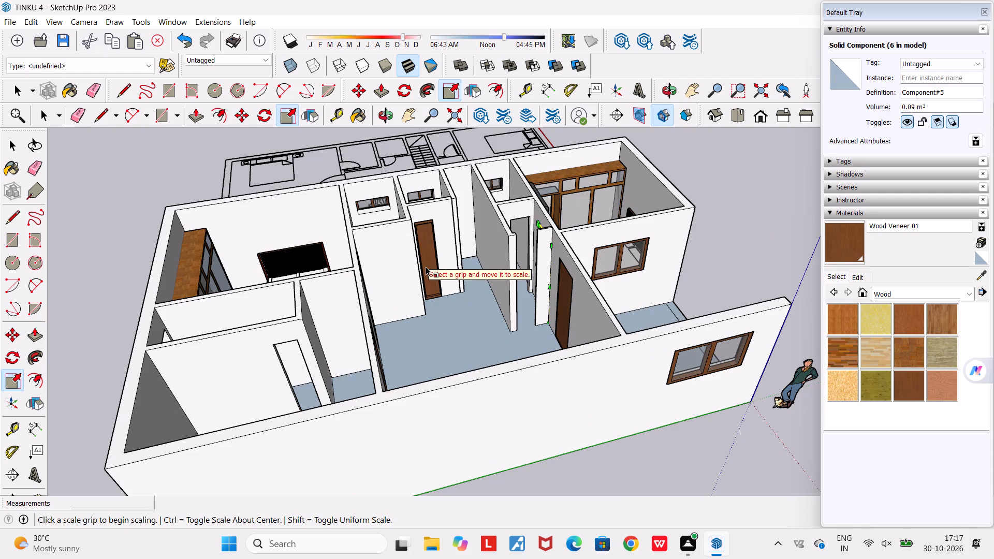
pyautogui.press('Escape')
pyautogui.press('Escape')
pyautogui.click(427, 267)
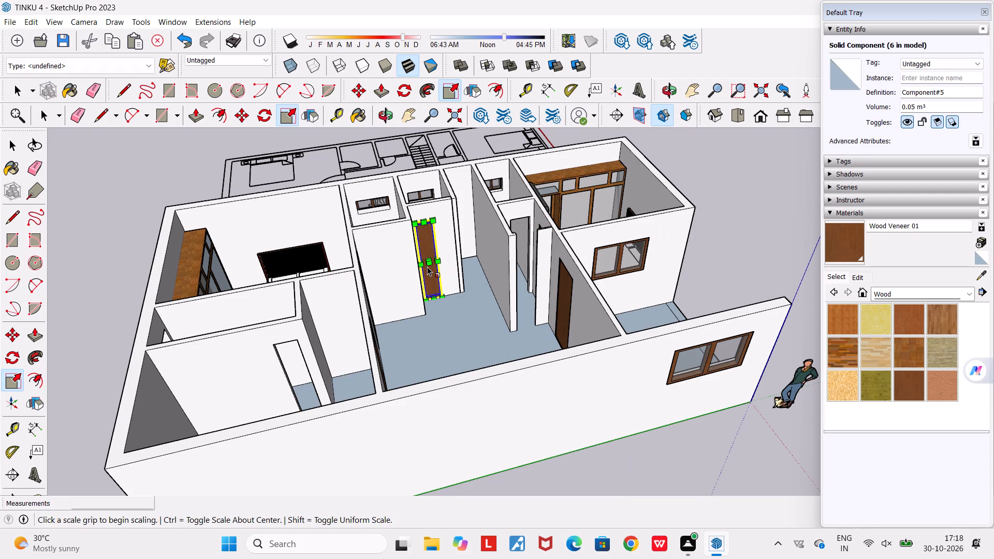
pyautogui.hotkey('ctrl', 'c')
# Paste the narrow door panel into the empty doorway of the corner room, aligned to the base of its jamb.
pyautogui.scroll(-5, 427, 267)
pyautogui.scroll(1, 346, 323)
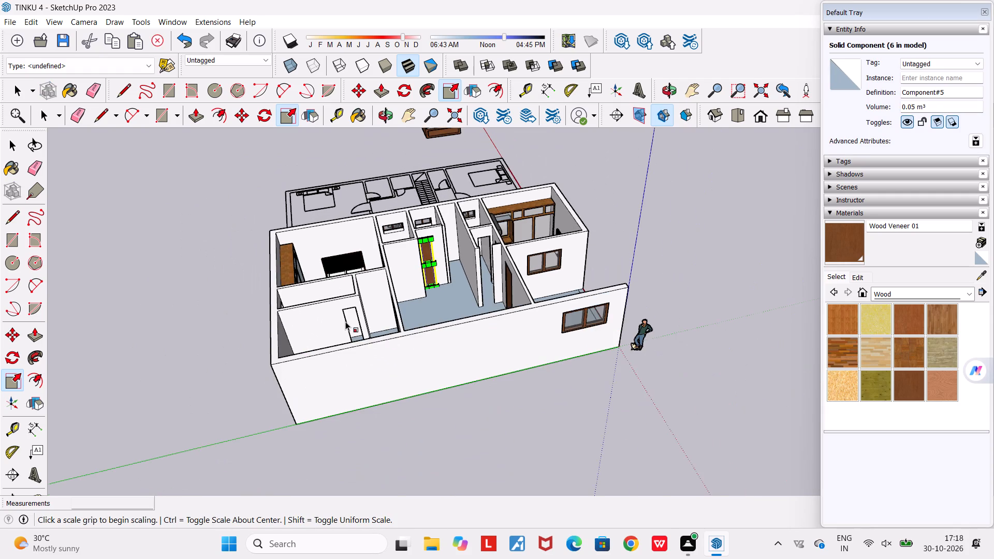
pyautogui.scroll(4, 345, 321)
pyautogui.moveTo(345, 321); pyautogui.dragTo(345, 380, button='middle')
pyautogui.scroll(5, 358, 381)
pyautogui.hotkey('ctrl', 'v')
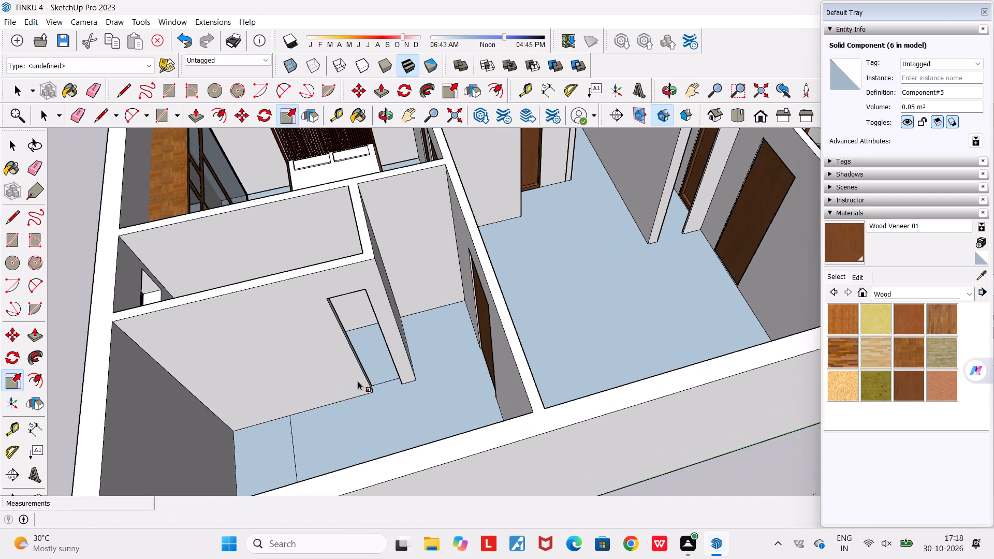
pyautogui.scroll(6, 374, 389)
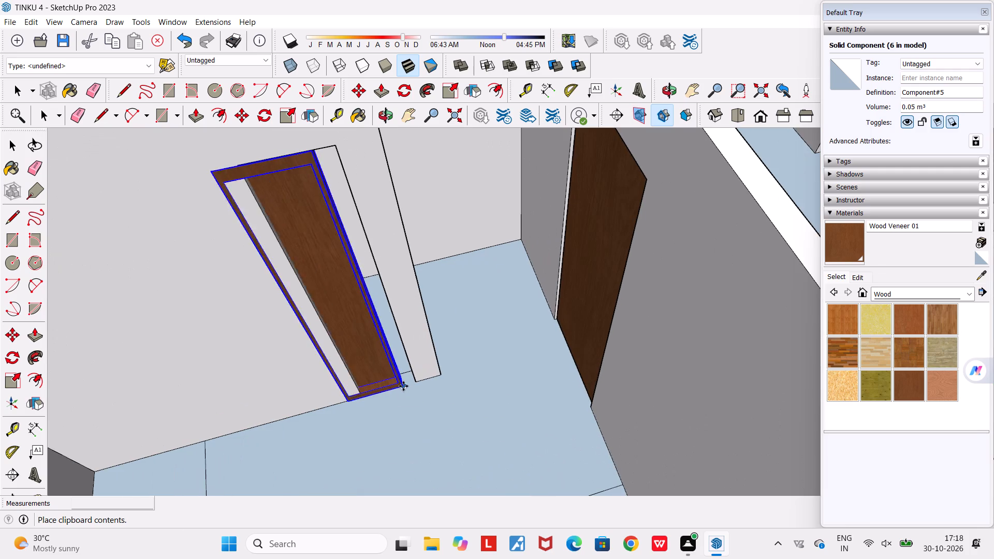
pyautogui.click(419, 384)
# Paste another narrow door panel into the doorway at the end of the passage beside the wardrobe bedroom, aligned to its jamb base.
pyautogui.scroll(-5, 403, 378)
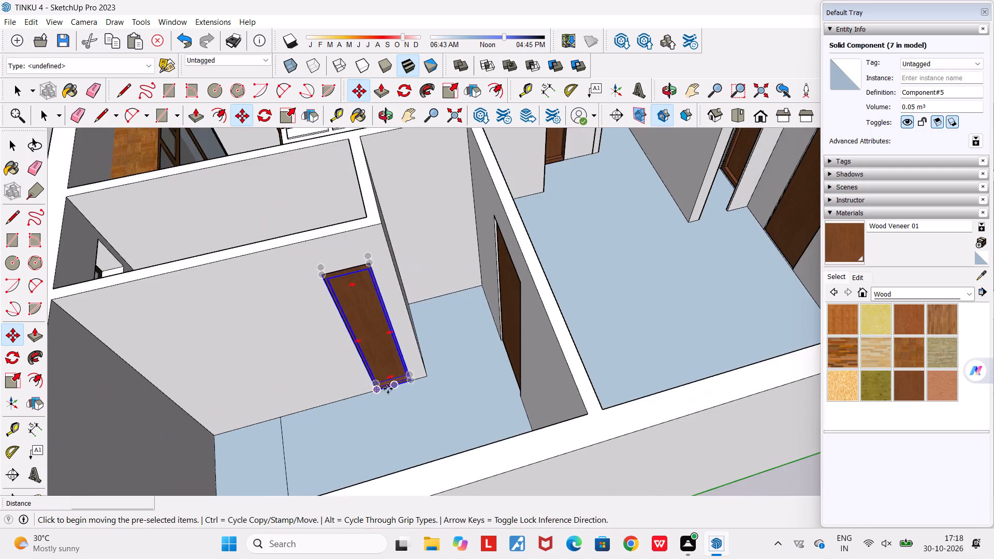
pyautogui.moveTo(373, 385); pyautogui.dragTo(348, 321, button='middle')
pyautogui.scroll(-5, 348, 321)
pyautogui.moveTo(427, 342); pyautogui.dragTo(212, 376, button='middle')
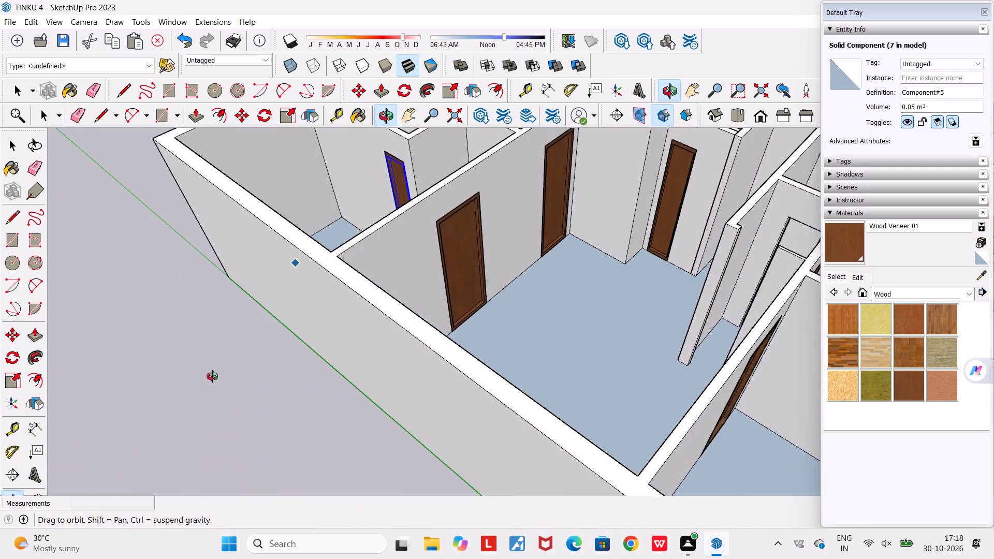
pyautogui.moveTo(212, 376); pyautogui.dragTo(209, 376, button='middle')
pyautogui.scroll(-10, 209, 376)
pyautogui.moveTo(329, 363); pyautogui.dragTo(467, 359, button='middle')
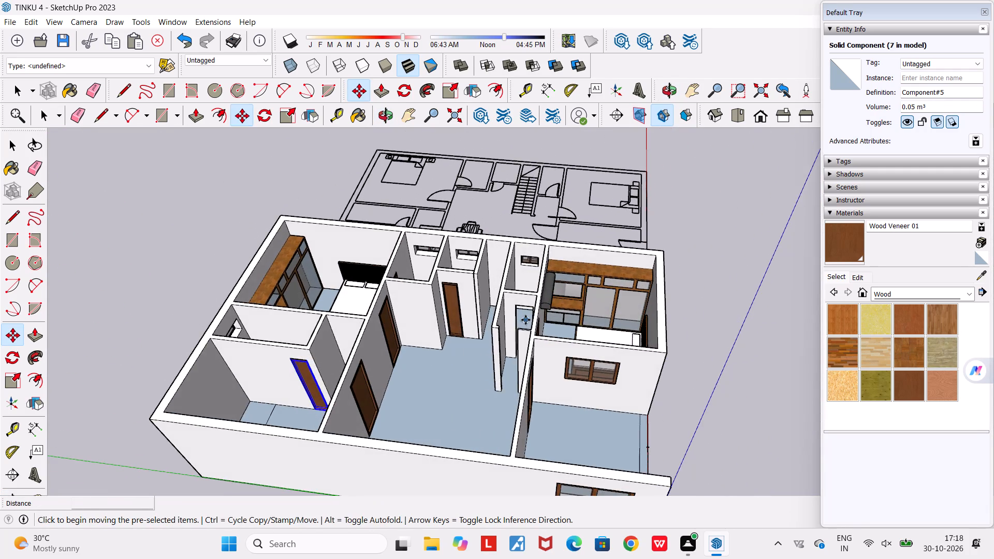
pyautogui.scroll(8, 526, 320)
pyautogui.moveTo(537, 339); pyautogui.dragTo(592, 370, button='middle')
pyautogui.scroll(5, 576, 390)
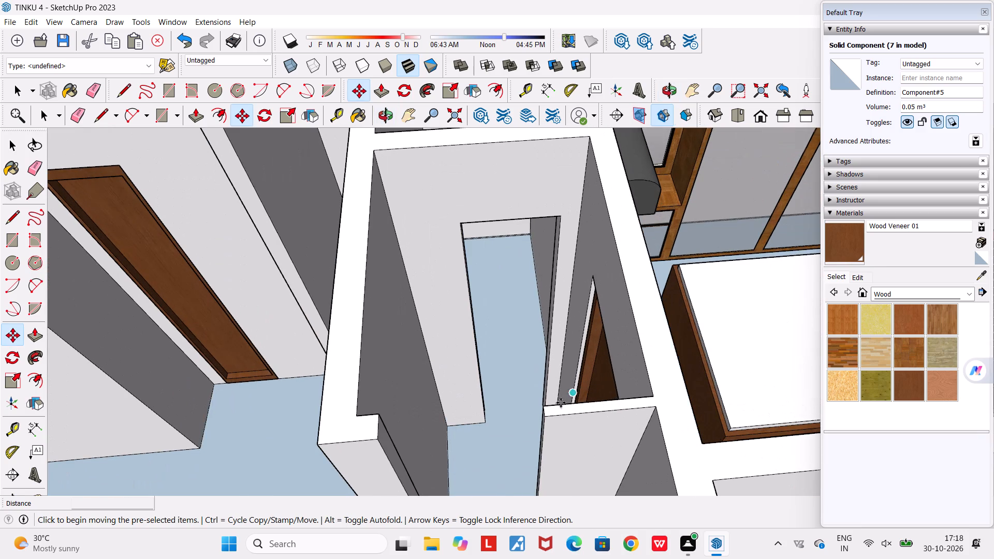
pyautogui.hotkey('ctrl', 'v')
pyautogui.scroll(5, 525, 413)
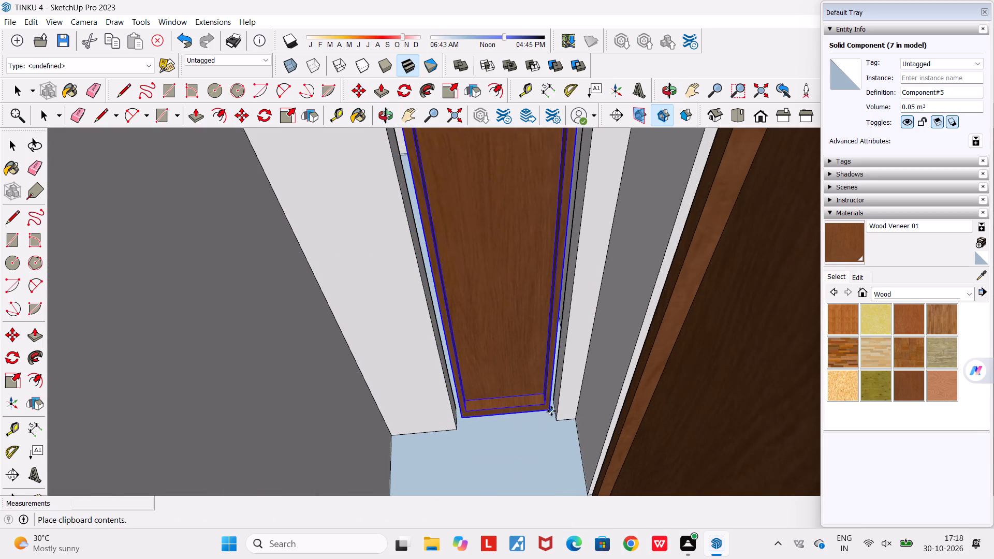
pyautogui.click(559, 420)
# Scale the passage door panel's width out to the opposite jamb so it fills the opening.
pyautogui.scroll(-6, 458, 375)
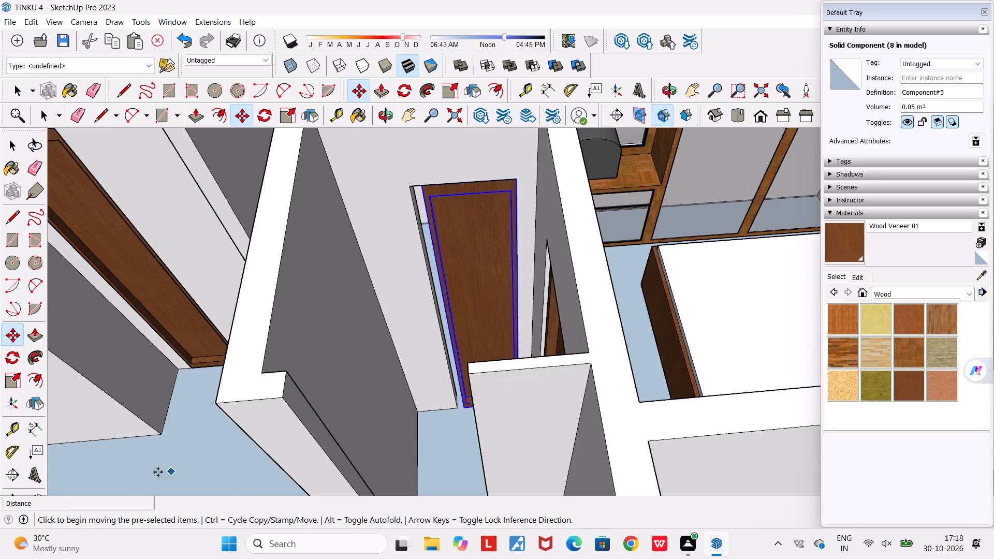
pyautogui.click(18, 383)
pyautogui.scroll(3, 470, 301)
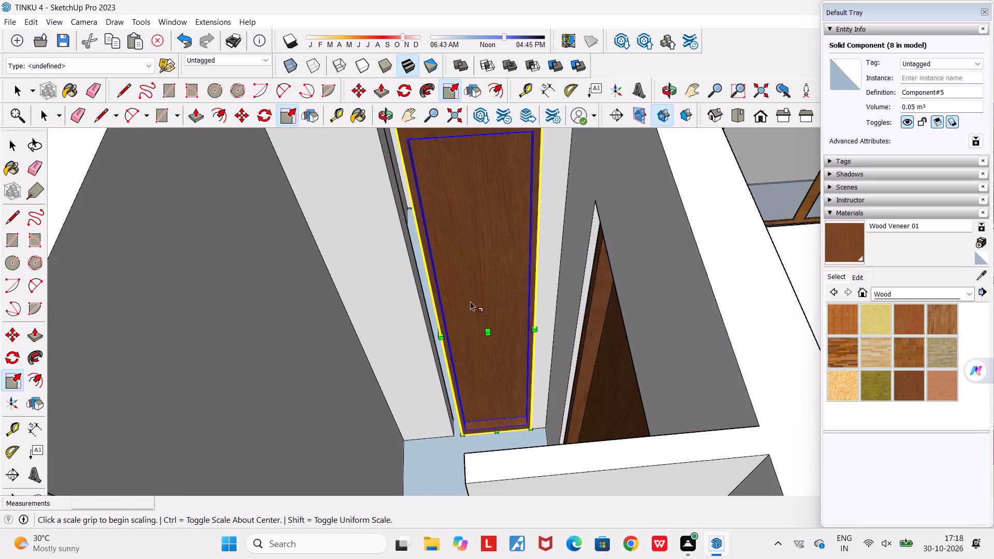
pyautogui.moveTo(470, 301); pyautogui.dragTo(579, 288, button='middle')
pyautogui.moveTo(558, 293); pyautogui.dragTo(431, 311, button='middle')
pyautogui.scroll(-5, 431, 311)
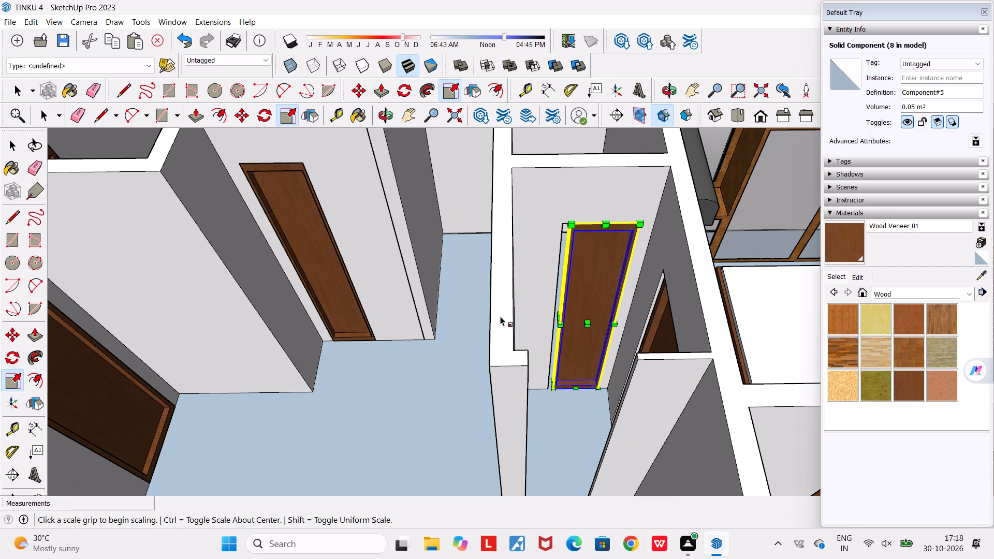
pyautogui.scroll(8, 563, 333)
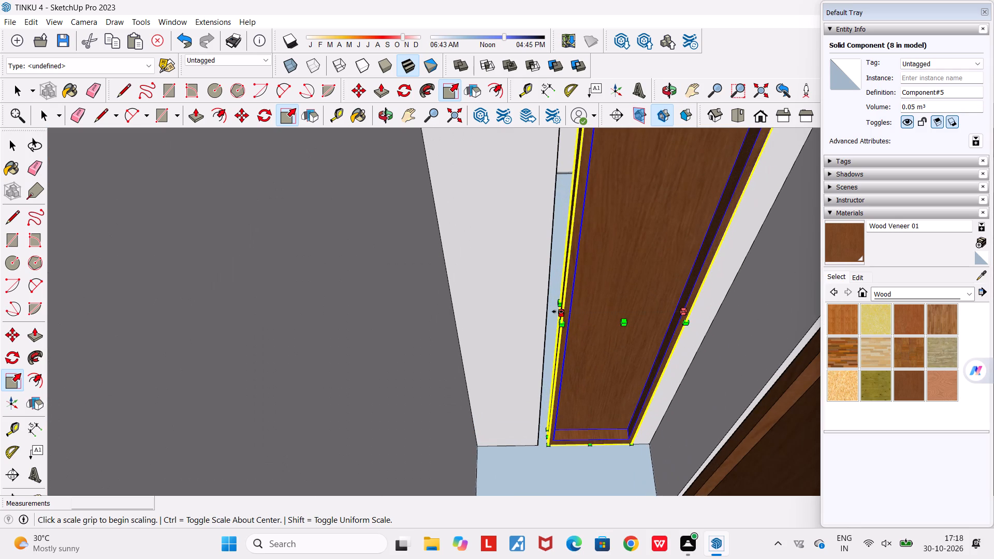
pyautogui.click(560, 312)
pyautogui.click(547, 310)
# Examine the placed door panels throughout the house from several sides and from a distance.
pyautogui.scroll(-6, 547, 310)
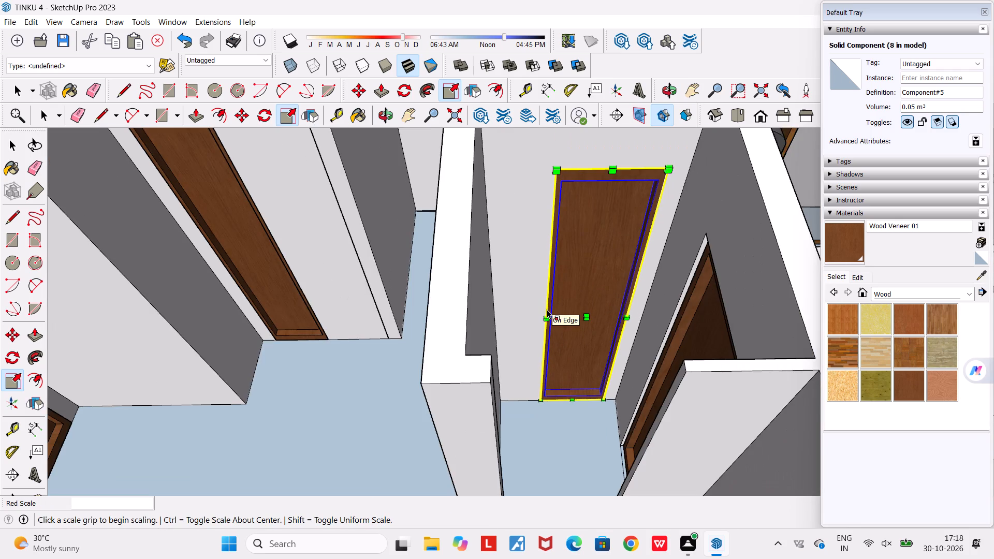
pyautogui.moveTo(547, 310); pyautogui.dragTo(481, 272, button='middle')
pyautogui.scroll(-18, 481, 272)
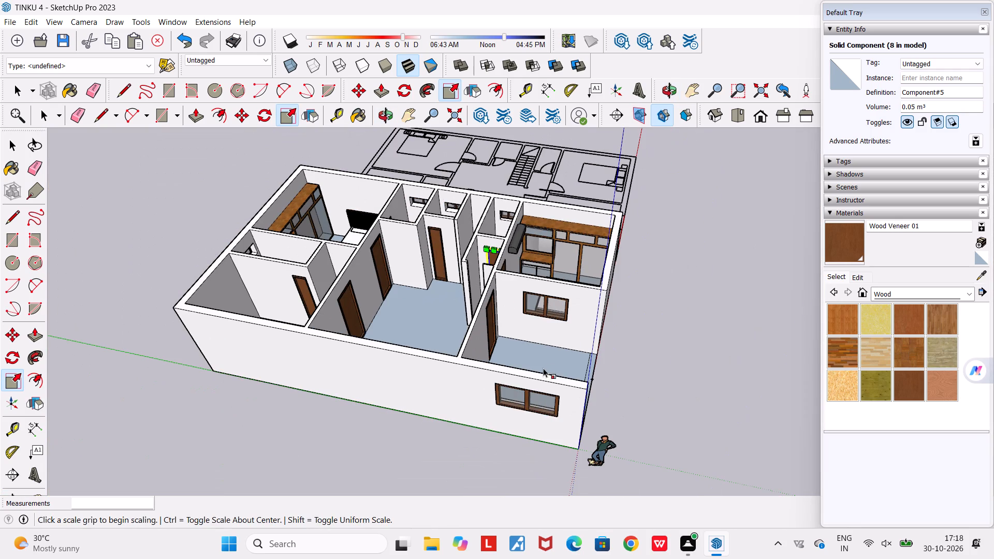
pyautogui.moveTo(543, 369); pyautogui.dragTo(866, 308, button='middle')
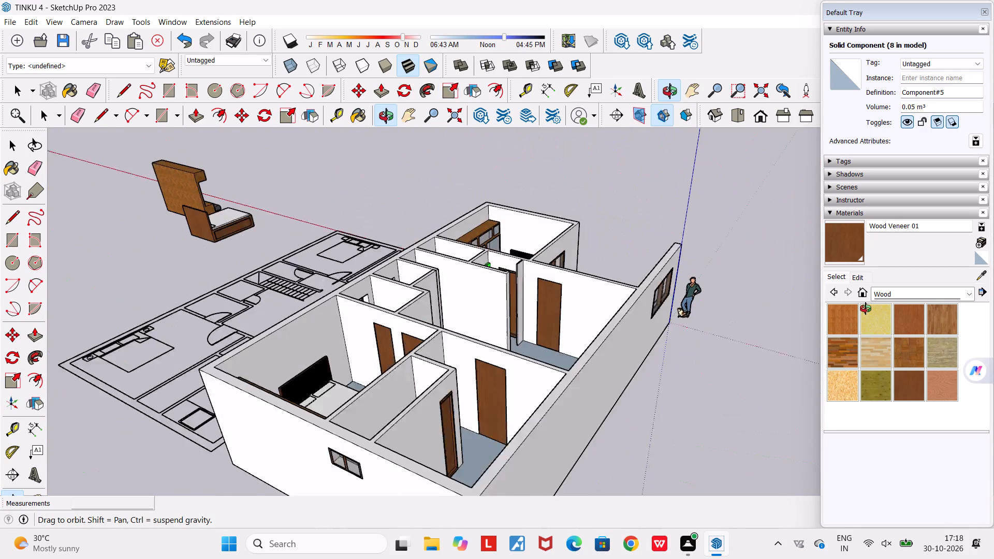
pyautogui.moveTo(866, 308); pyautogui.dragTo(870, 308, button='middle')
pyautogui.scroll(-4, 871, 311)
pyautogui.moveTo(688, 355); pyautogui.dragTo(177, 359, button='middle')
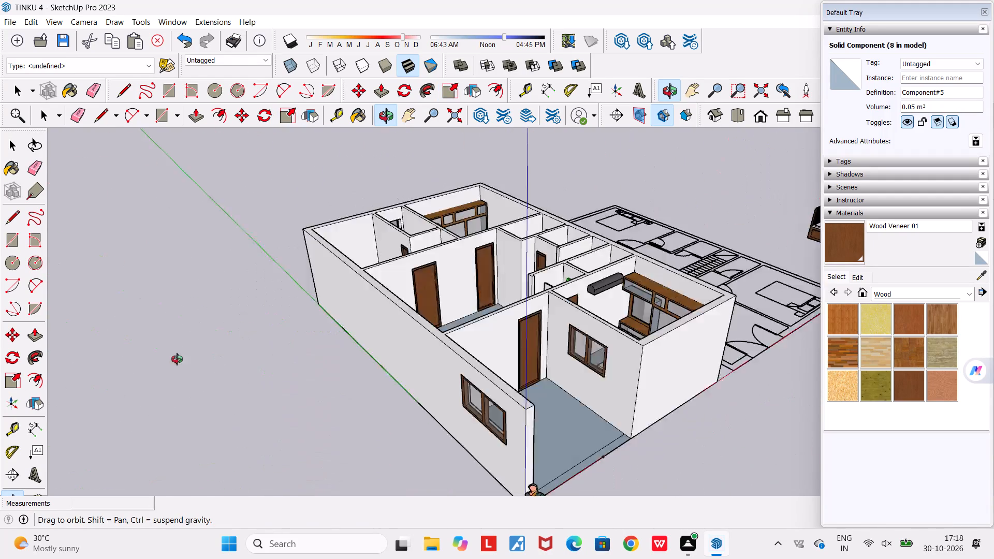
pyautogui.moveTo(177, 359); pyautogui.dragTo(157, 359, button='middle')
pyautogui.scroll(-5, 157, 359)
pyautogui.moveTo(426, 458); pyautogui.dragTo(289, 434, button='middle')
pyautogui.scroll(-5, 289, 434)
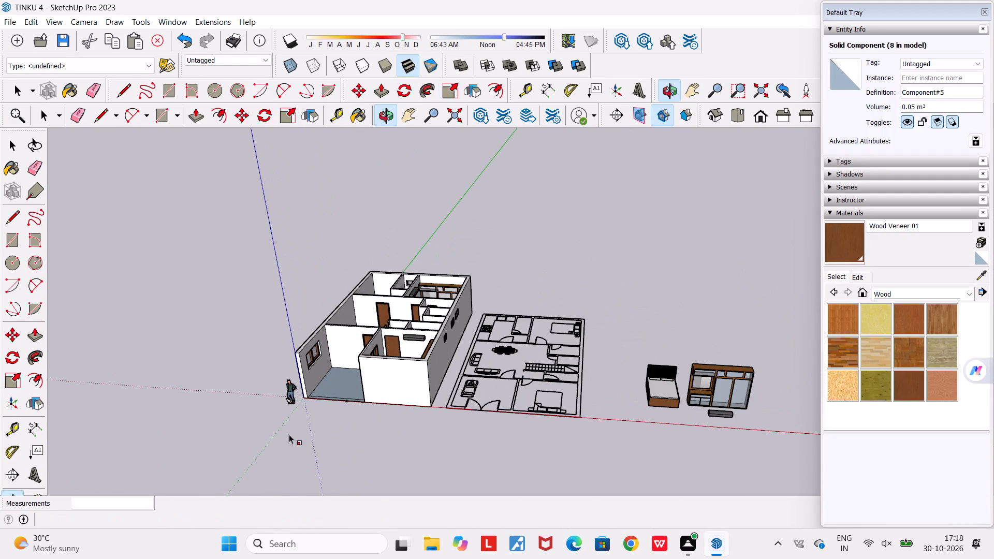
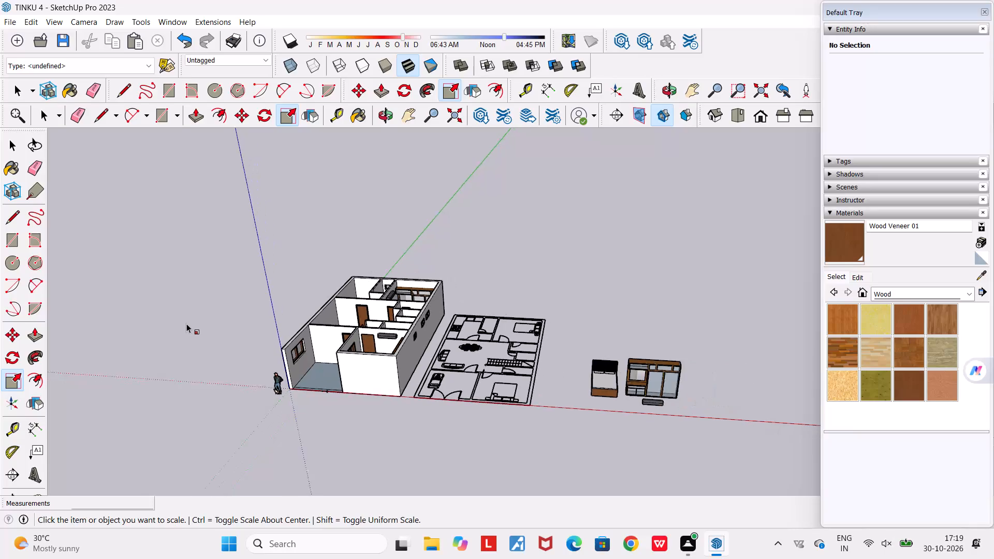
# Delete the three spare furnishing components beside the floor plan: the bed, the wardrobe and the small grey unit.
pyautogui.press('Escape')
pyautogui.scroll(-3, 186, 323)
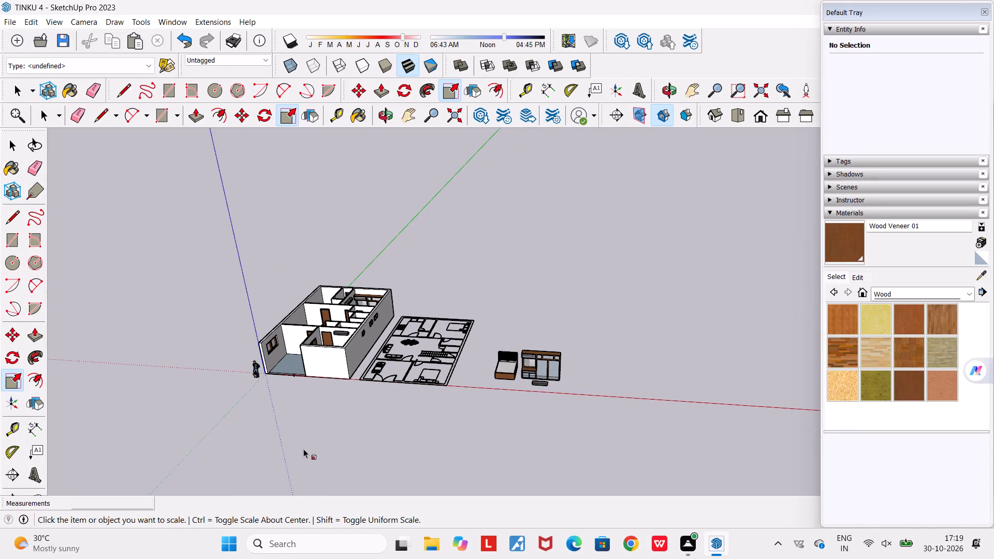
pyautogui.press('space')
pyautogui.moveTo(299, 428); pyautogui.dragTo(396, 422, button='middle')
pyautogui.scroll(-4, 395, 421)
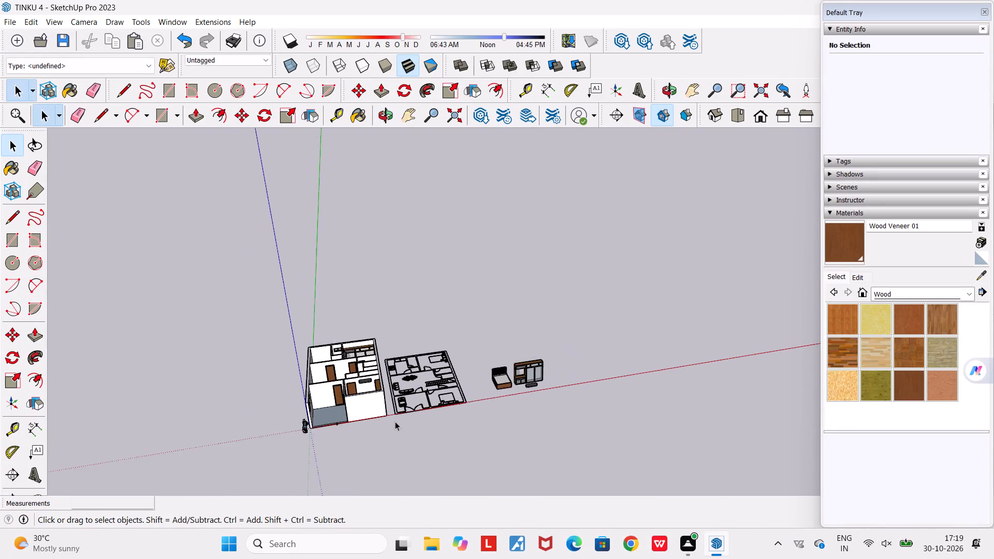
pyautogui.scroll(9, 394, 421)
pyautogui.moveTo(348, 444); pyautogui.dragTo(184, 494, button='middle')
pyautogui.moveTo(309, 400); pyautogui.dragTo(313, 419, button='middle')
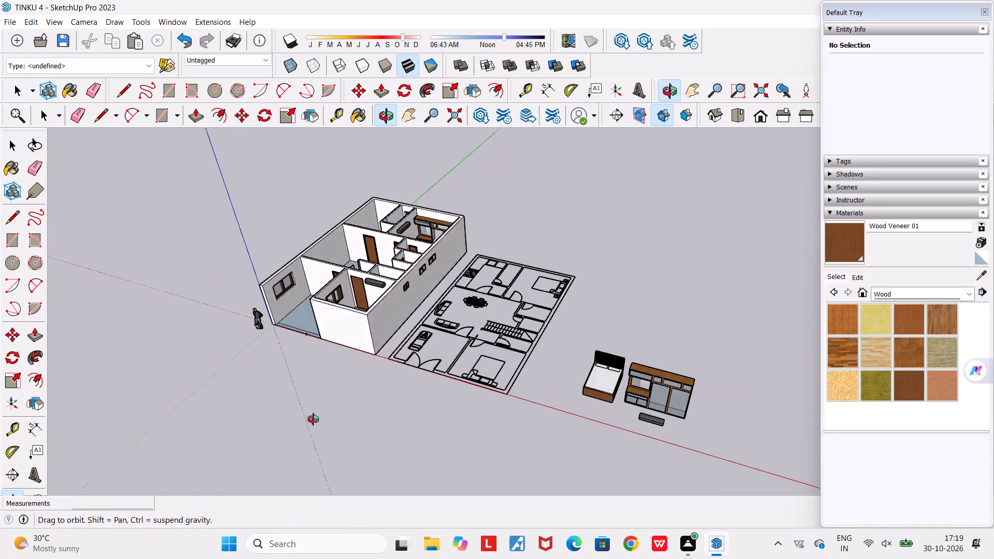
pyautogui.moveTo(313, 419); pyautogui.dragTo(289, 542, button='middle')
pyautogui.moveTo(341, 457); pyautogui.dragTo(390, 423, button='middle')
pyautogui.scroll(3, 369, 414)
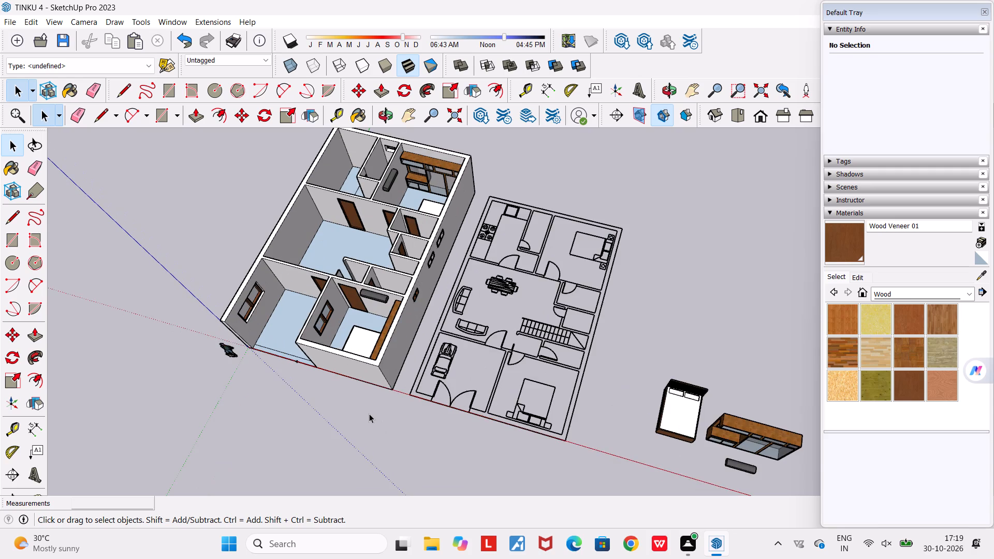
pyautogui.scroll(1, 369, 414)
pyautogui.scroll(-10, 369, 414)
pyautogui.moveTo(613, 461); pyautogui.dragTo(667, 444, button='middle')
pyautogui.scroll(6, 616, 447)
pyautogui.moveTo(478, 318); pyautogui.dragTo(638, 405)
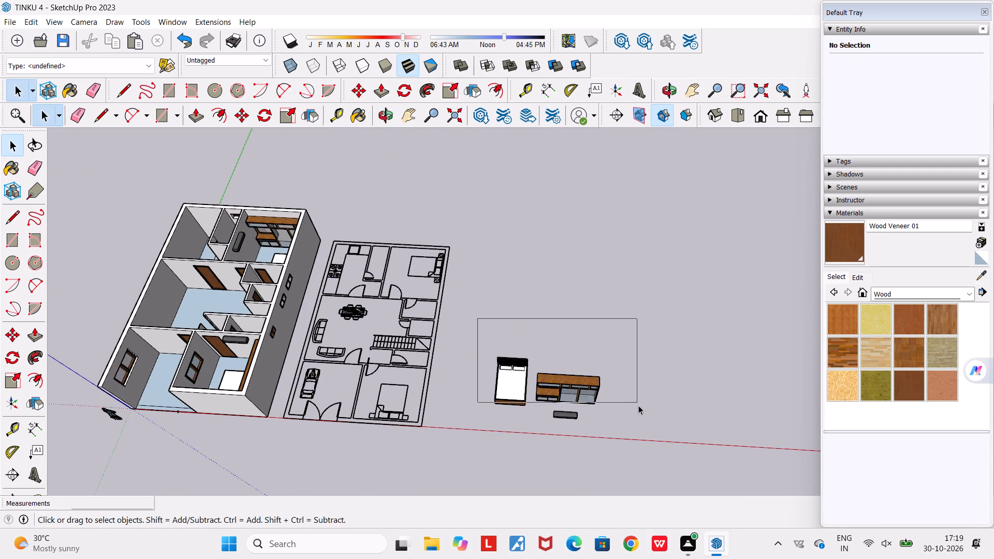
pyautogui.moveTo(638, 405); pyautogui.dragTo(637, 447)
pyautogui.press('Delete')
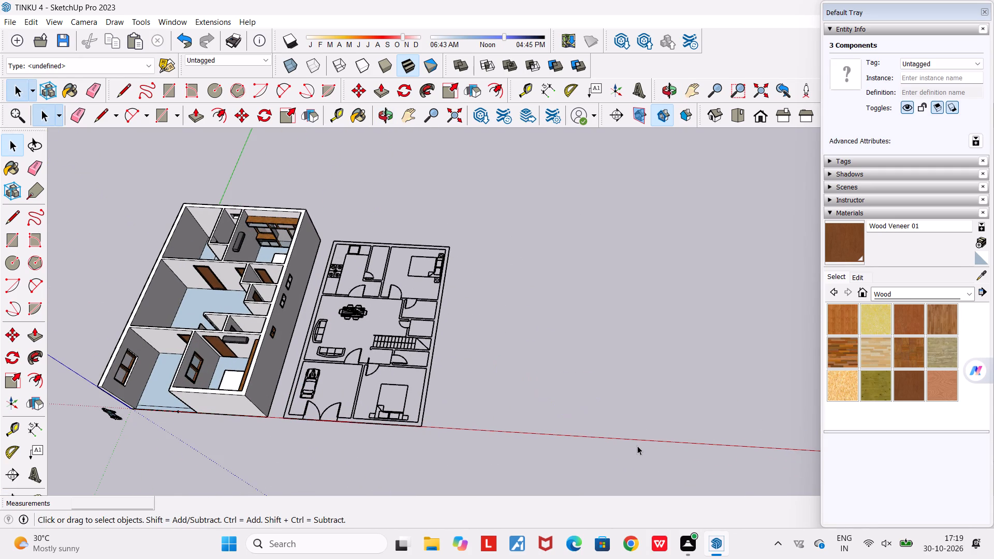
# Push/Pull the L-shaped counter outline on the corner kitchen's floor upward by about 1.09 m.
pyautogui.scroll(-10, 649, 434)
pyautogui.scroll(1, 470, 464)
pyautogui.moveTo(474, 467); pyautogui.dragTo(511, 483, button='middle')
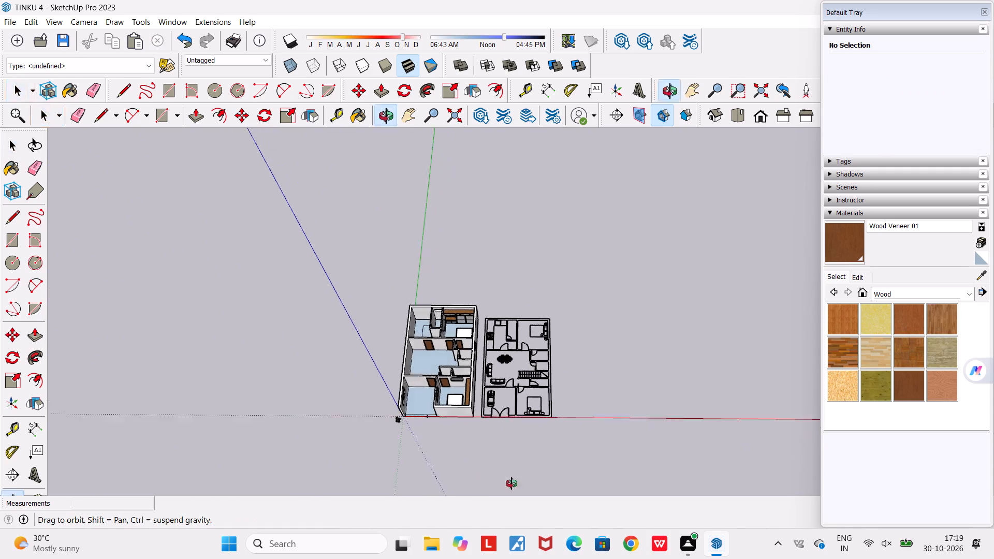
pyautogui.moveTo(511, 483); pyautogui.dragTo(687, 437, button='middle')
pyautogui.moveTo(600, 443); pyautogui.dragTo(212, 474, button='middle')
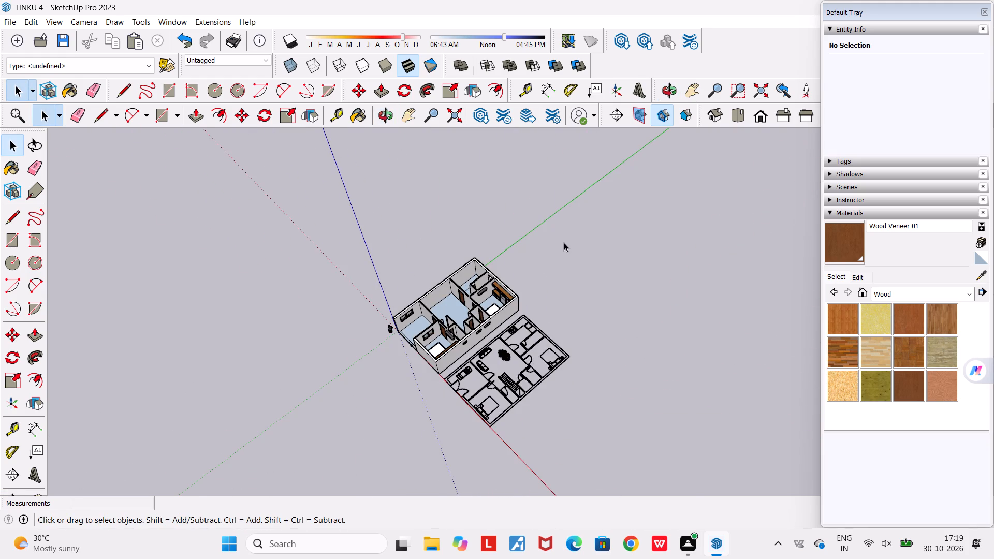
pyautogui.scroll(10, 426, 290)
pyautogui.moveTo(477, 335); pyautogui.dragTo(581, 374, button='middle')
pyautogui.scroll(3, 465, 247)
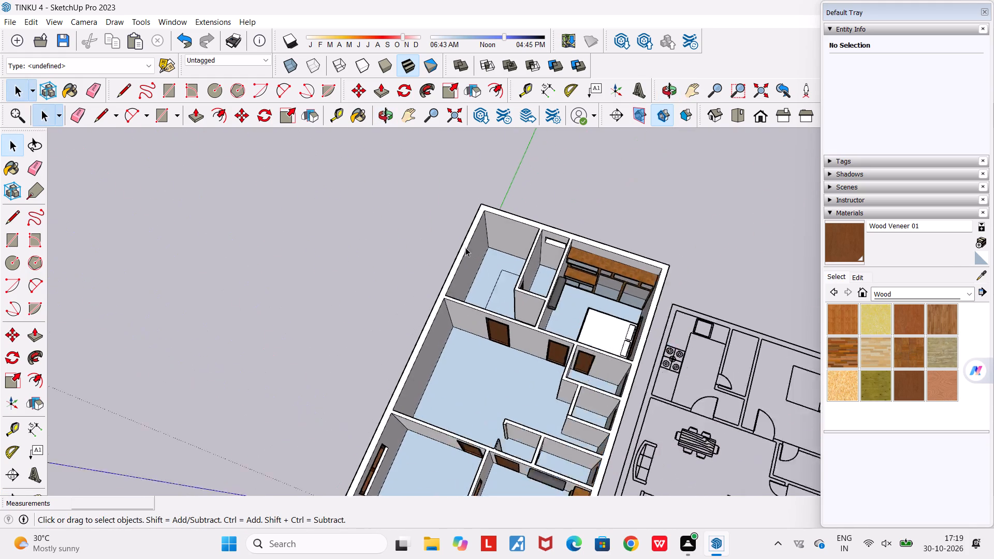
pyautogui.scroll(3, 465, 247)
pyautogui.scroll(5, 533, 286)
pyautogui.moveTo(533, 286); pyautogui.dragTo(550, 287, button='middle')
pyautogui.moveTo(550, 287); pyautogui.dragTo(553, 307, button='middle')
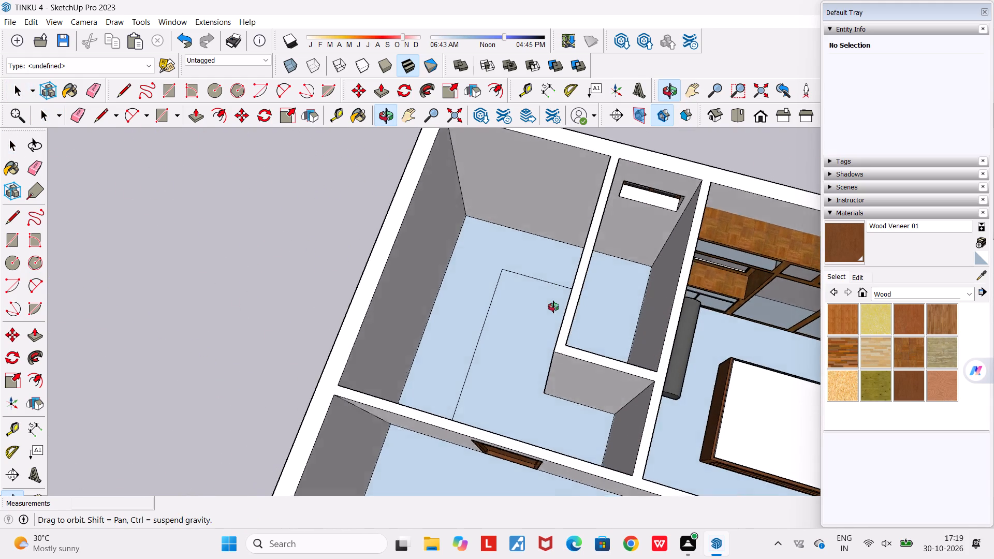
pyautogui.moveTo(553, 307); pyautogui.dragTo(596, 331, button='middle')
pyautogui.click(384, 85)
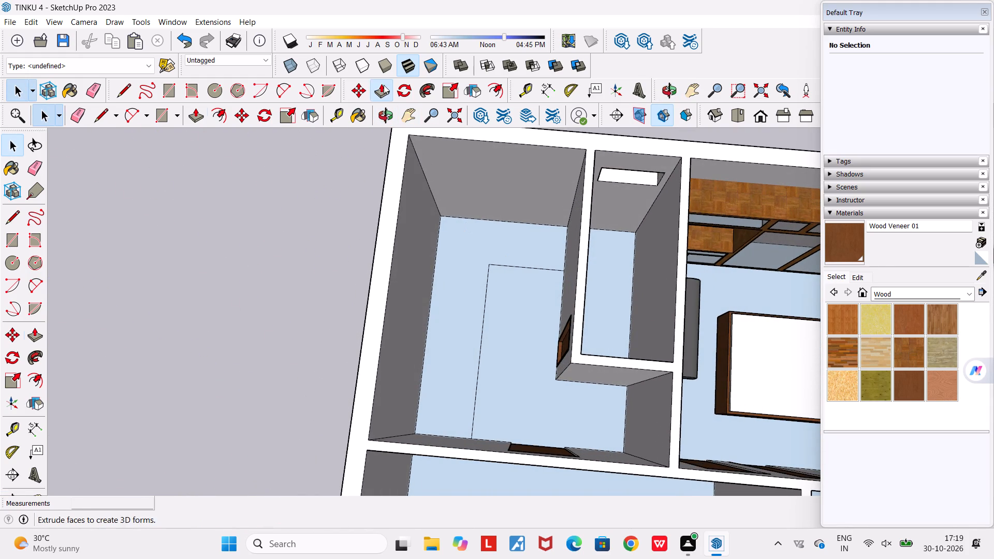
pyautogui.click(450, 301)
pyautogui.moveTo(448, 283); pyautogui.dragTo(399, 253, button='middle')
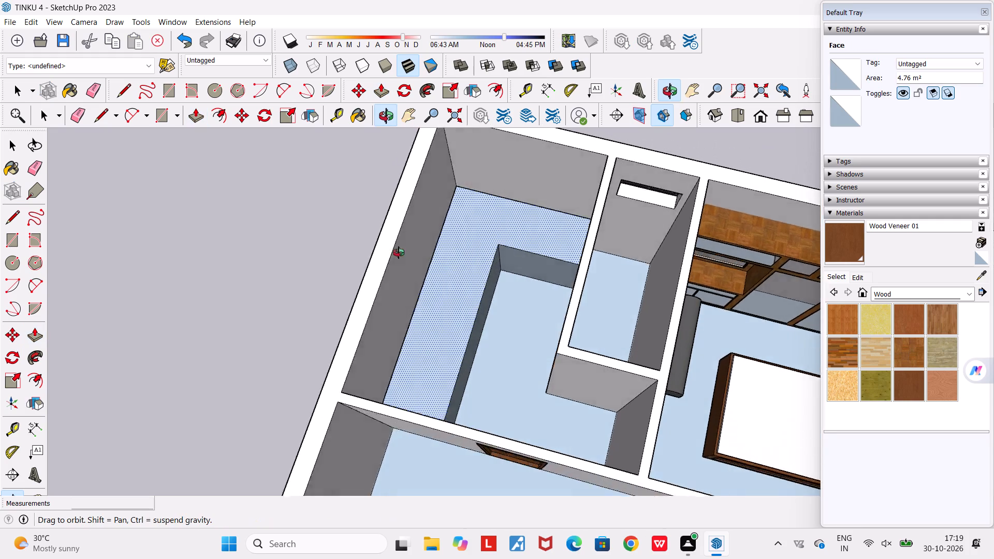
pyautogui.moveTo(399, 253); pyautogui.dragTo(363, 172, button='middle')
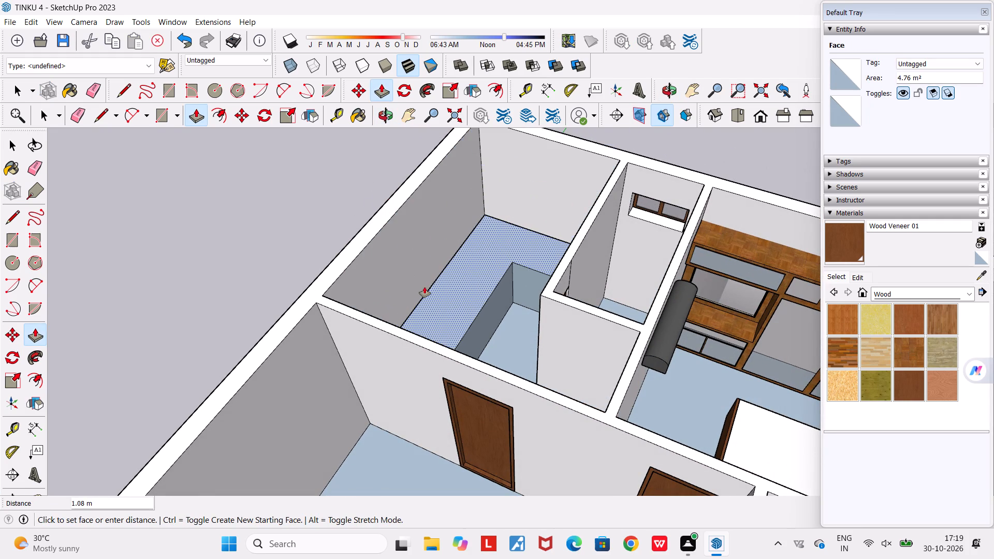
pyautogui.click(425, 286)
# Place three vertical guides at successive 0.75 m spacings along the long front face of the kitchen counter, starting from the door-side wall.
pyautogui.moveTo(455, 291); pyautogui.dragTo(326, 349, button='middle')
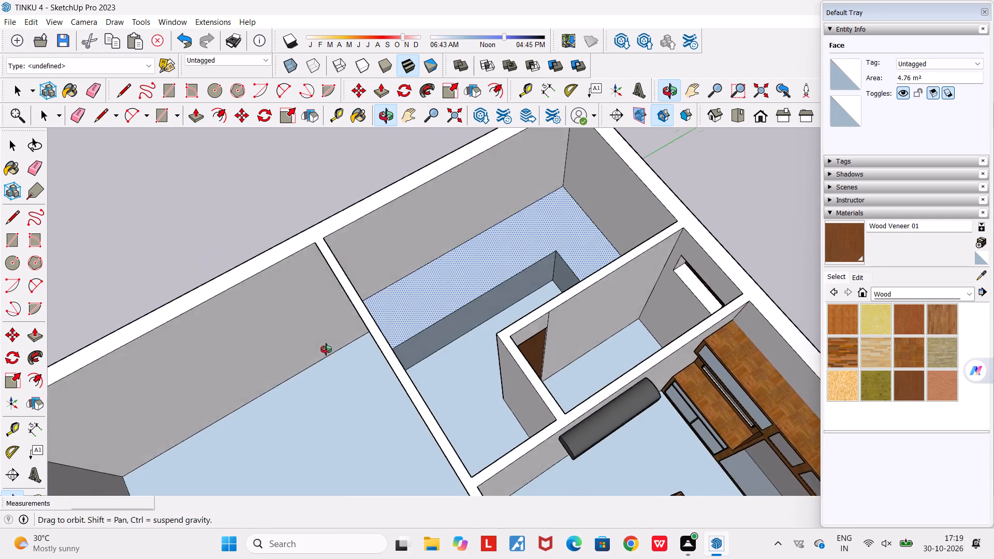
pyautogui.moveTo(326, 349); pyautogui.dragTo(257, 329, button='middle')
pyautogui.scroll(5, 465, 313)
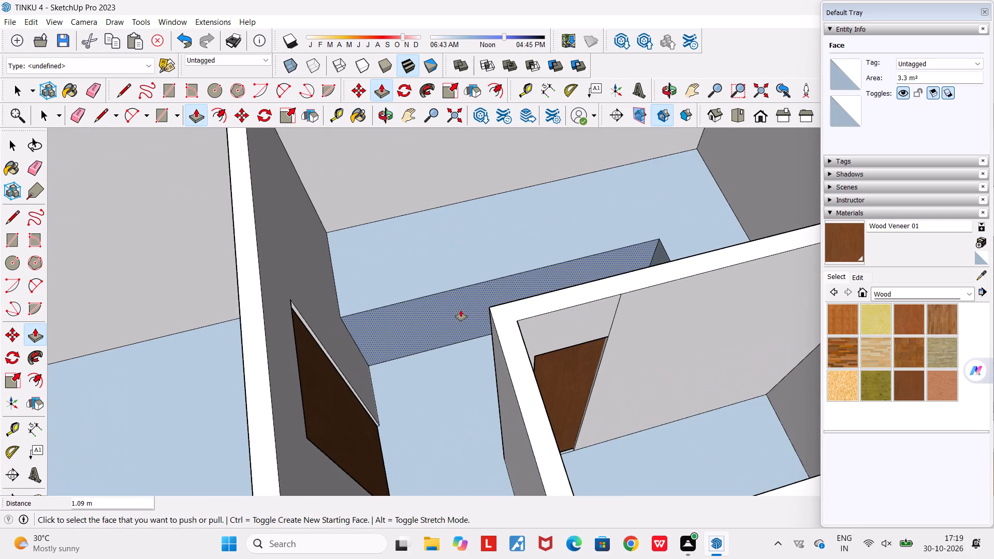
pyautogui.moveTo(465, 310); pyautogui.dragTo(517, 308, button='middle')
pyautogui.scroll(4, 488, 316)
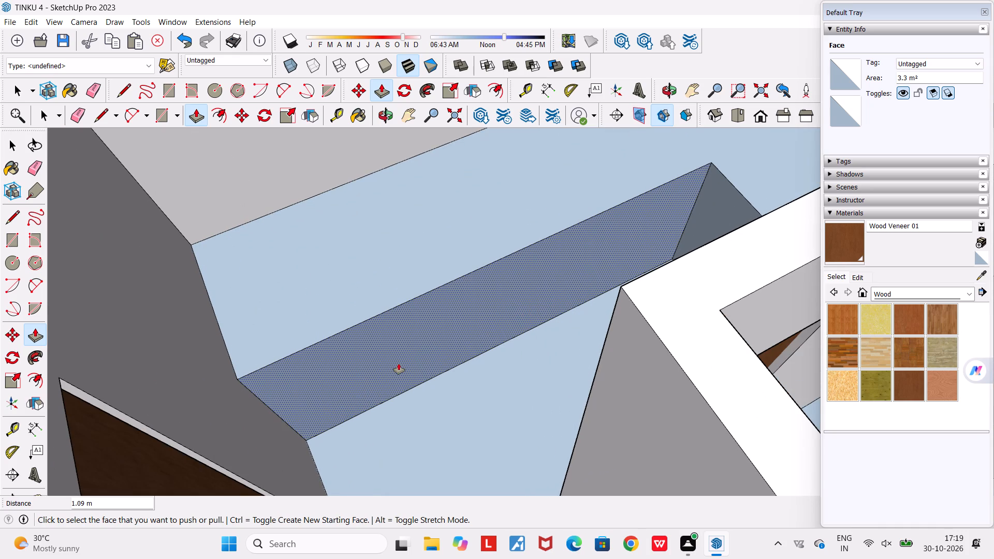
pyautogui.press('space')
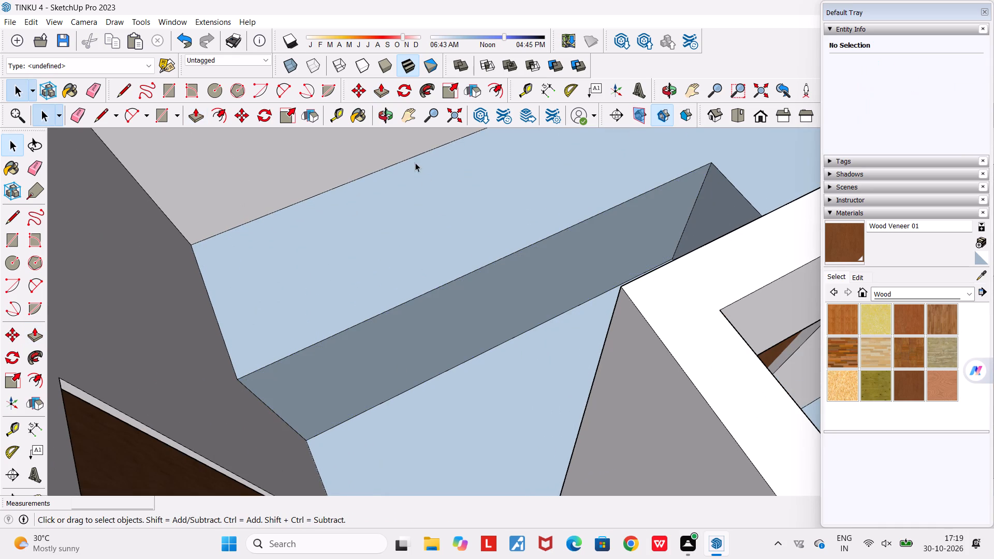
pyautogui.click(337, 109)
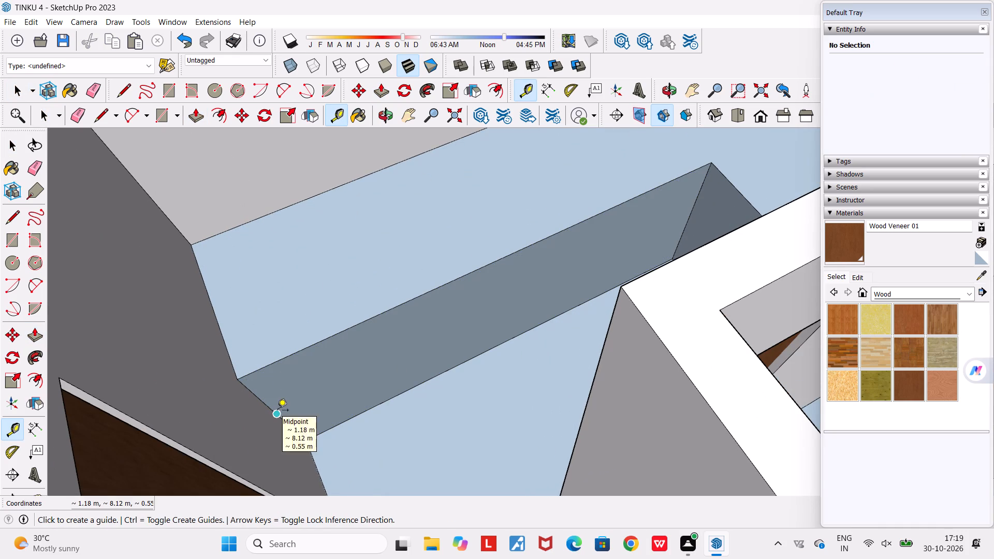
pyautogui.click(279, 414)
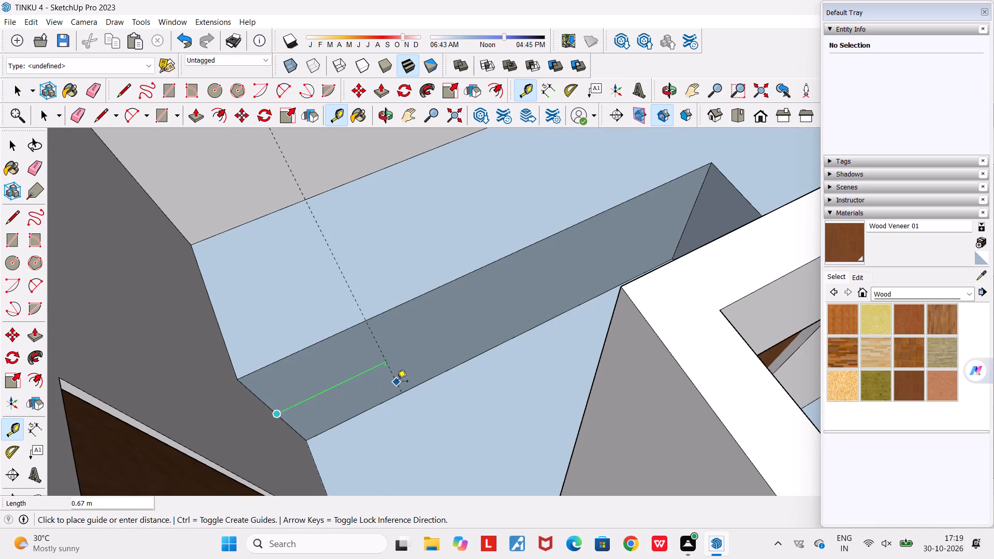
pyautogui.write('0.75')
pyautogui.press('Return')
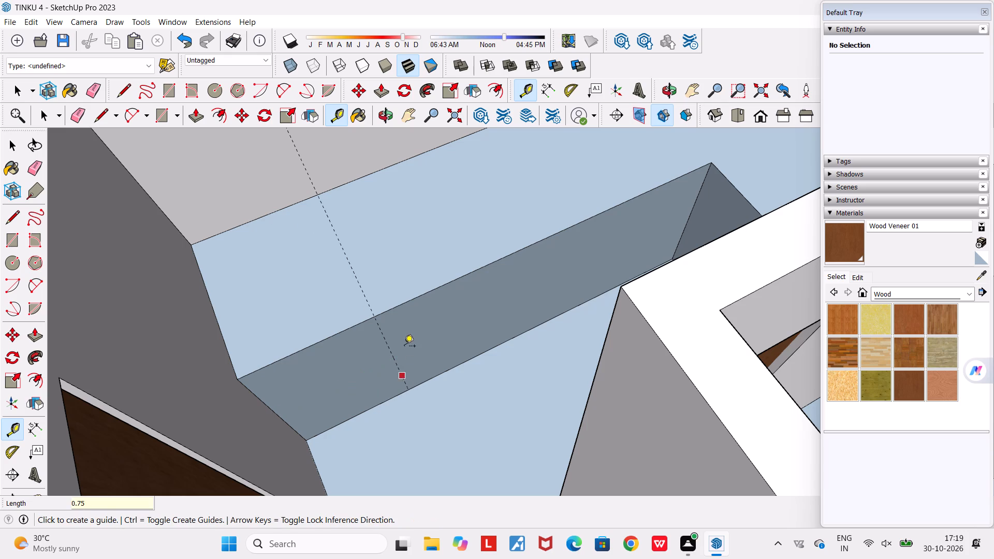
pyautogui.click(387, 340)
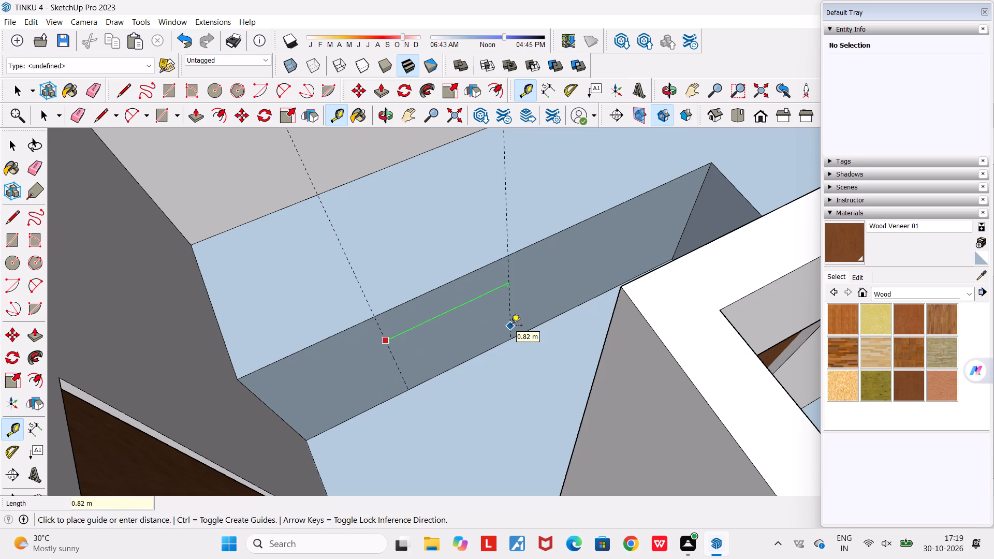
pyautogui.write('0.75')
pyautogui.press('Return')
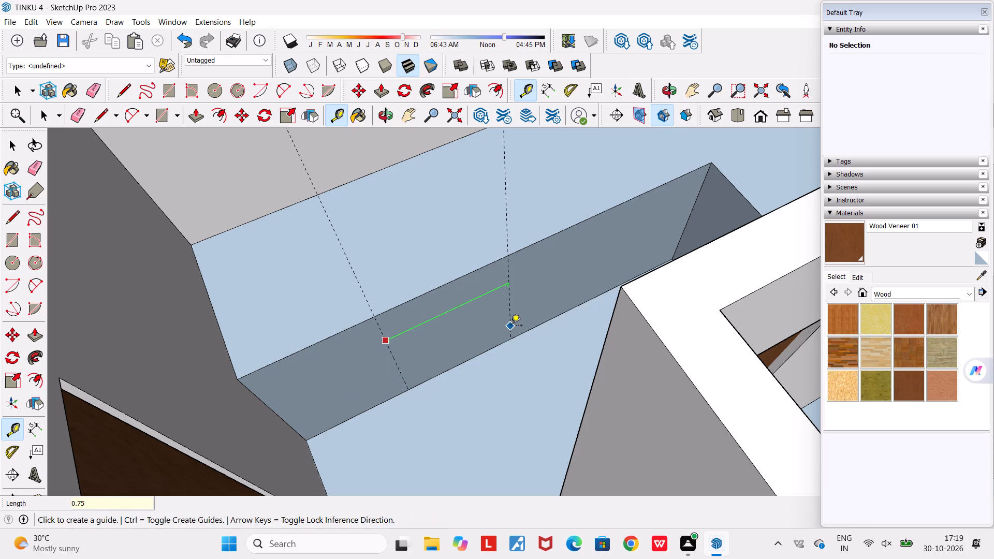
pyautogui.click(500, 288)
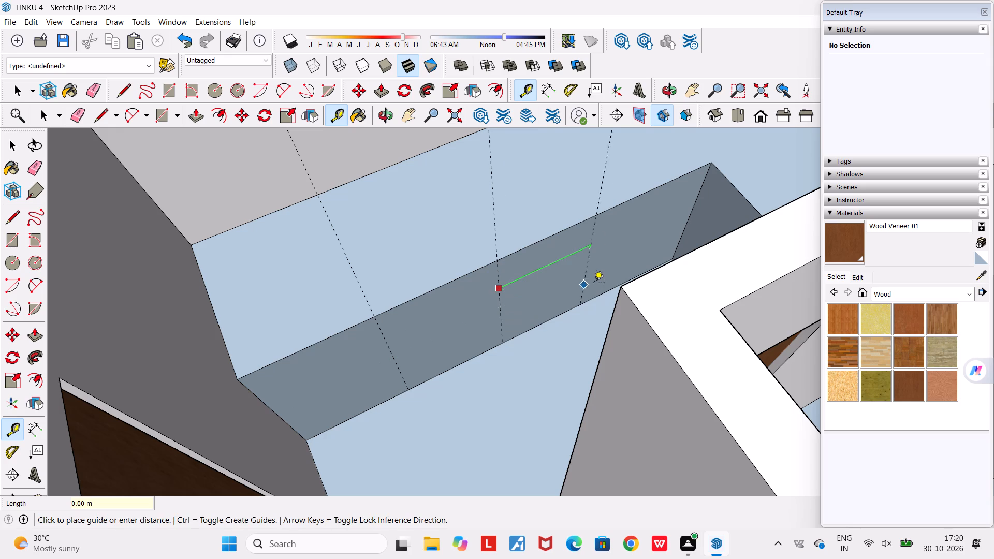
pyautogui.write('0.75')
pyautogui.press('Return')
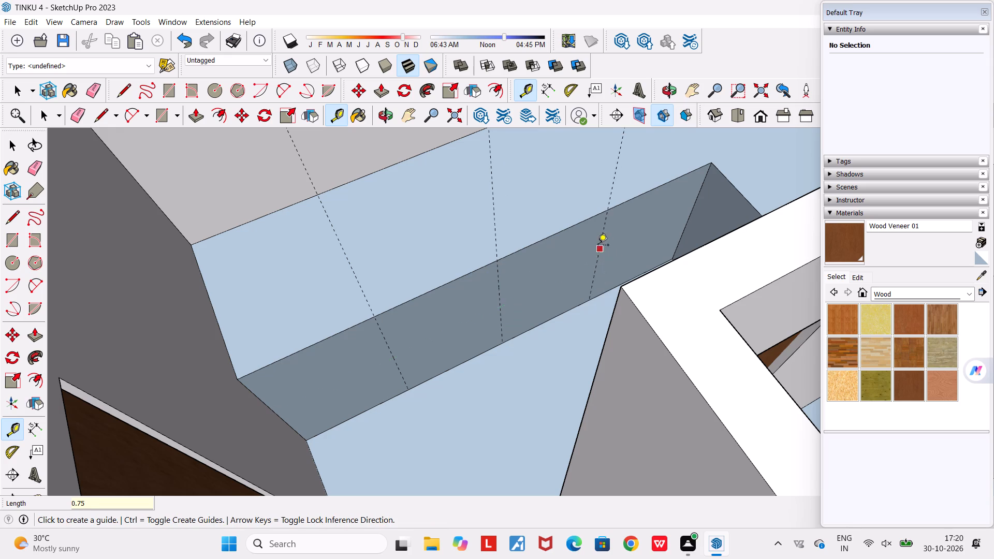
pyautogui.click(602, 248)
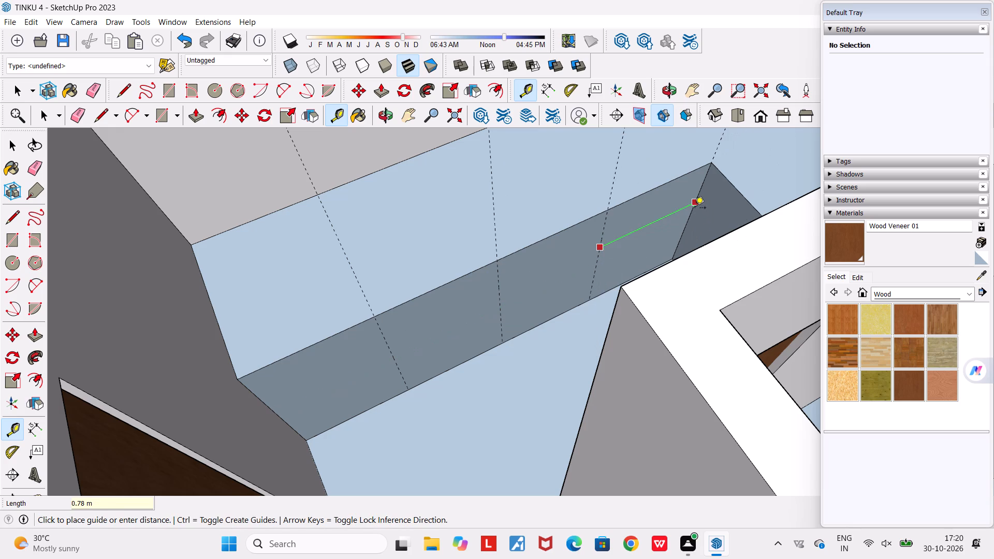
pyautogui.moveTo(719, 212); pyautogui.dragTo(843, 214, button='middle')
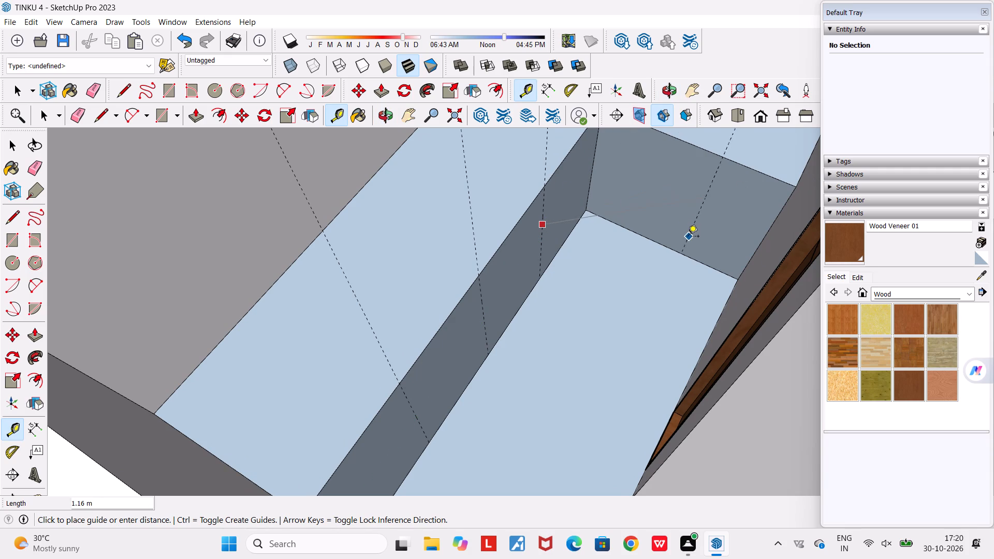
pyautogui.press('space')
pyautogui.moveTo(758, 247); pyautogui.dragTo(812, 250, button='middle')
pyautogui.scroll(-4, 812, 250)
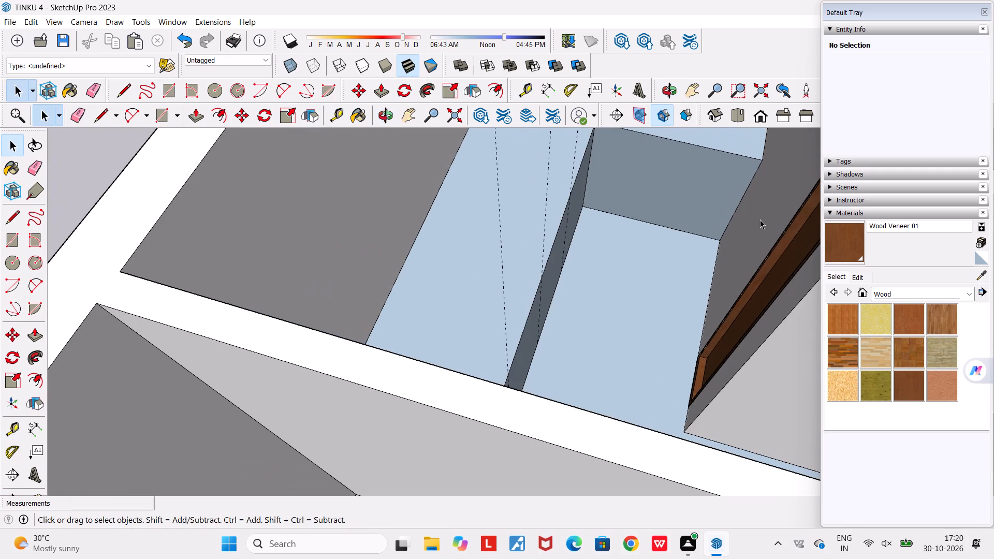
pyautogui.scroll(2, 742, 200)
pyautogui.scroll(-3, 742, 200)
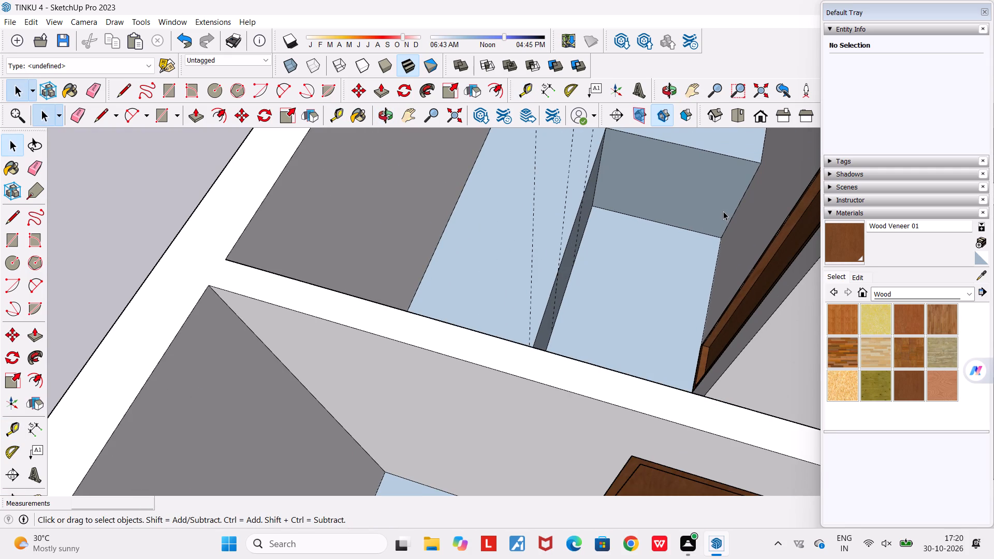
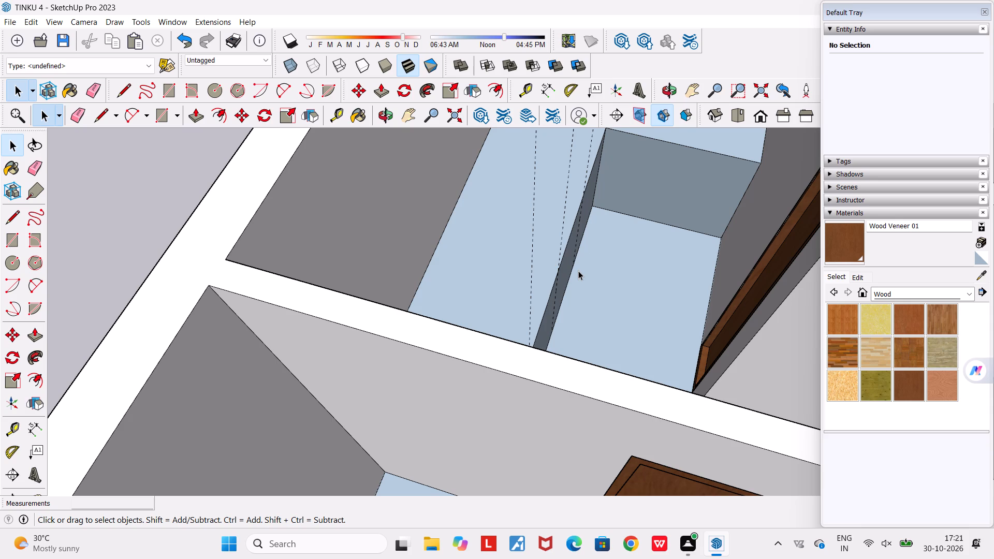
# Place a horizontal guide 0.20 m below the top edge on the front face of the counter's short leg.
pyautogui.scroll(-5, 578, 271)
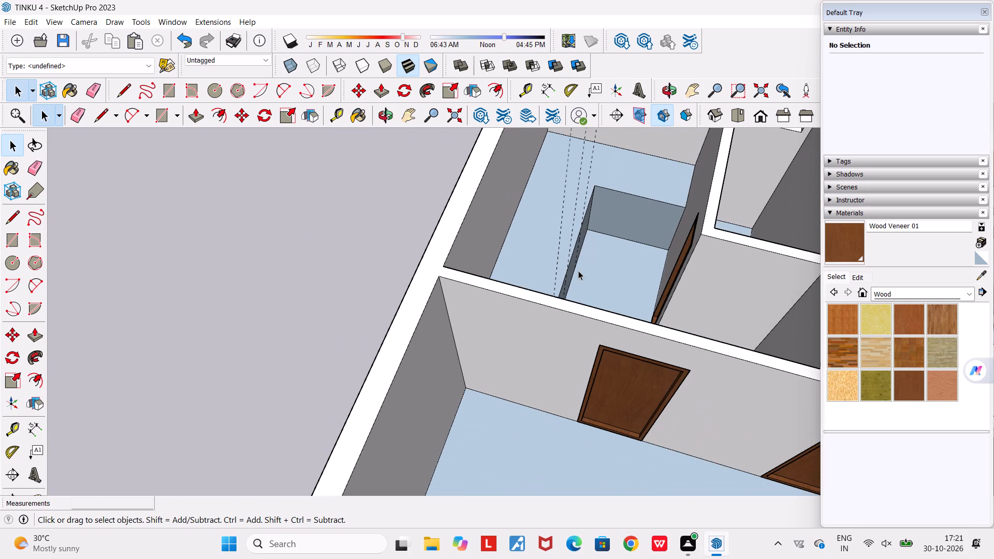
pyautogui.moveTo(605, 251); pyautogui.dragTo(640, 237, button='middle')
pyautogui.scroll(4, 631, 196)
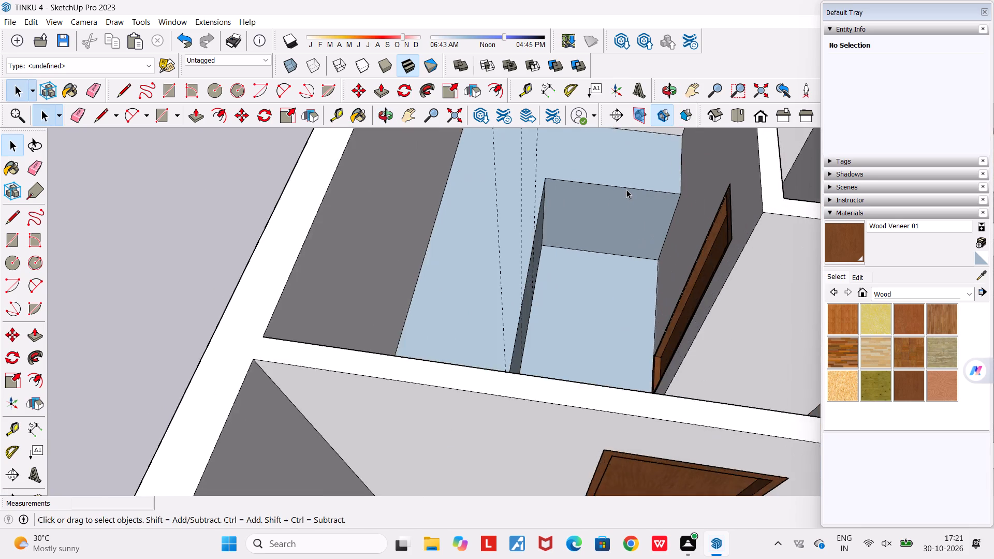
pyautogui.scroll(3, 626, 189)
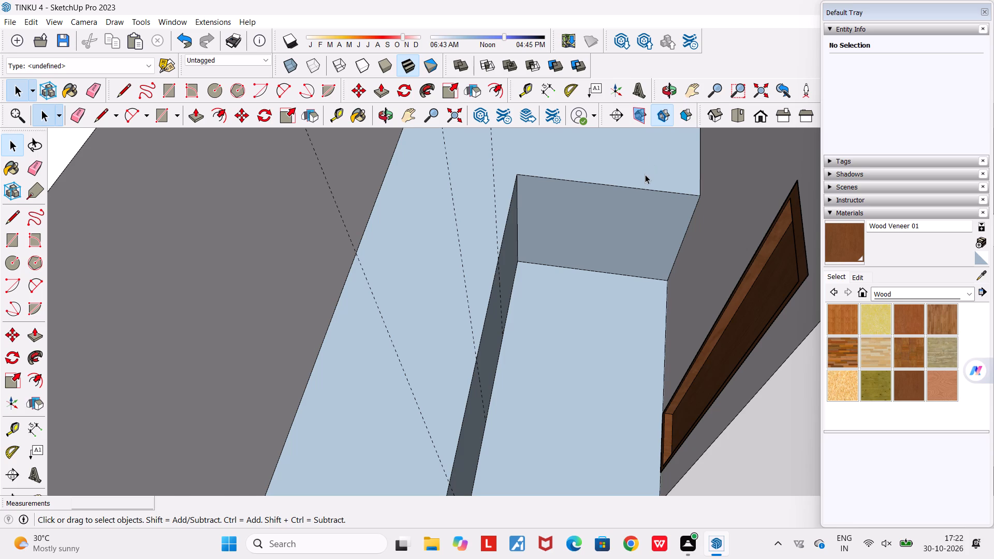
pyautogui.scroll(-2, 645, 174)
pyautogui.moveTo(645, 174); pyautogui.dragTo(665, 165, button='middle')
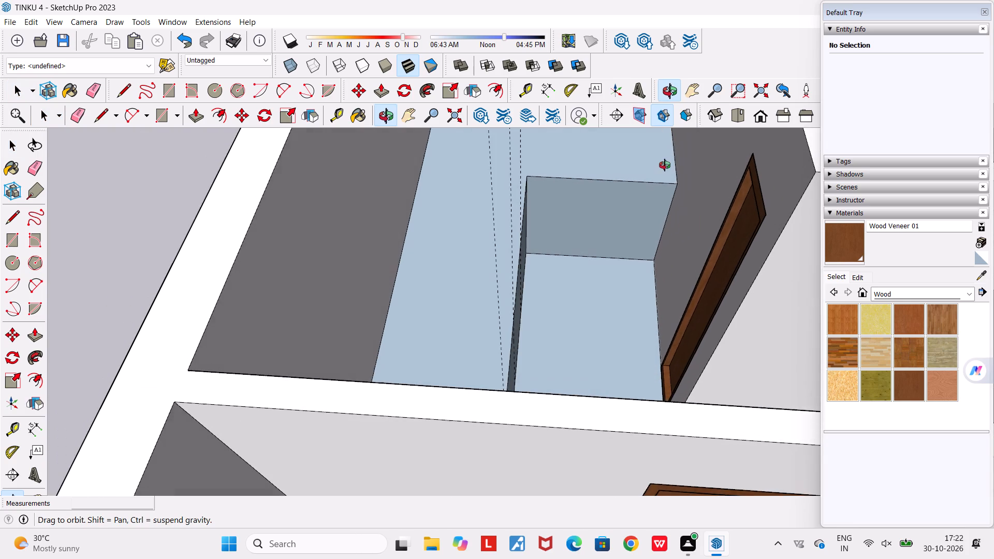
pyautogui.moveTo(665, 165); pyautogui.dragTo(664, 165, button='middle')
pyautogui.scroll(4, 646, 164)
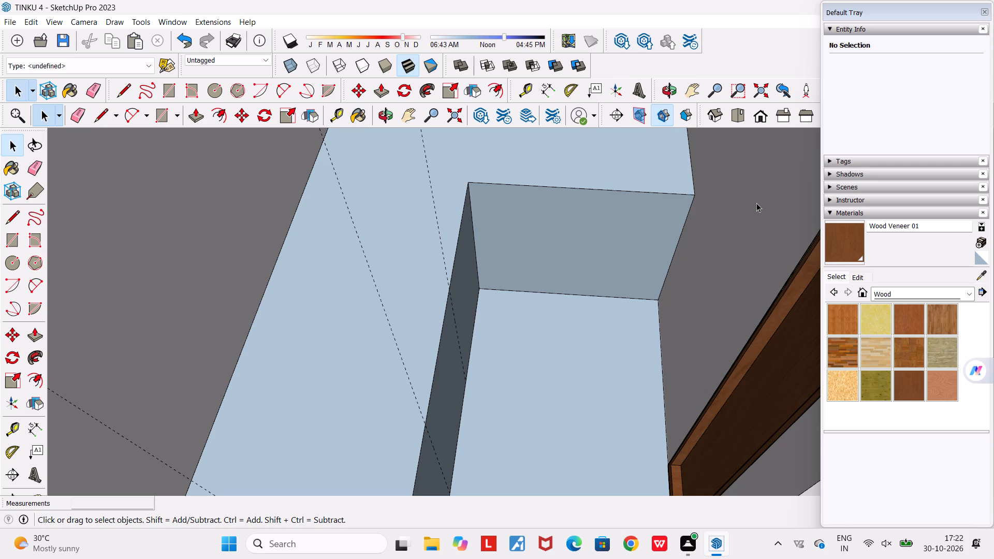
pyautogui.click(339, 114)
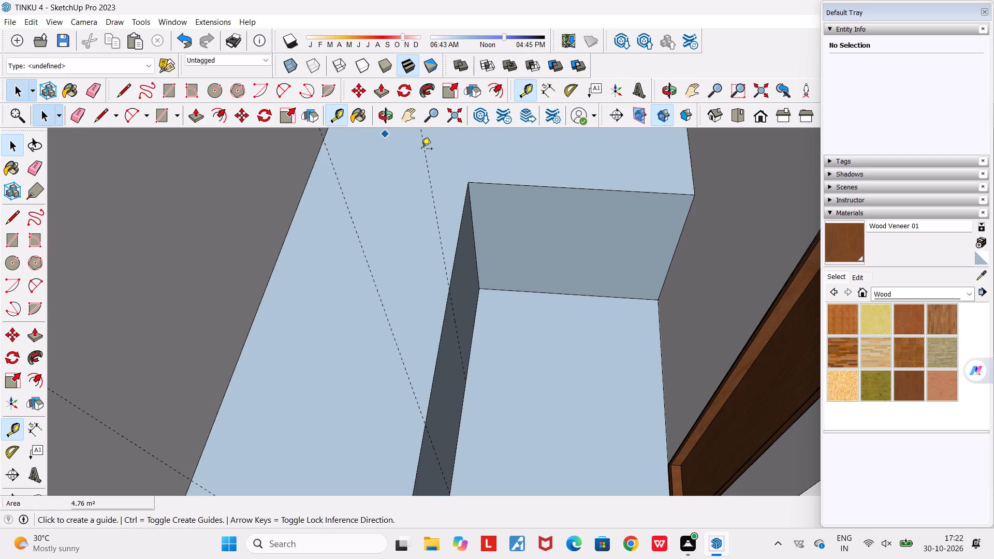
pyautogui.click(581, 190)
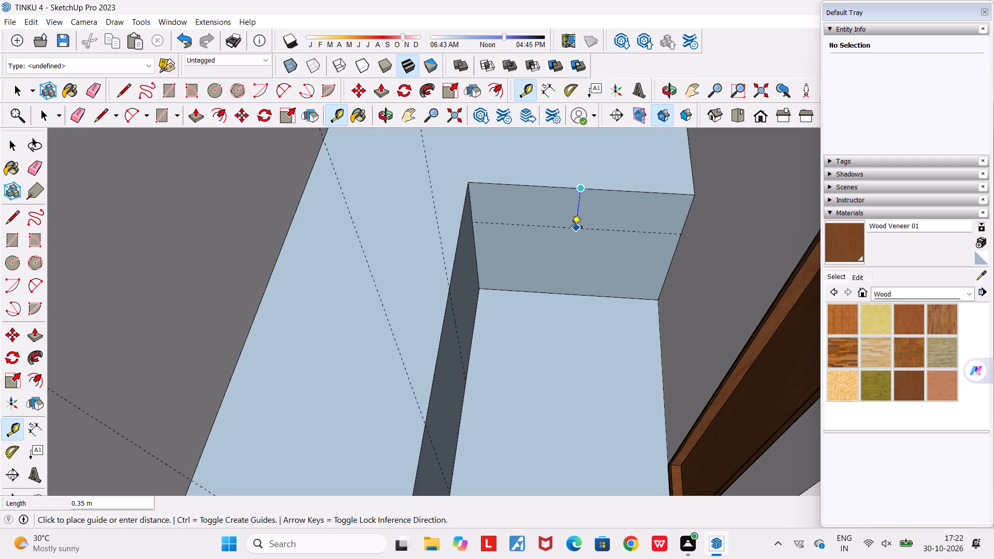
pyautogui.scroll(3, 572, 228)
pyautogui.moveTo(578, 222); pyautogui.dragTo(577, 154, button='middle')
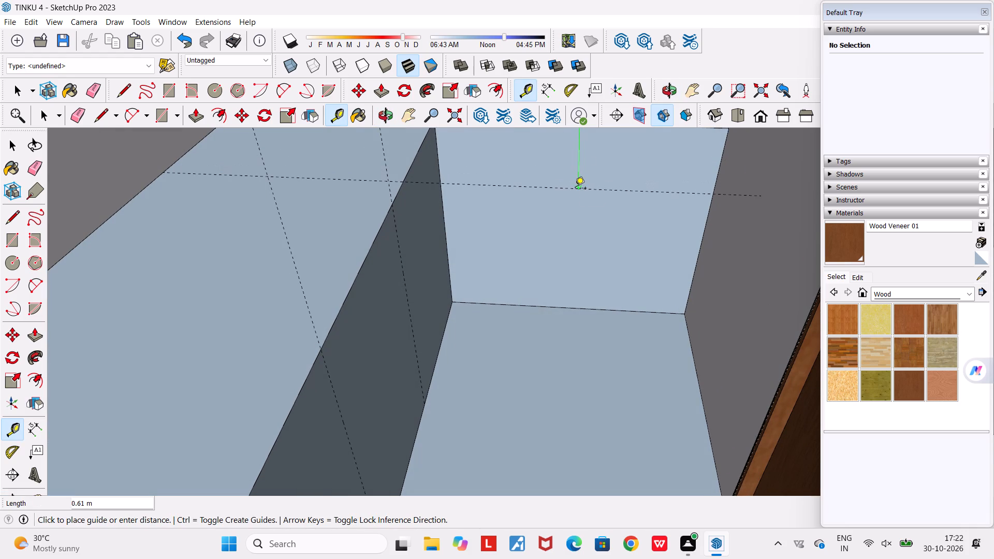
pyautogui.moveTo(580, 191); pyautogui.dragTo(590, 192, button='middle')
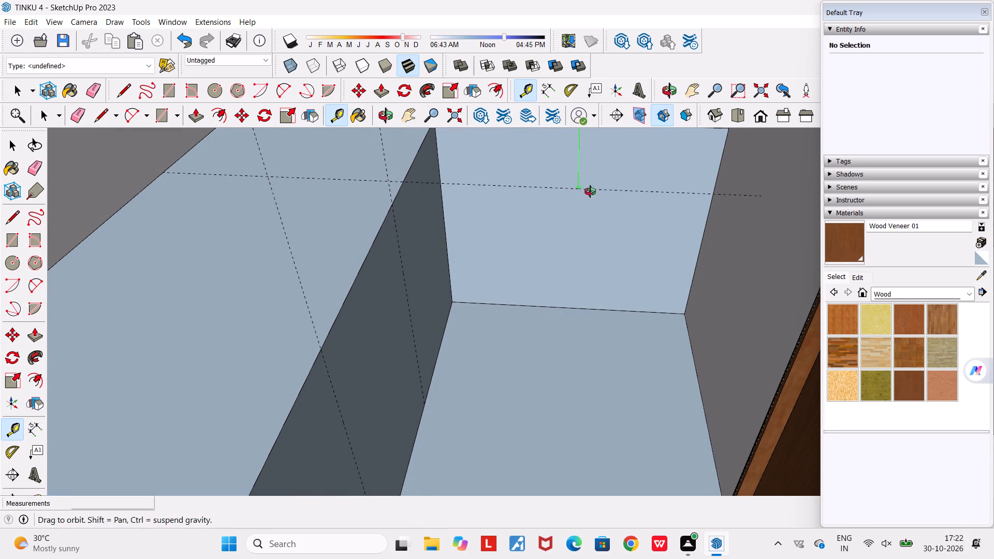
pyautogui.moveTo(590, 192); pyautogui.dragTo(567, 200, button='middle')
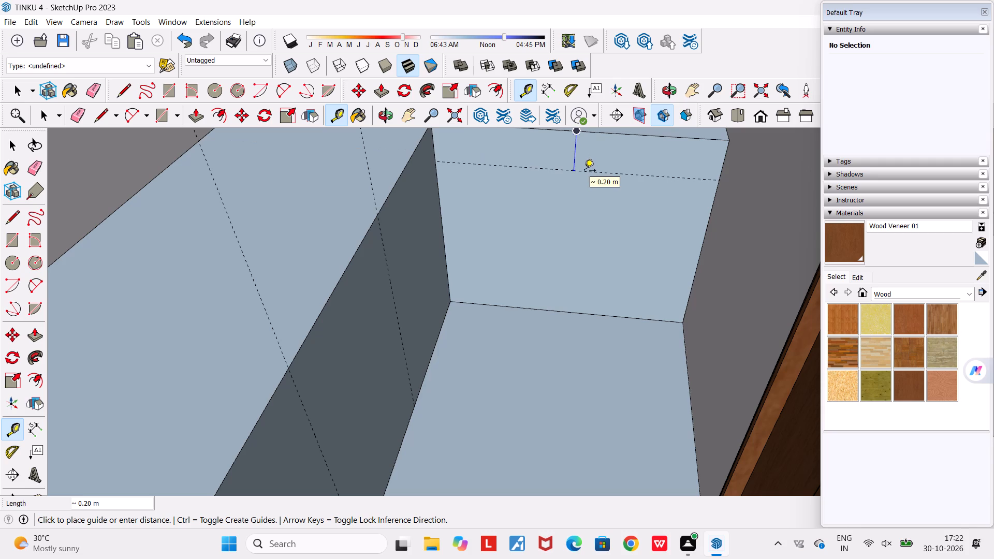
pyautogui.write('0.20')
pyautogui.press('Return')
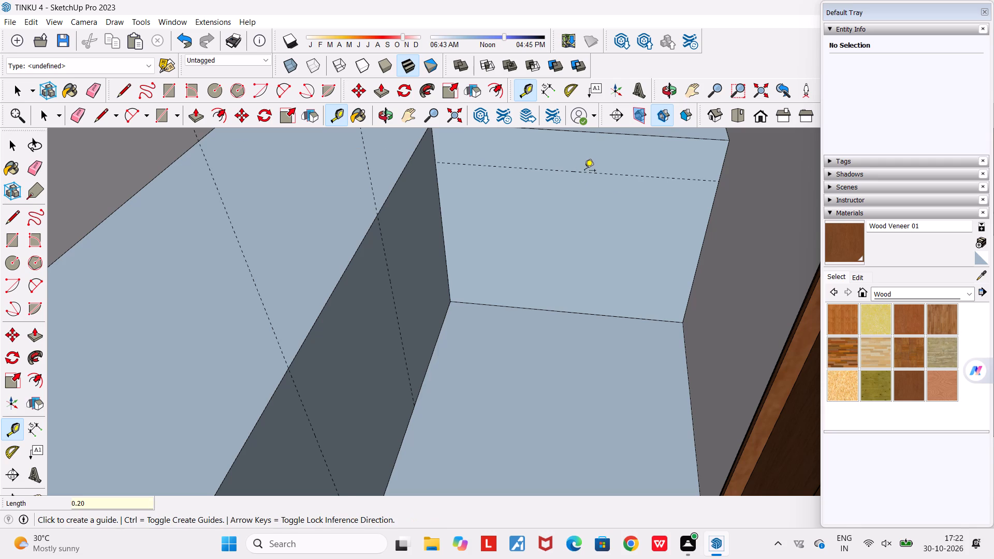
# Place a vertical guide about 0.67 m from the wall-side edge of the short leg's front face.
pyautogui.click(703, 251)
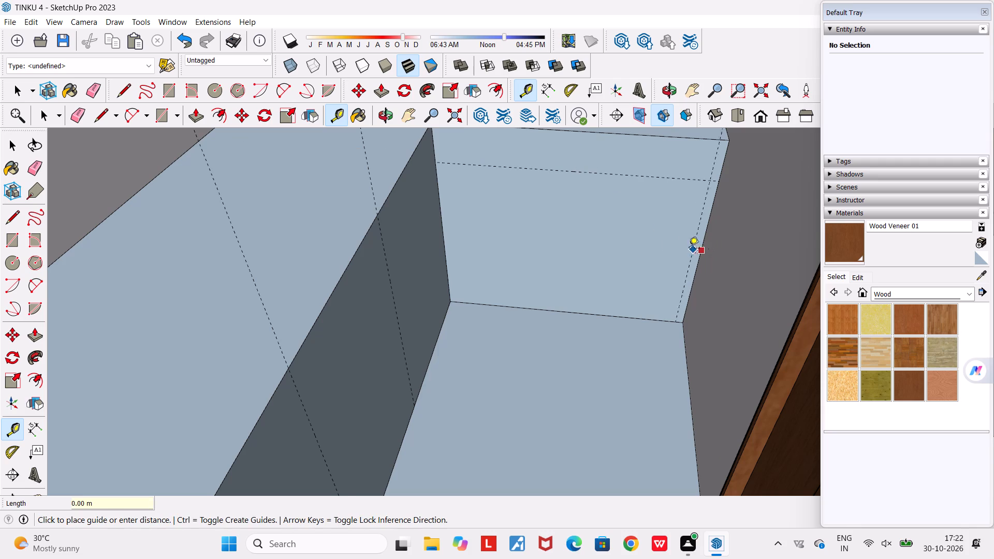
pyautogui.click(573, 246)
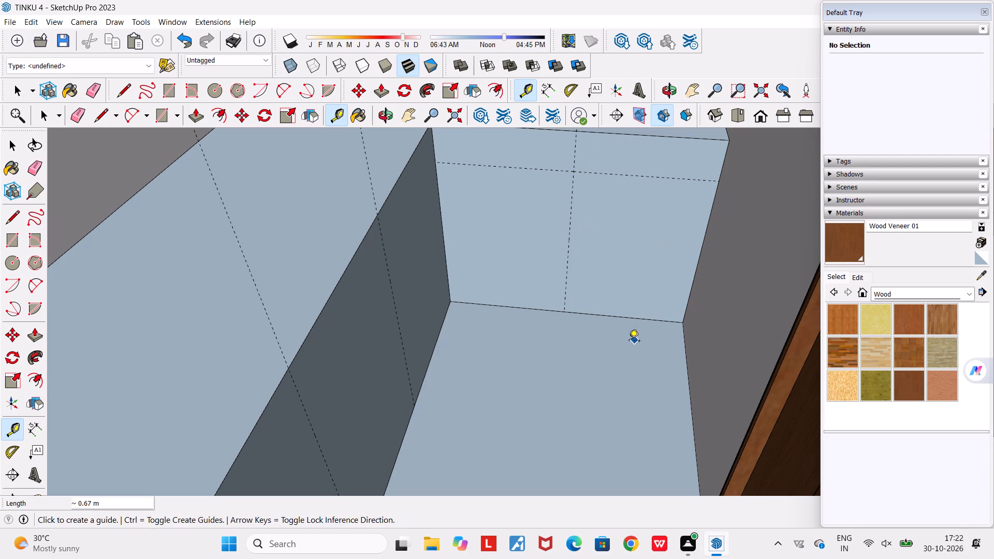
pyautogui.press('space')
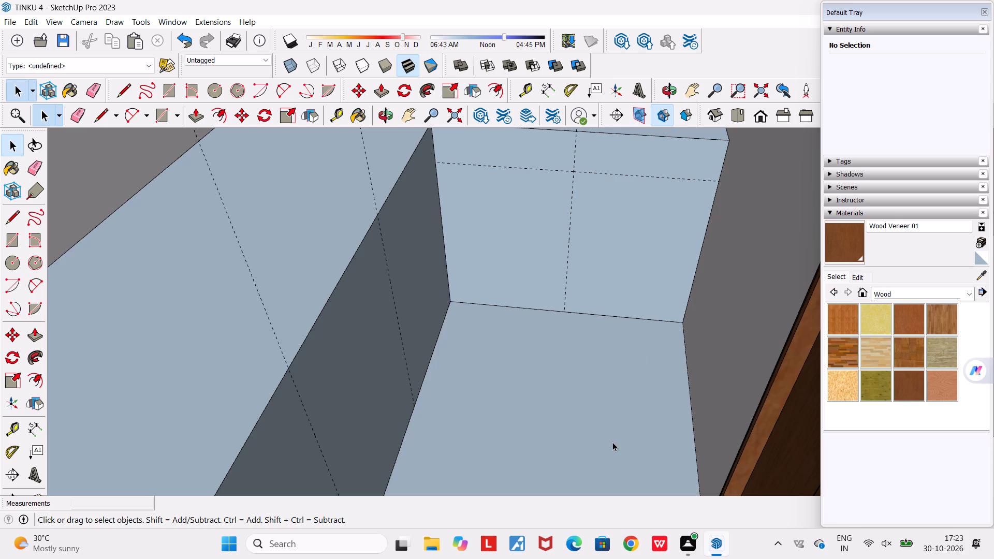
# Draw a line along the horizontal guide across the full width of the short leg's front face.
pyautogui.scroll(-3, 612, 442)
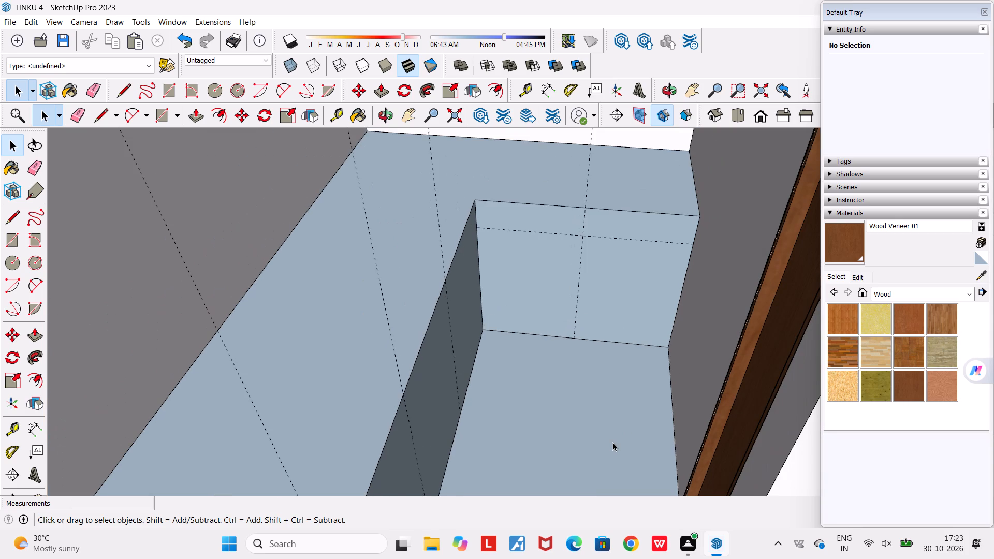
pyautogui.scroll(1, 612, 442)
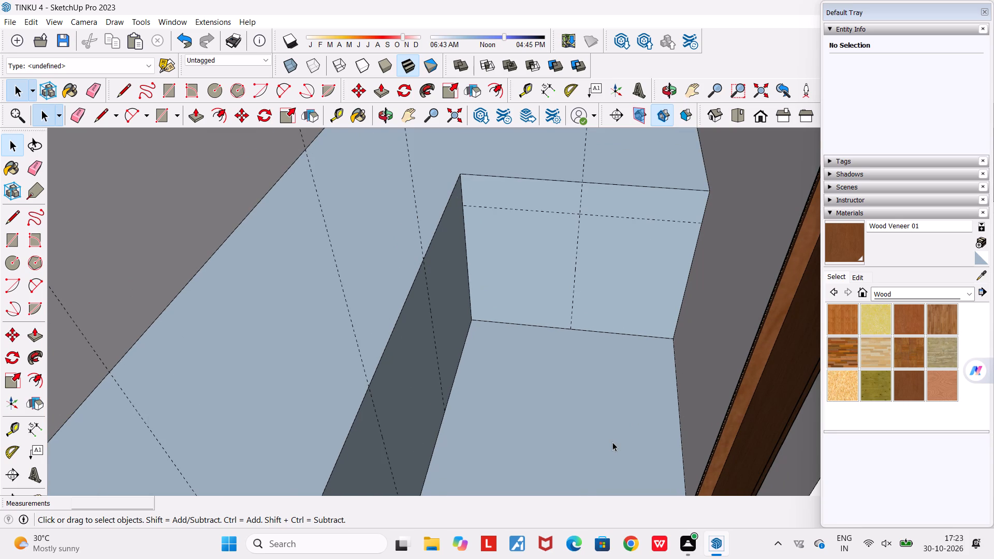
pyautogui.scroll(-1, 612, 442)
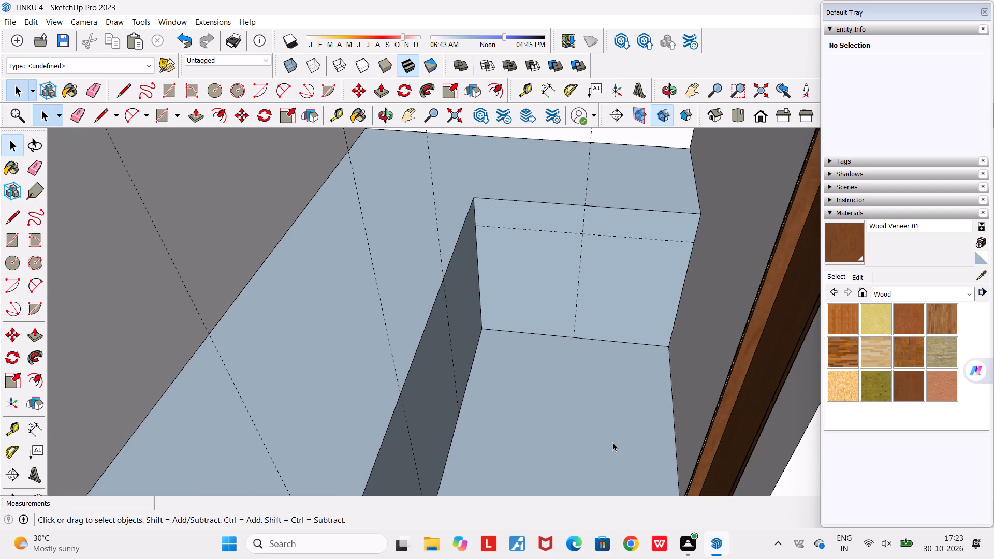
pyautogui.scroll(-2, 612, 442)
pyautogui.scroll(2, 612, 442)
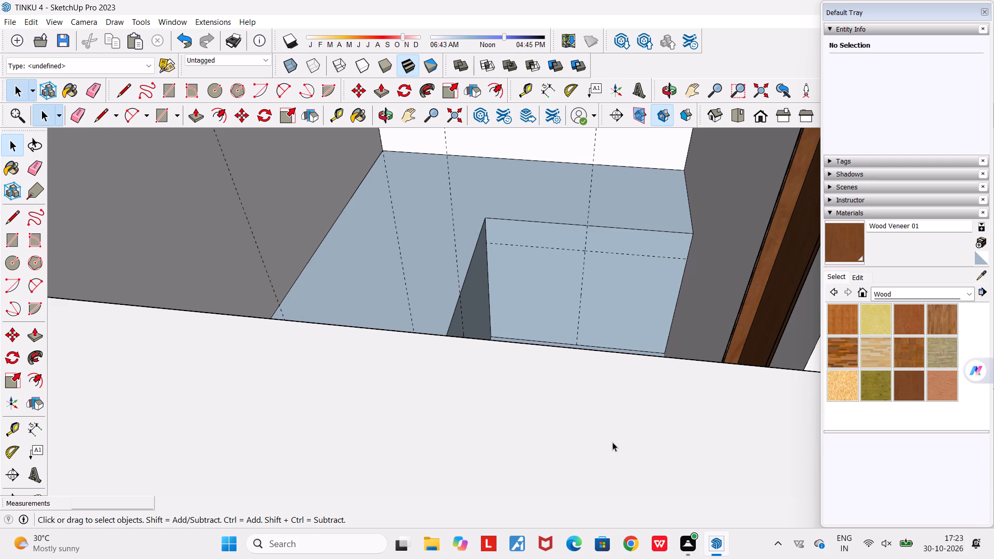
pyautogui.scroll(-4, 612, 442)
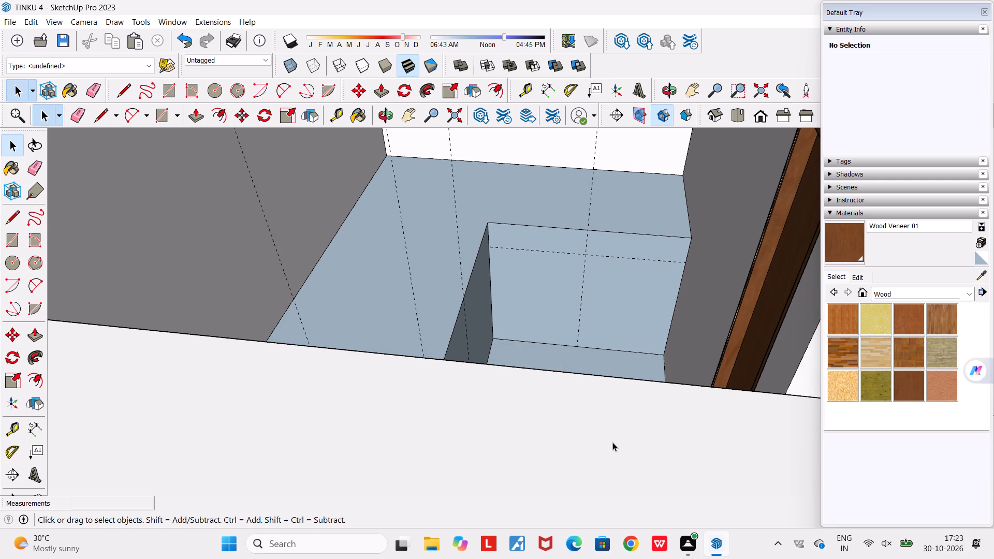
pyautogui.scroll(-1, 612, 442)
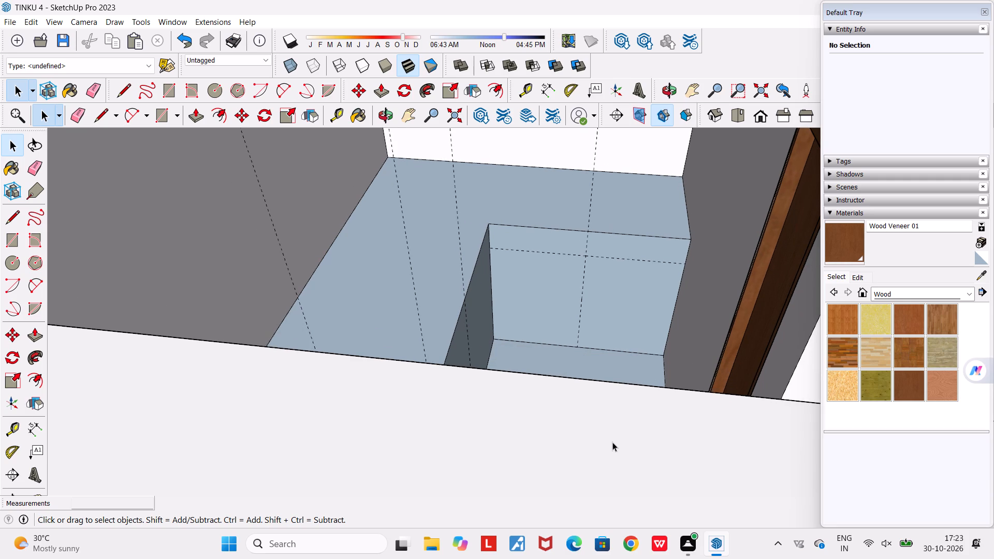
pyautogui.scroll(2, 483, 240)
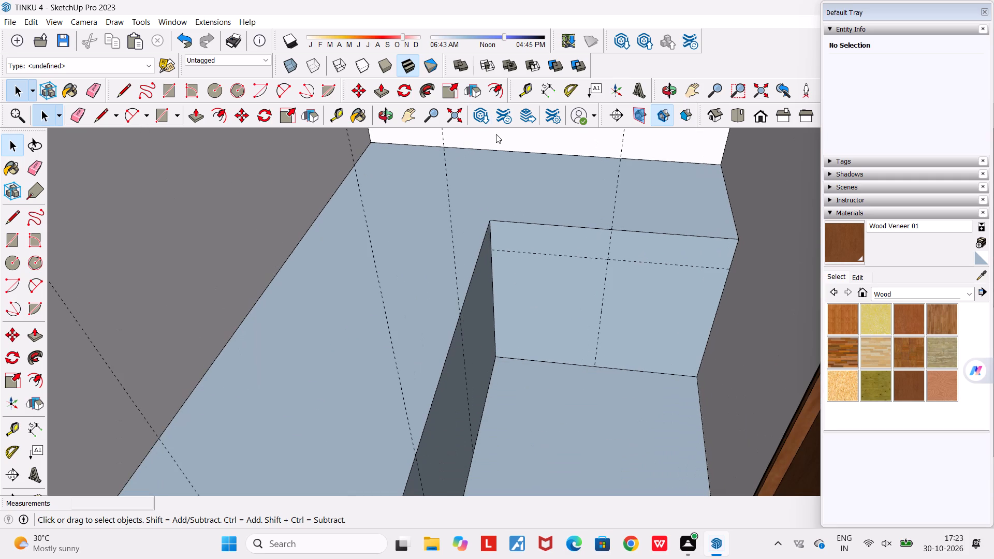
pyautogui.click(115, 90)
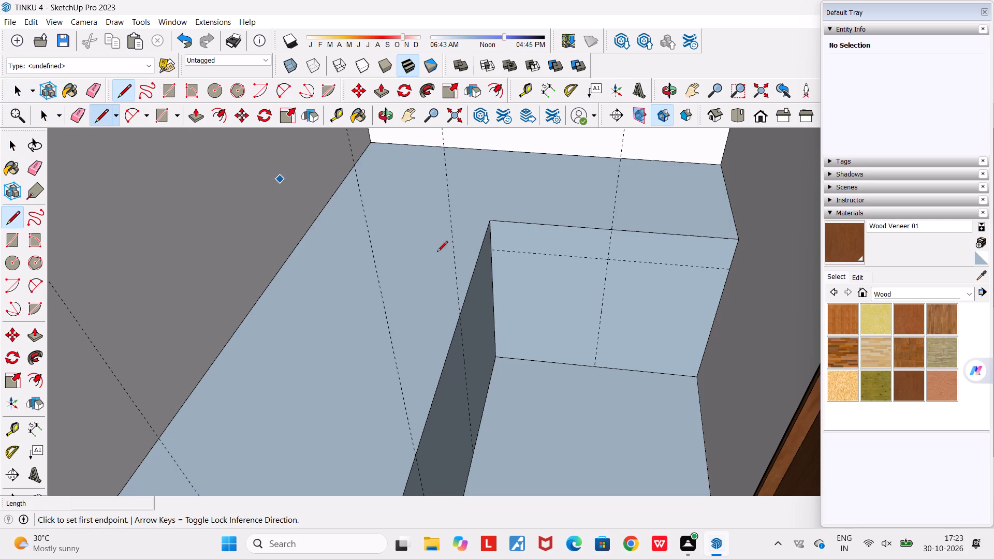
pyautogui.scroll(3, 493, 255)
pyautogui.click(494, 251)
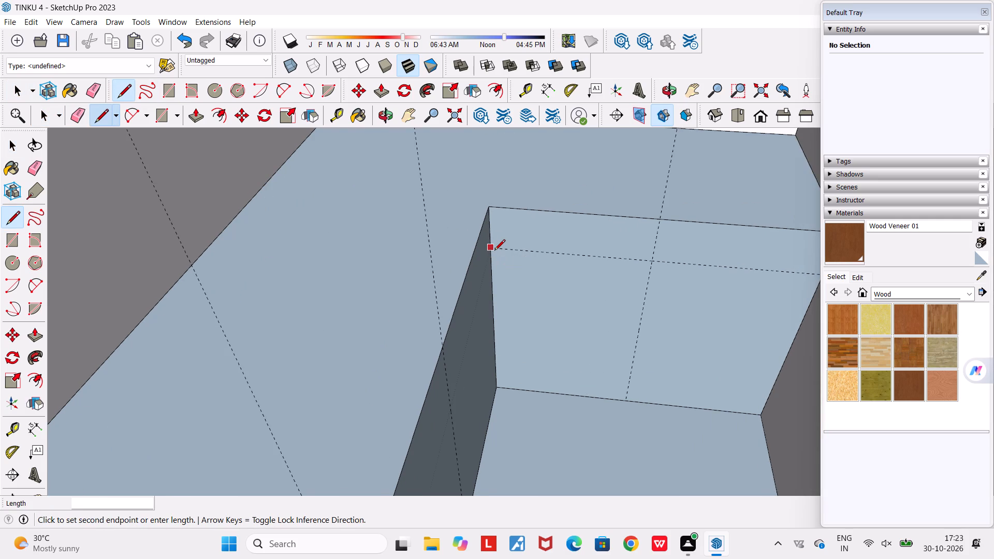
pyautogui.scroll(-1, 494, 251)
pyautogui.click(794, 276)
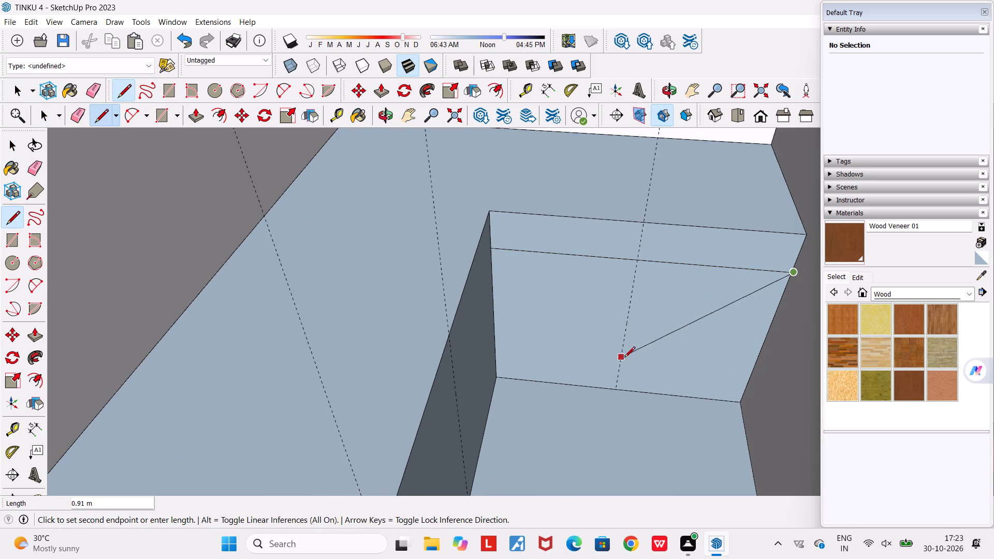
pyautogui.press('Escape')
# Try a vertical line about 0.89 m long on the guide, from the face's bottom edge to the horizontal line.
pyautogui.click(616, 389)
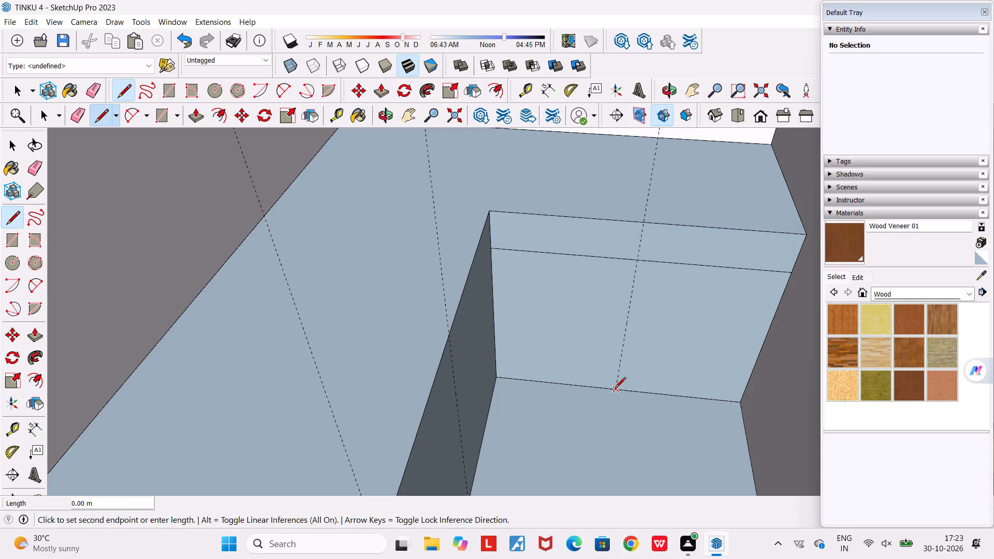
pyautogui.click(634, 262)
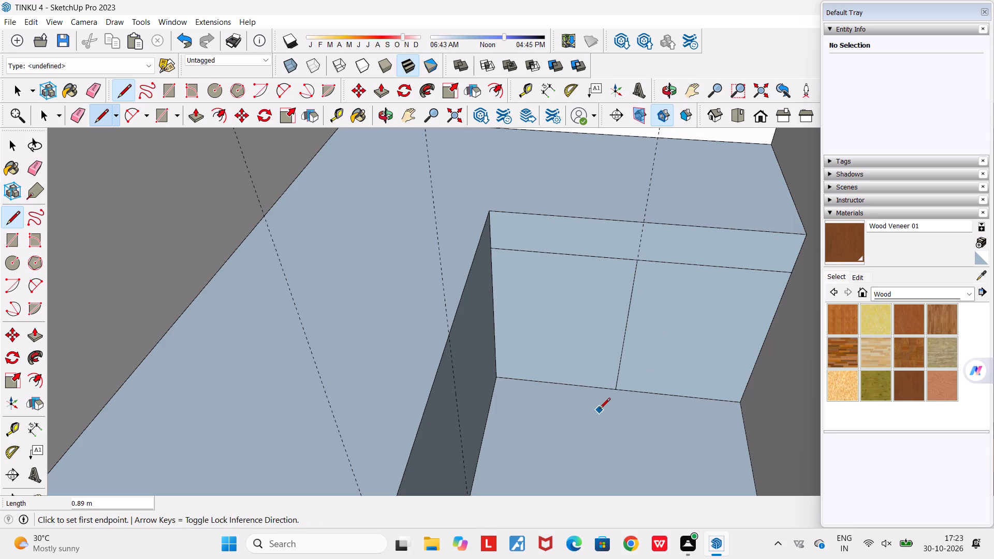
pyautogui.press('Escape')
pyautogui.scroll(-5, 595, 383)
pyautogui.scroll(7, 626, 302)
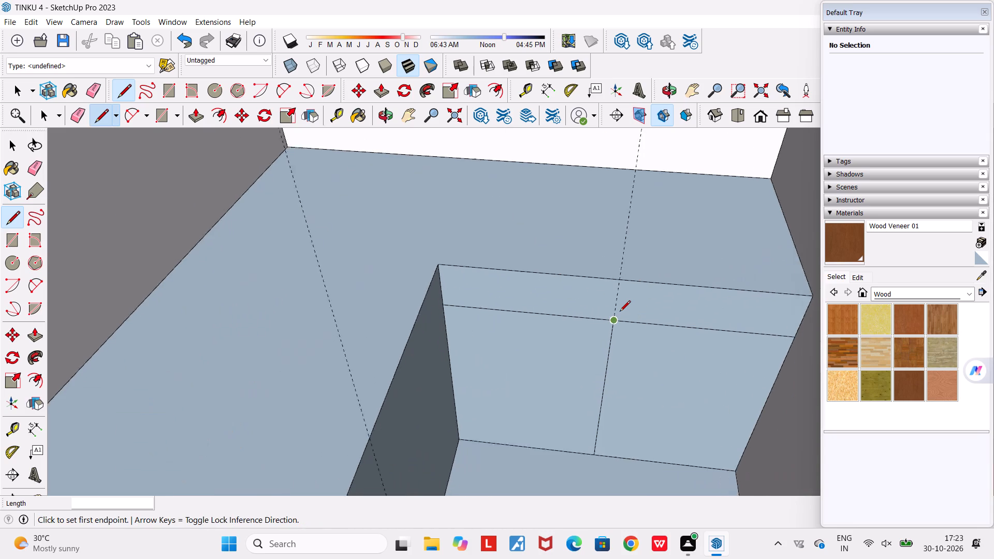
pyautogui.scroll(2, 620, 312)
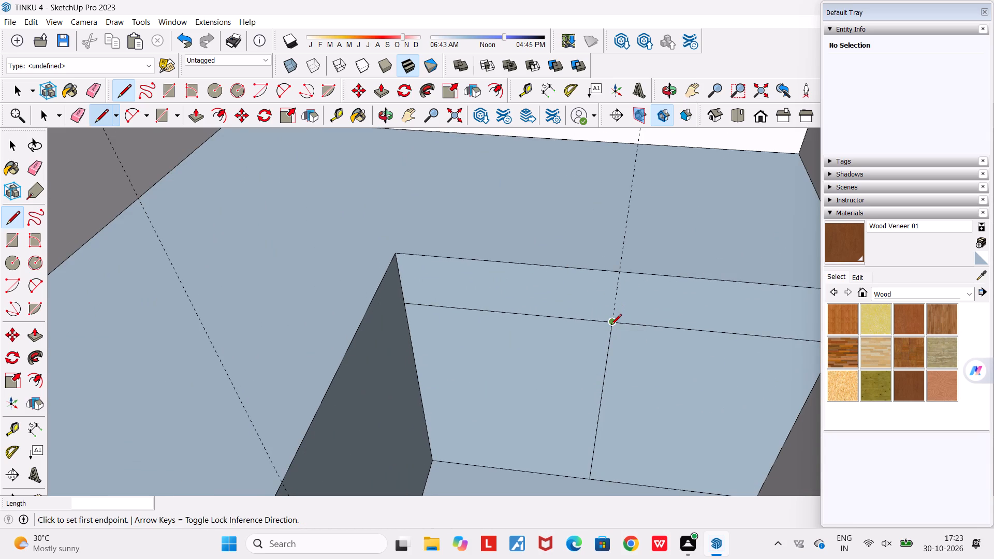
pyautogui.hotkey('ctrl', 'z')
# Draw a vertical line about 1.09 m long on the guide, from the short leg face's bottom edge to its top edge.
pyautogui.click(591, 481)
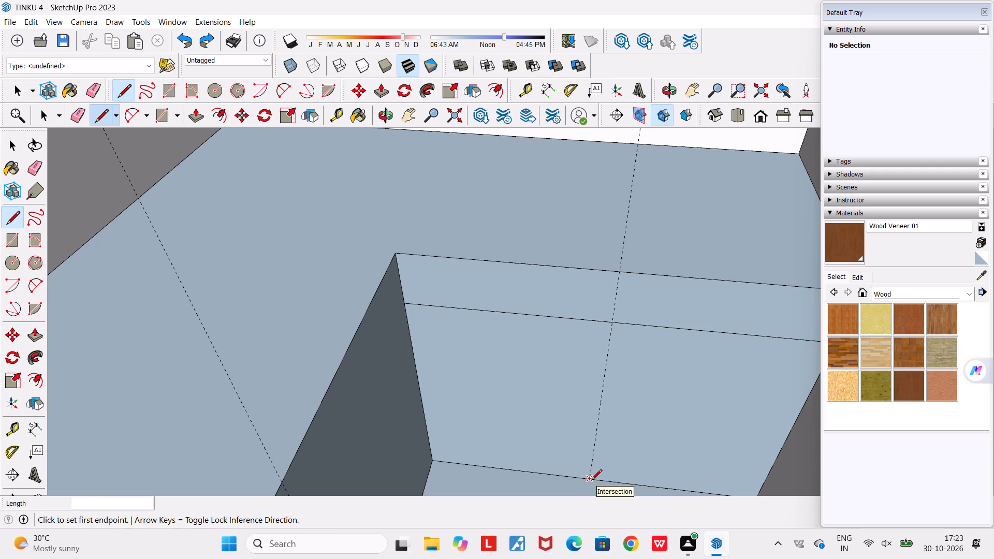
pyautogui.click(622, 275)
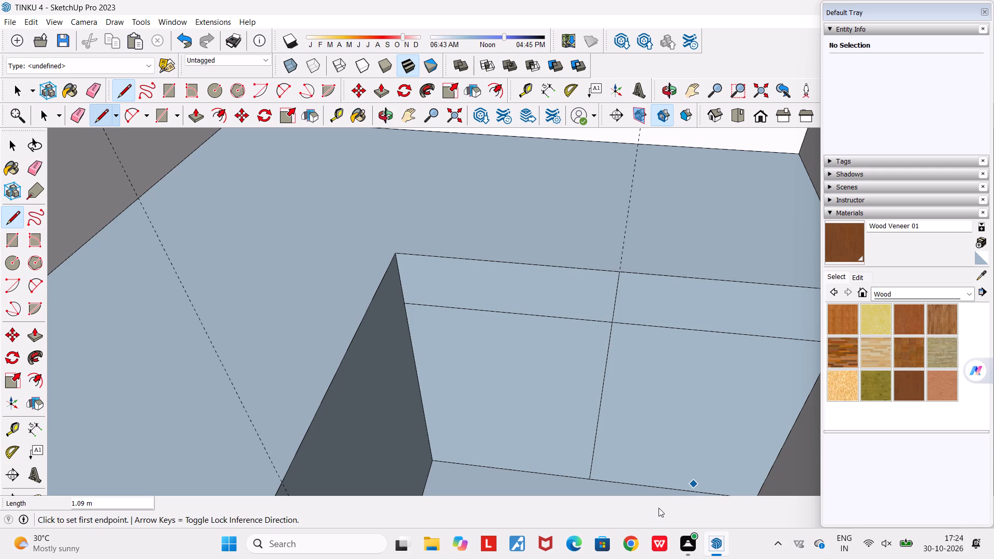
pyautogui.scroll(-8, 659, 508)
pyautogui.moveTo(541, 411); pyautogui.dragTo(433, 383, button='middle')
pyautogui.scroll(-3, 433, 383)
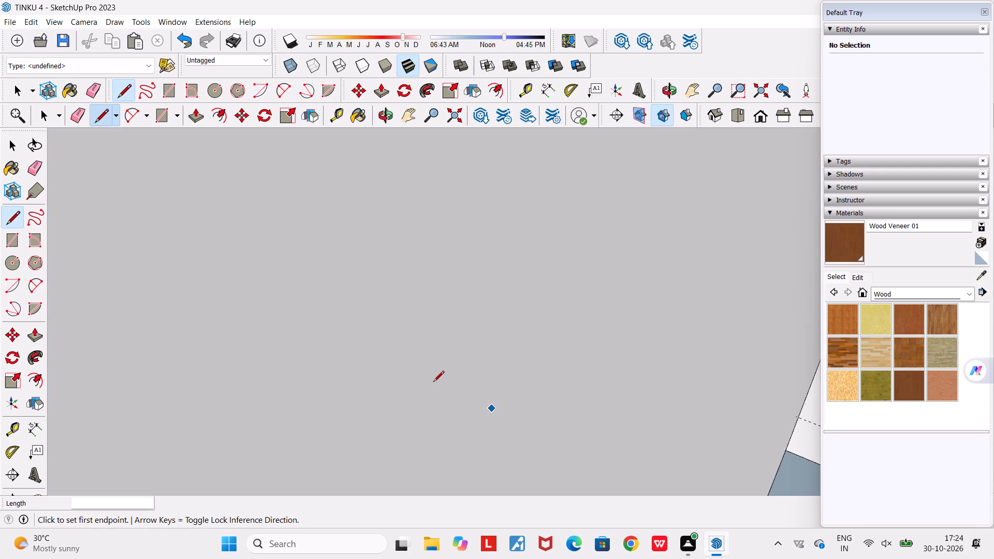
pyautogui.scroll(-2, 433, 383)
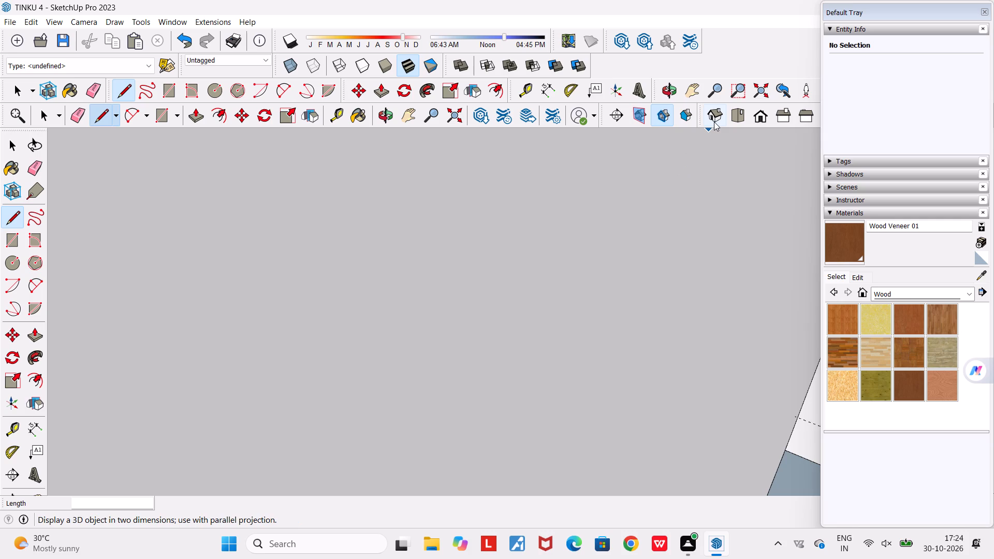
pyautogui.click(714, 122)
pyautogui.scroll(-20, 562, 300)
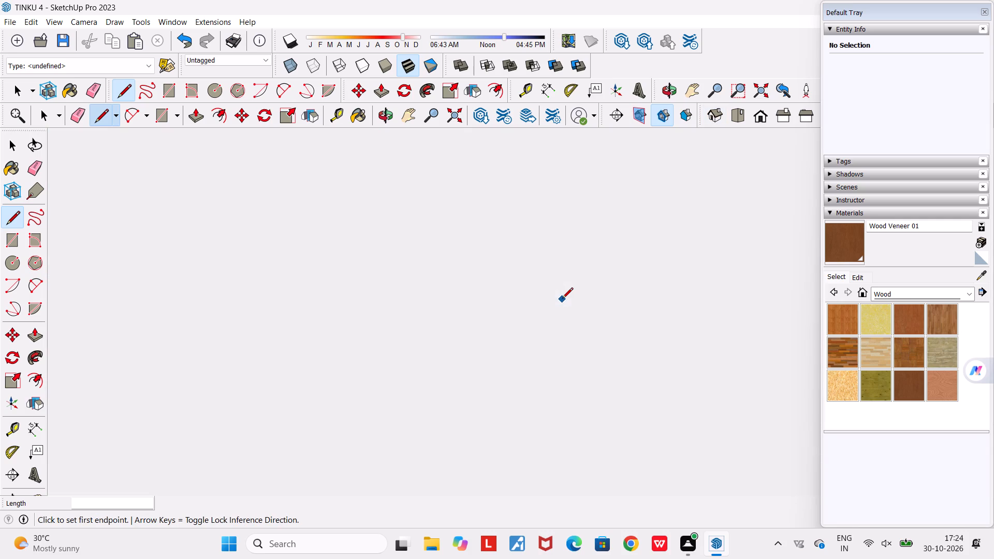
# Draw a vertical line about 1.09 m long on the guide nearest the inner corner, across the long leg's front face.
pyautogui.scroll(-3, 562, 299)
pyautogui.click(740, 116)
pyautogui.scroll(-2, 575, 335)
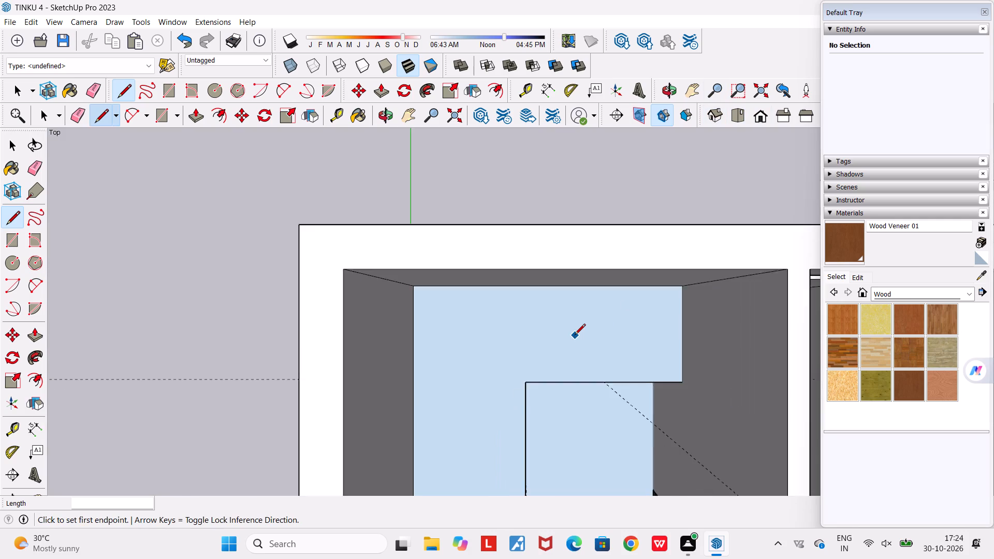
pyautogui.scroll(-5, 575, 335)
pyautogui.moveTo(575, 335); pyautogui.dragTo(417, 180, button='middle')
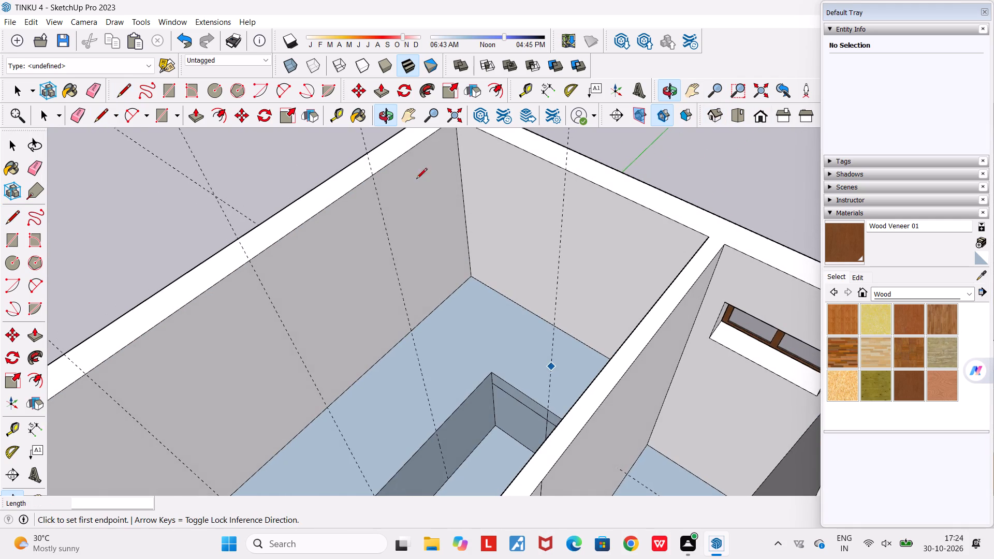
pyautogui.scroll(2, 437, 474)
pyautogui.moveTo(437, 474); pyautogui.dragTo(355, 517, button='middle')
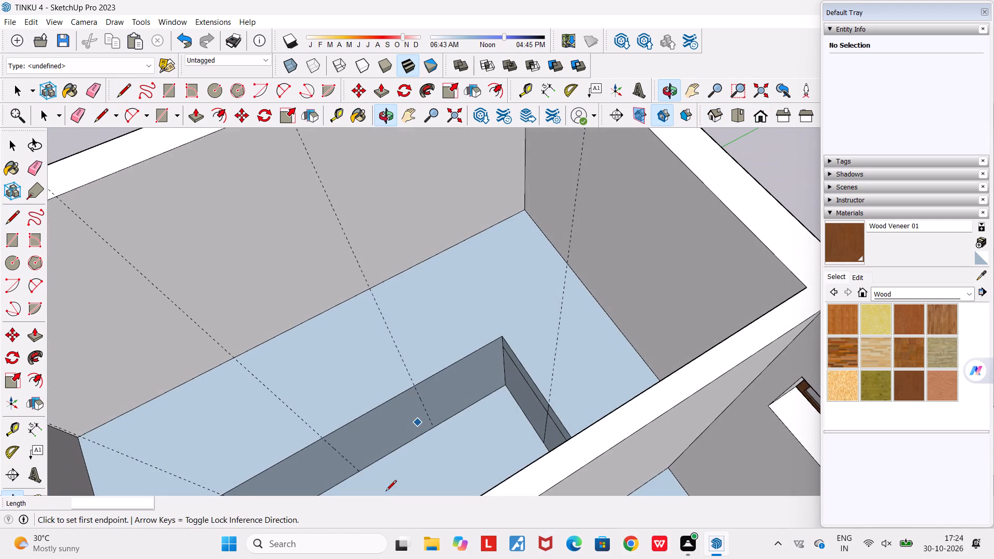
pyautogui.scroll(9, 423, 436)
pyautogui.click(445, 422)
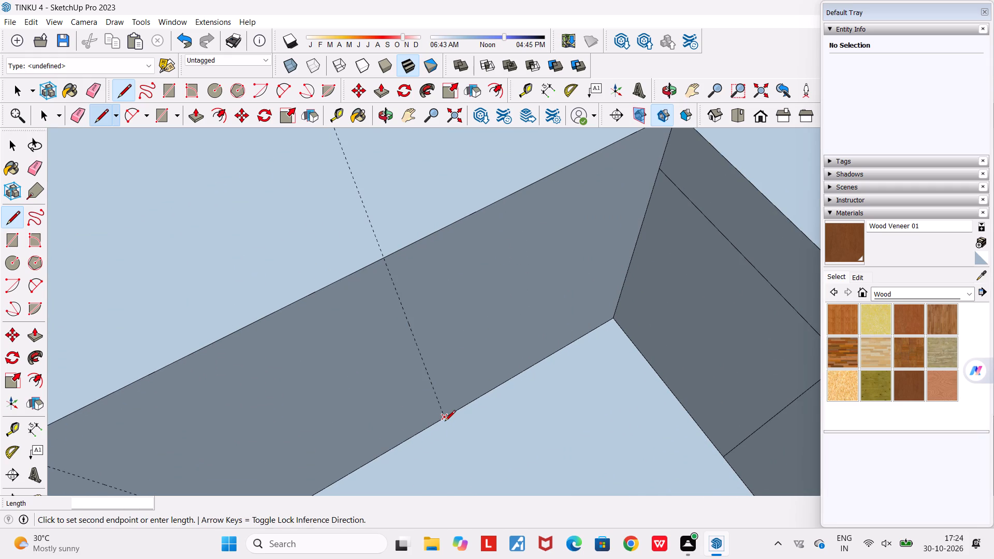
pyautogui.click(382, 263)
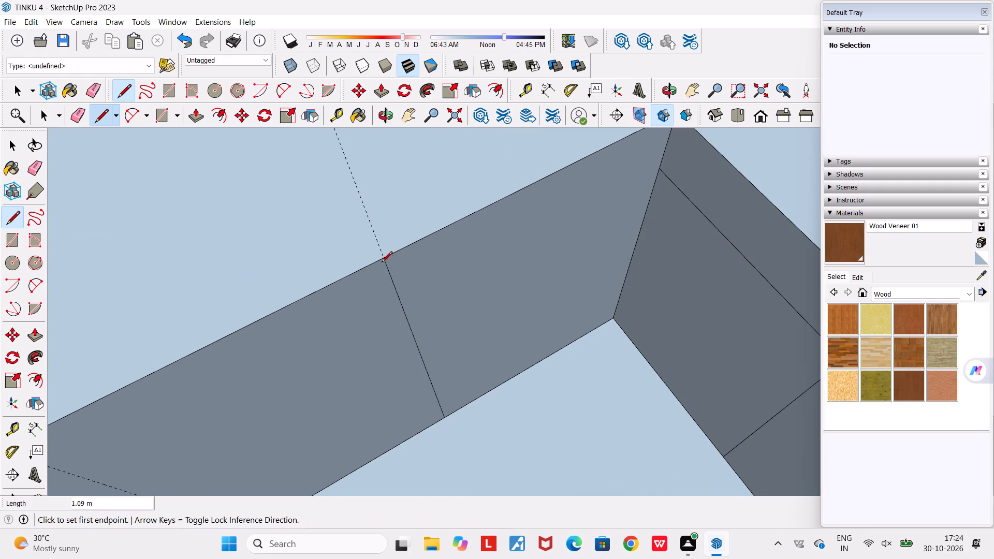
# Draw a rectangle about 0.77 m by 1.09 m between the two remaining vertical guides on the long leg's front face.
pyautogui.scroll(-8, 382, 263)
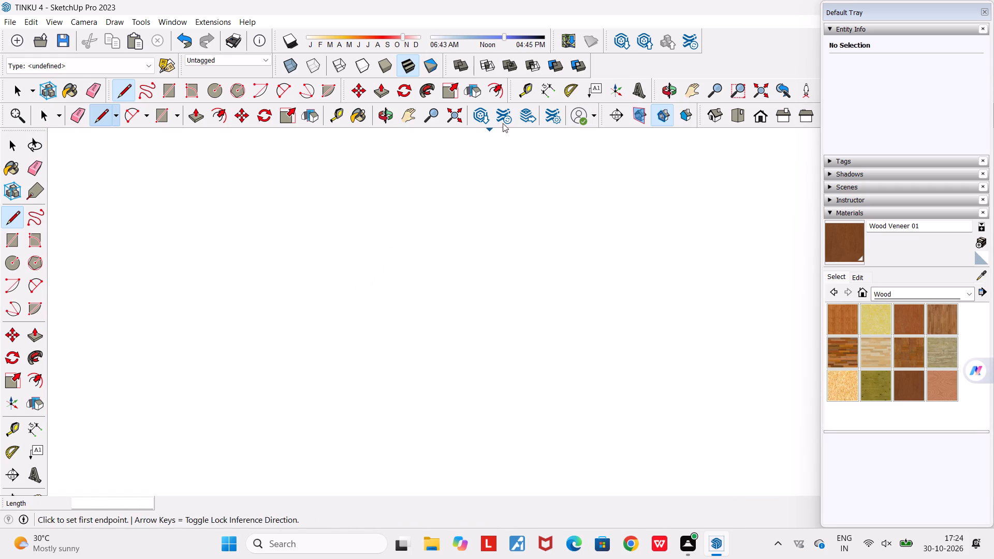
pyautogui.click(460, 113)
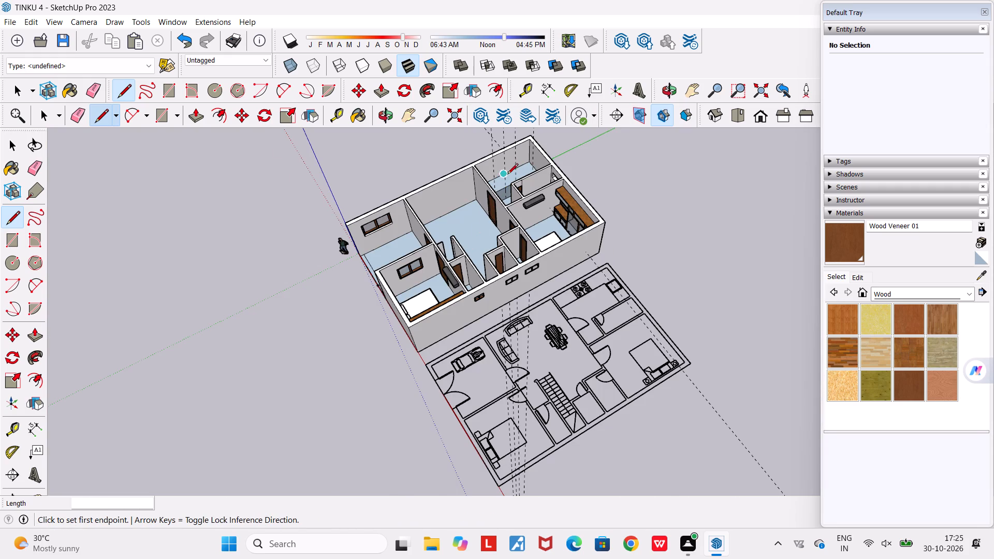
pyautogui.scroll(8, 507, 175)
pyautogui.moveTo(506, 186); pyautogui.dragTo(375, 190, button='middle')
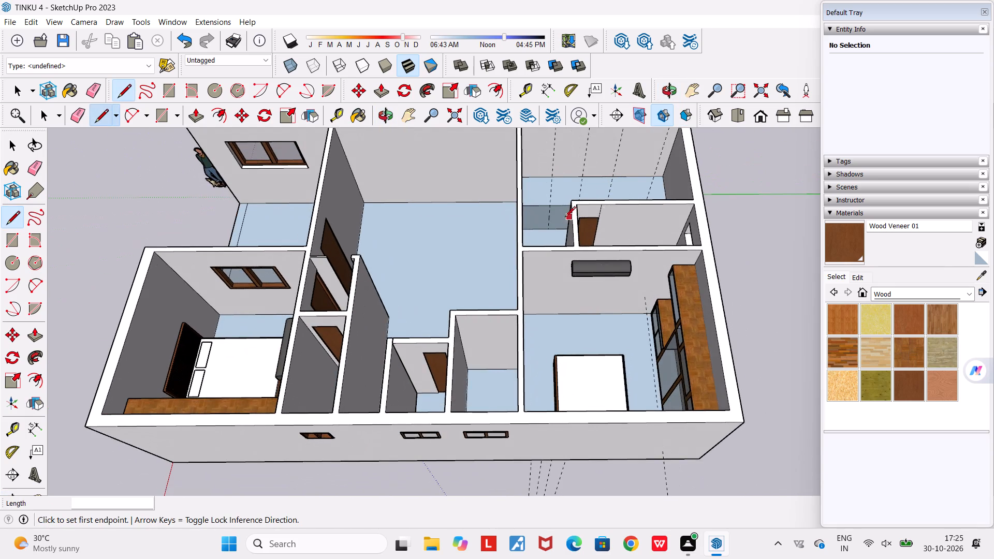
pyautogui.scroll(14, 562, 219)
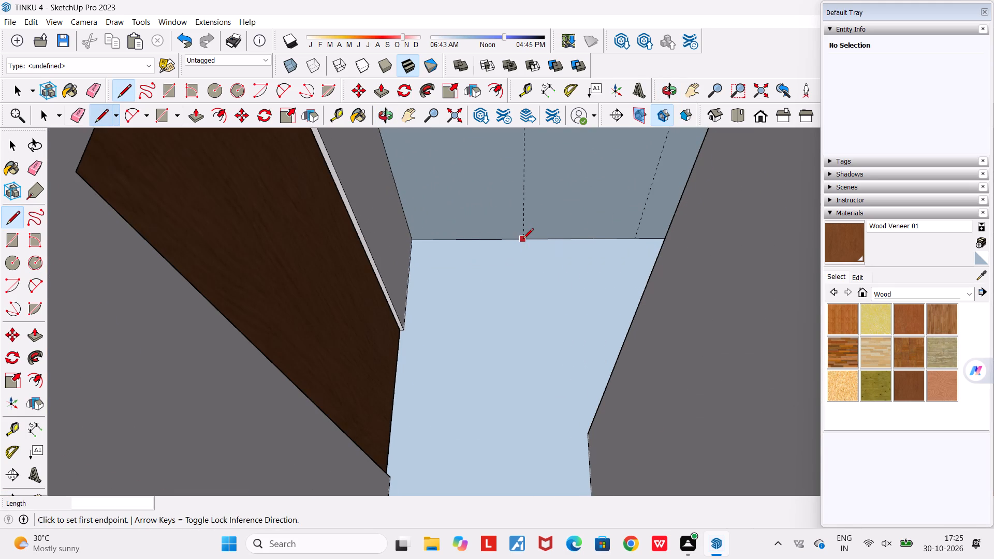
pyautogui.scroll(6, 523, 240)
pyautogui.moveTo(527, 230); pyautogui.dragTo(528, 217, button='middle')
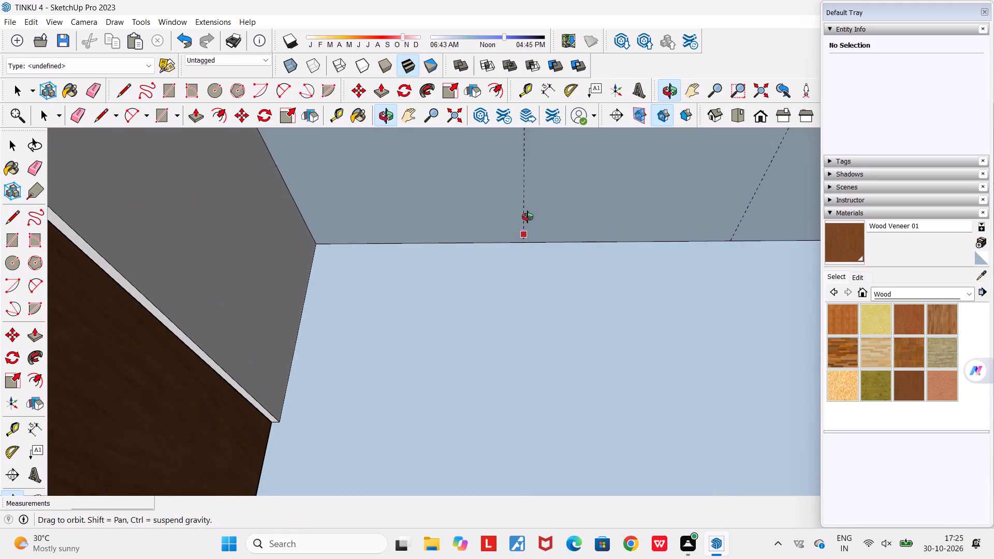
pyautogui.moveTo(528, 217); pyautogui.dragTo(528, 220, button='middle')
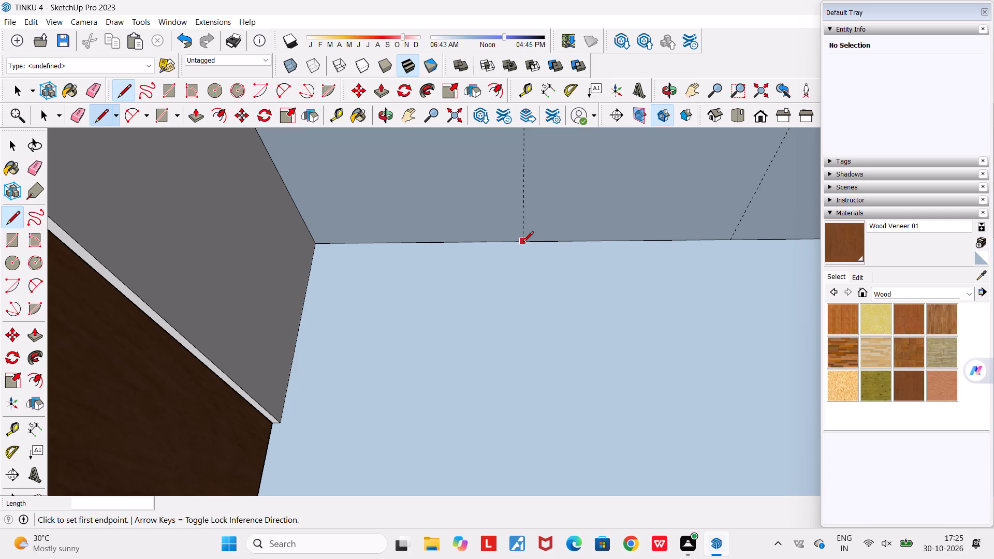
pyautogui.moveTo(523, 243); pyautogui.dragTo(551, 304, button='middle')
pyautogui.scroll(-4, 551, 304)
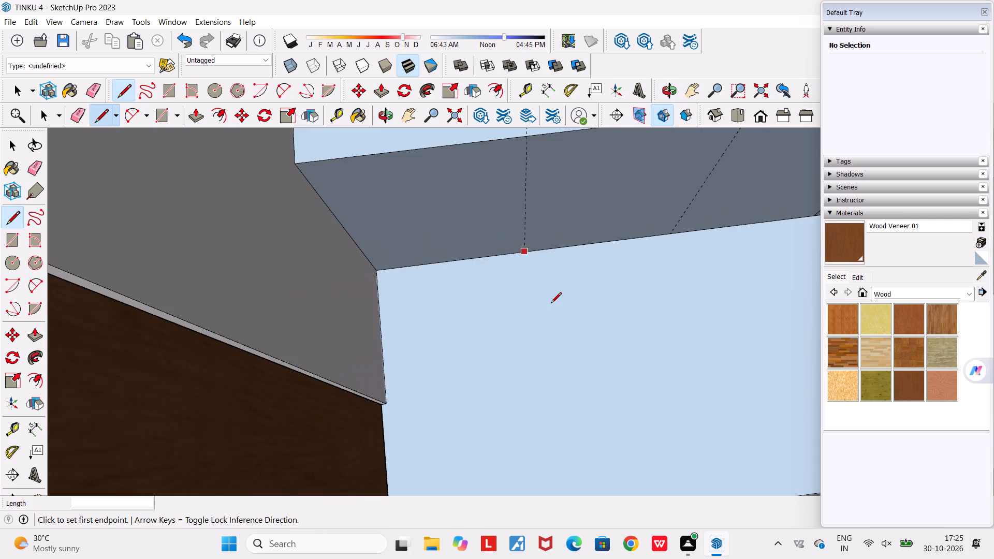
pyautogui.scroll(-3, 552, 297)
pyautogui.moveTo(545, 258); pyautogui.dragTo(608, 208, button='middle')
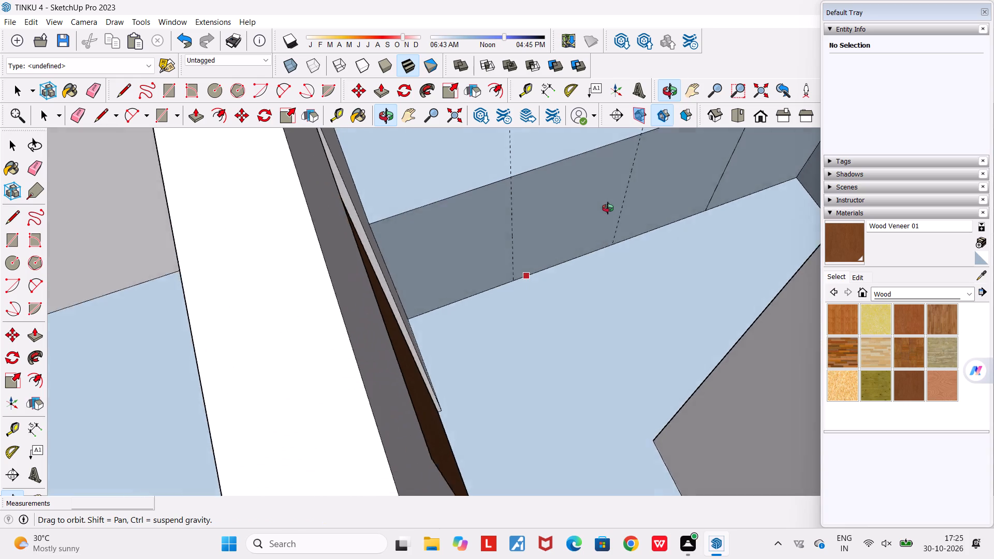
pyautogui.moveTo(608, 208); pyautogui.dragTo(587, 201, button='middle')
pyautogui.scroll(-4, 587, 201)
pyautogui.scroll(5, 628, 171)
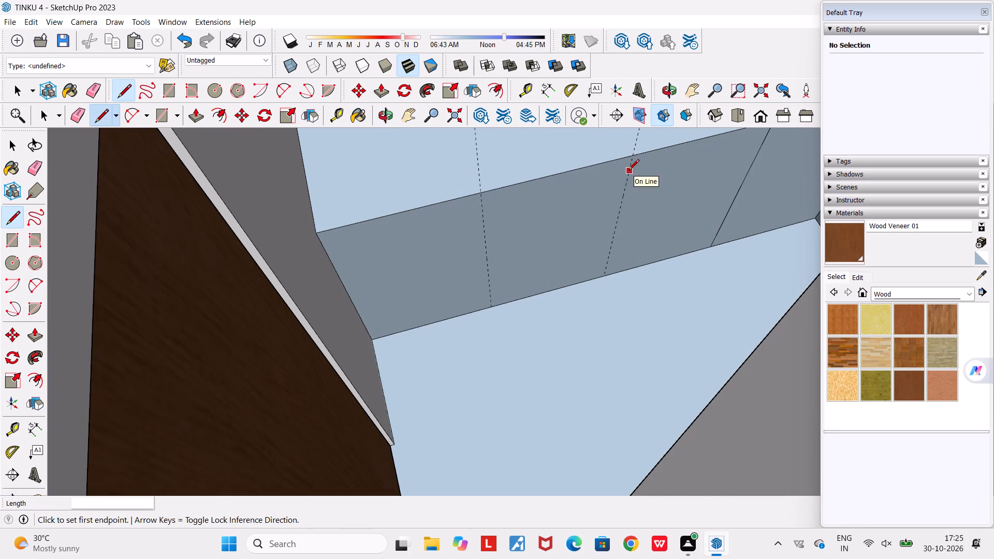
pyautogui.click(177, 89)
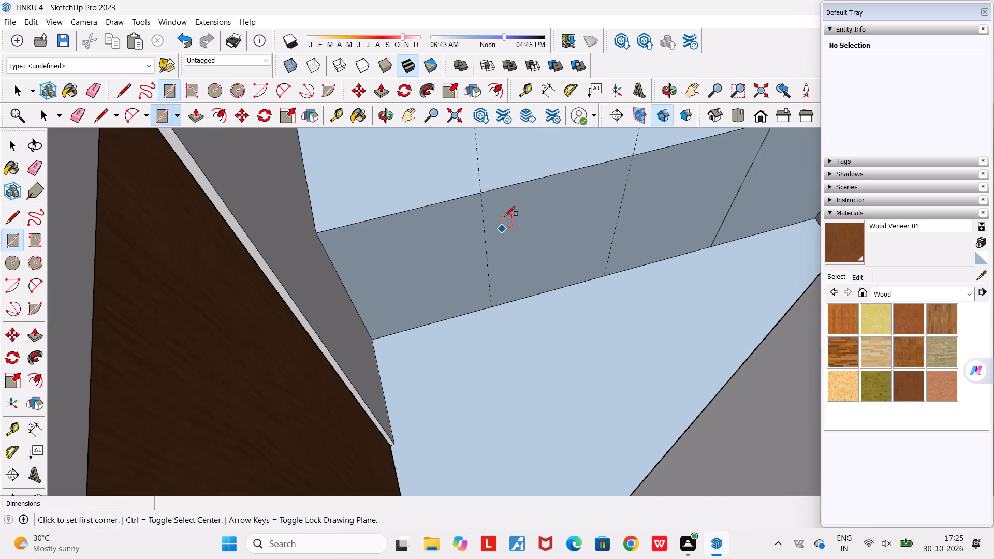
pyautogui.click(480, 193)
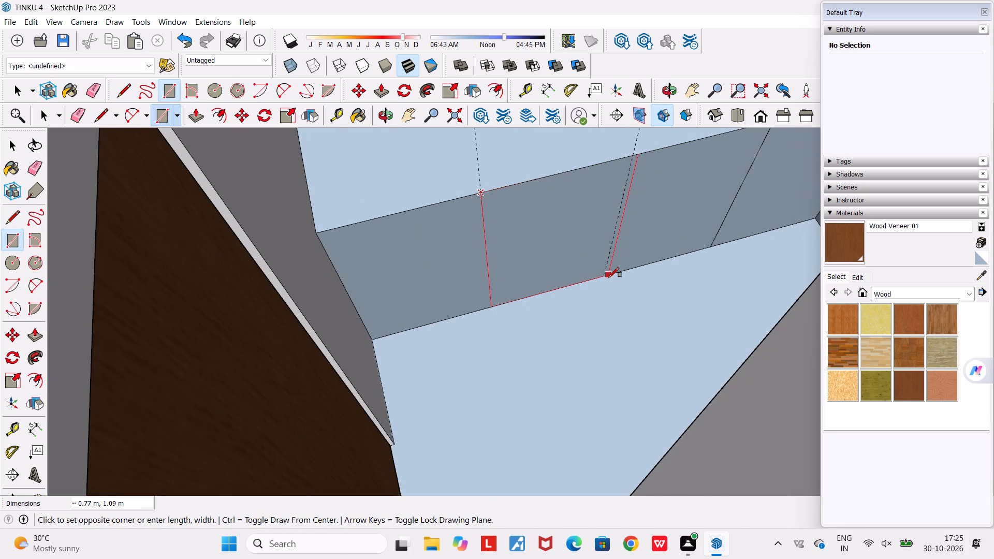
pyautogui.scroll(5, 607, 277)
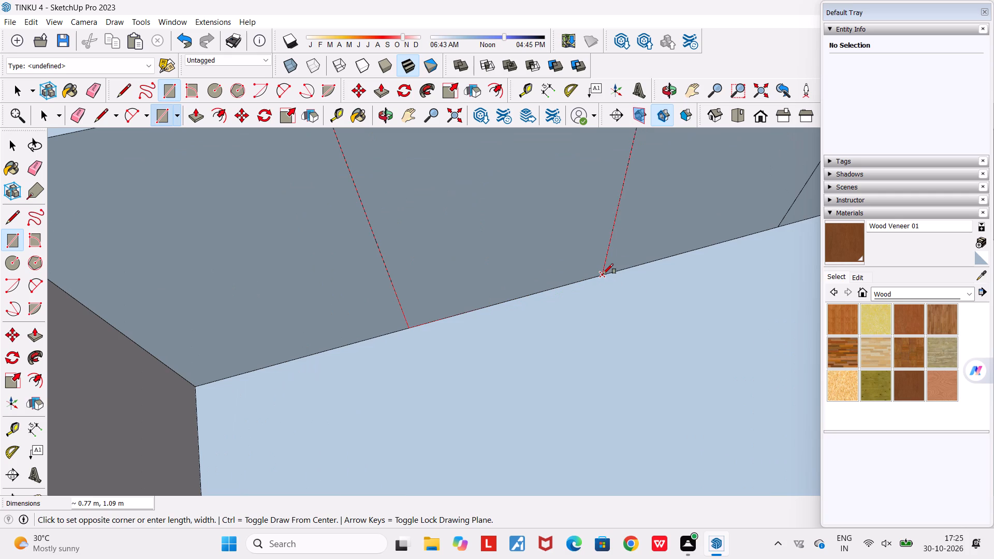
pyautogui.click(603, 274)
# Erase the construction guides running through the kitchen and beyond the house.
pyautogui.scroll(-9, 603, 274)
pyautogui.moveTo(603, 274); pyautogui.dragTo(607, 274, button='middle')
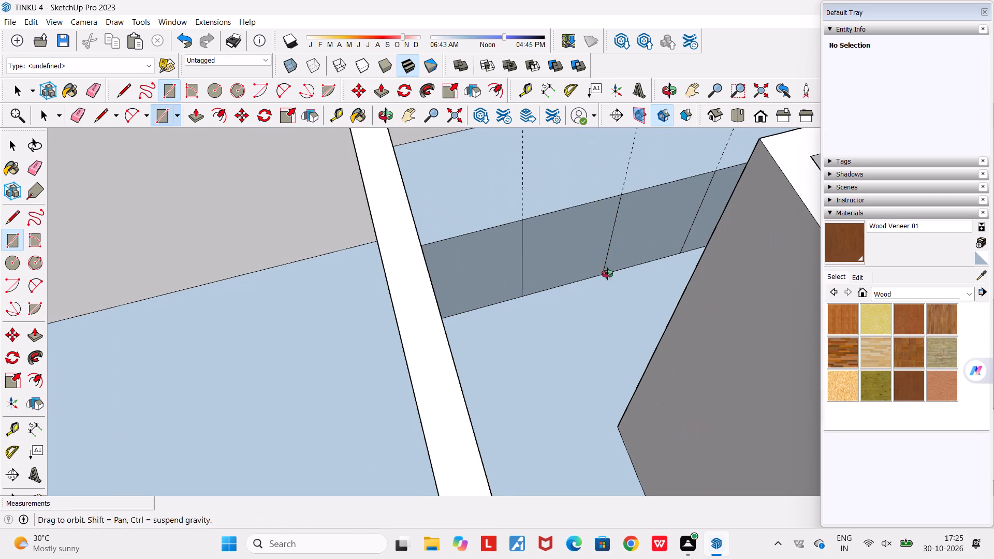
pyautogui.moveTo(607, 274); pyautogui.dragTo(662, 272, button='middle')
pyautogui.scroll(-20, 662, 272)
pyautogui.scroll(-1, 662, 272)
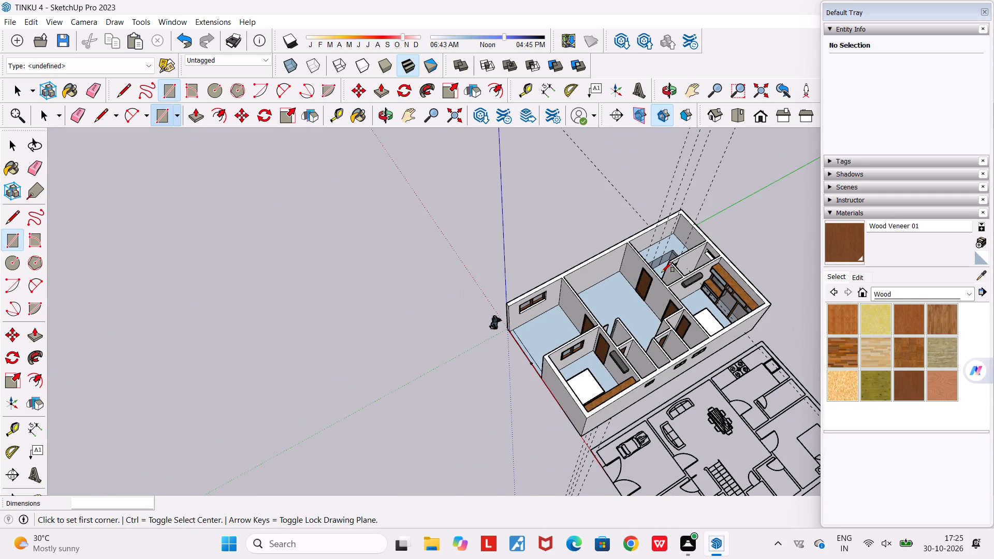
pyautogui.press('e')
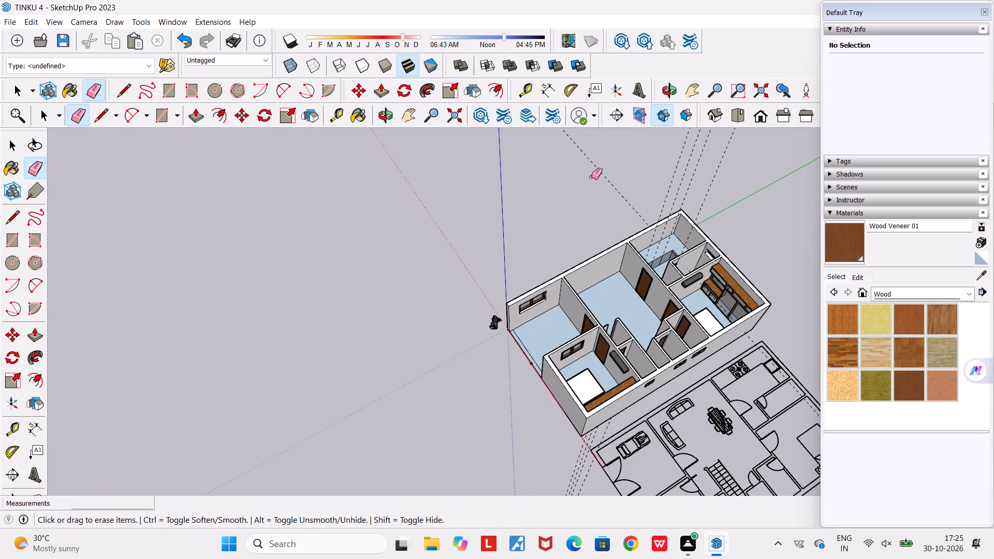
pyautogui.moveTo(591, 177); pyautogui.dragTo(625, 157)
pyautogui.moveTo(630, 155); pyautogui.dragTo(776, 168)
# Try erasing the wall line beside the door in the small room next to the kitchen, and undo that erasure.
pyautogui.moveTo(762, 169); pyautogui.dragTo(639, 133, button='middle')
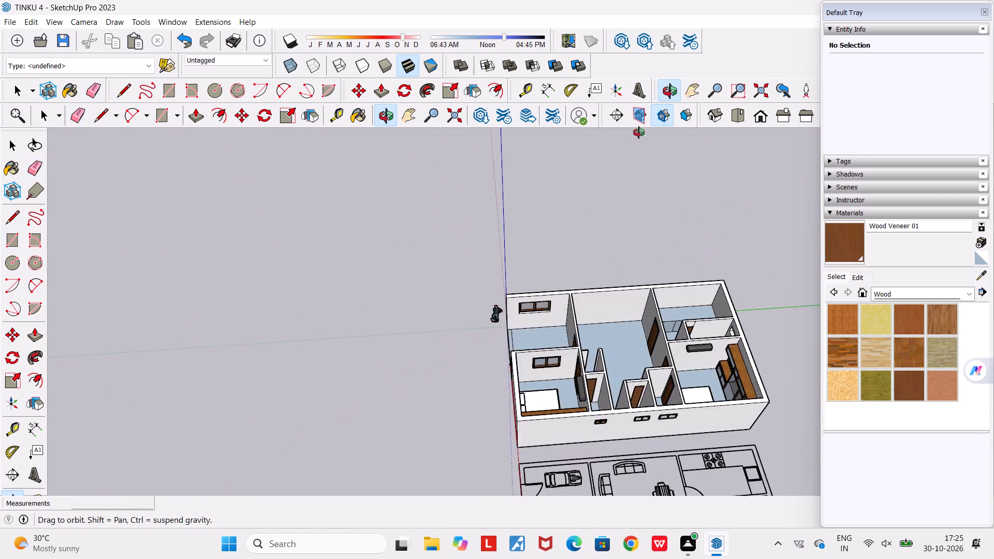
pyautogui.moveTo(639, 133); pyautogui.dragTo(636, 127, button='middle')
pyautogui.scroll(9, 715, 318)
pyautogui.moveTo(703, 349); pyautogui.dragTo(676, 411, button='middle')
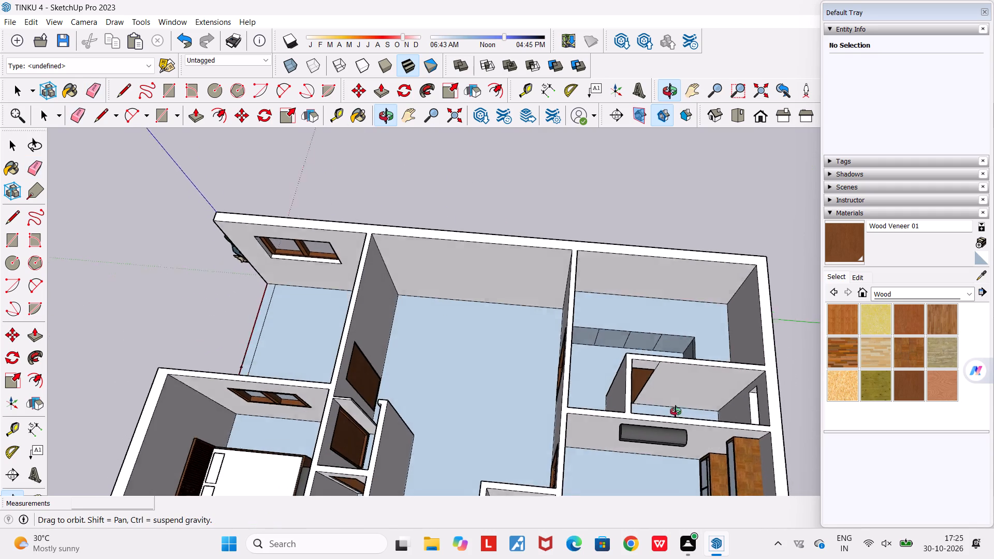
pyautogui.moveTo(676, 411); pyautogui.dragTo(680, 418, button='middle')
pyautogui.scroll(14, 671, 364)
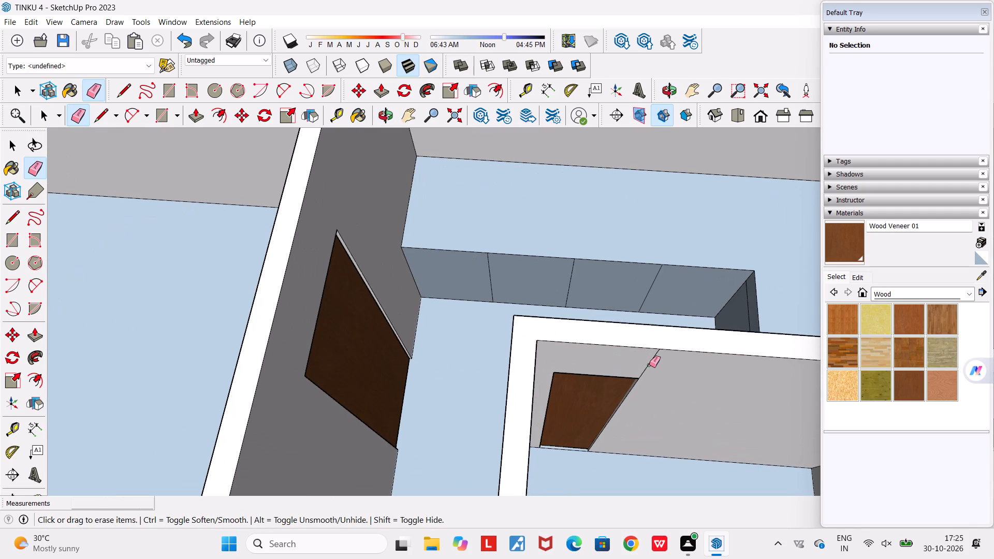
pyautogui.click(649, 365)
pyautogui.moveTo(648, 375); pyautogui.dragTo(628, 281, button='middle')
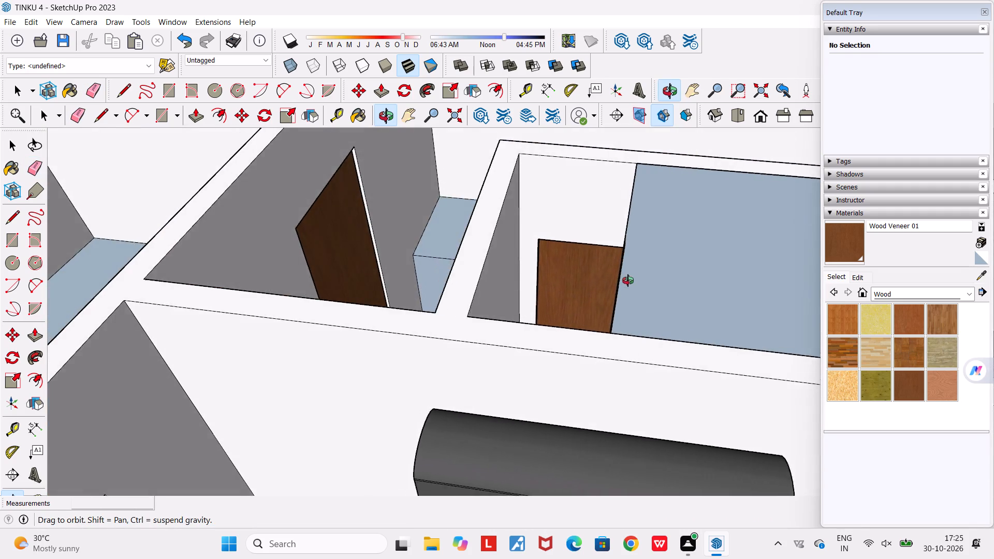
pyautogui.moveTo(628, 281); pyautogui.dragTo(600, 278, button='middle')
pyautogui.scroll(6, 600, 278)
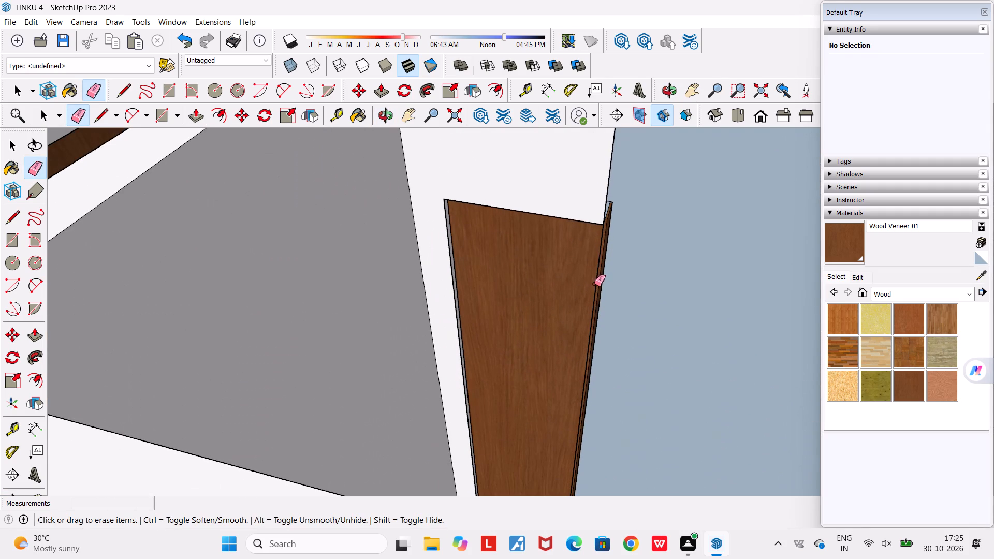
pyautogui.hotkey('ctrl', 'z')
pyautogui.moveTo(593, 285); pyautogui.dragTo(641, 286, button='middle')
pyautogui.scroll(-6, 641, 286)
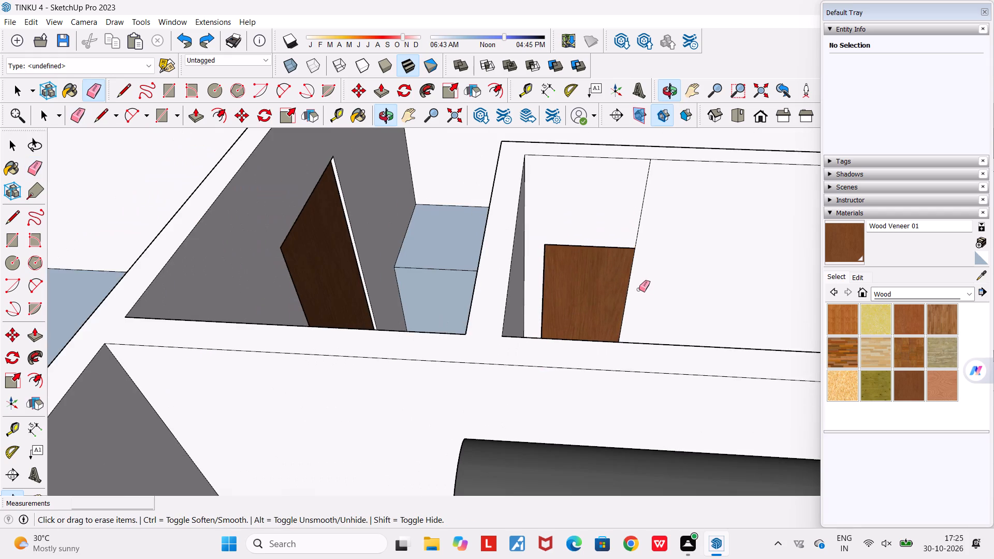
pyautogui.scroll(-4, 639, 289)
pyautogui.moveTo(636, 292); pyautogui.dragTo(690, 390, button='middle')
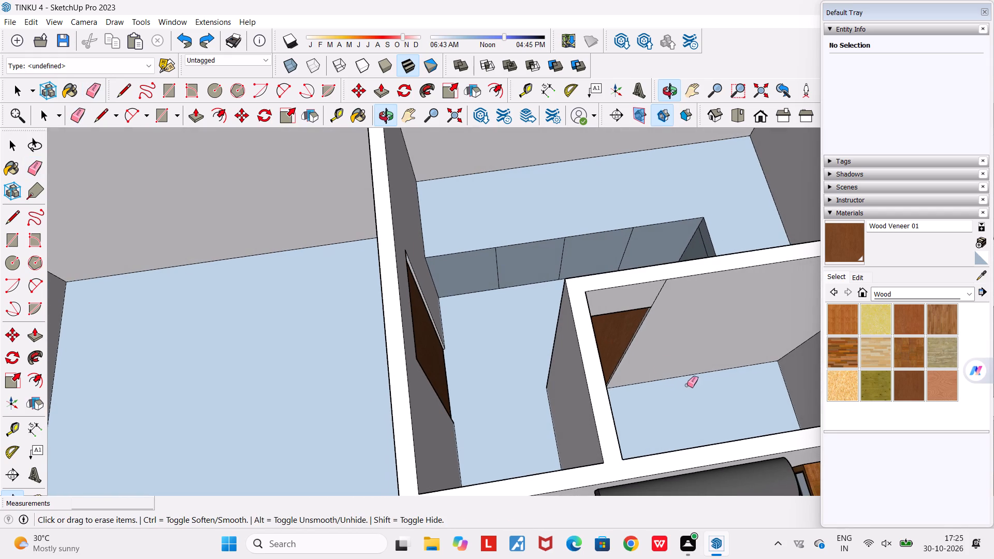
# Offset the outlines of the four cabinet sections on the long leg's front face inward by about 0.02 m.
pyautogui.press('space')
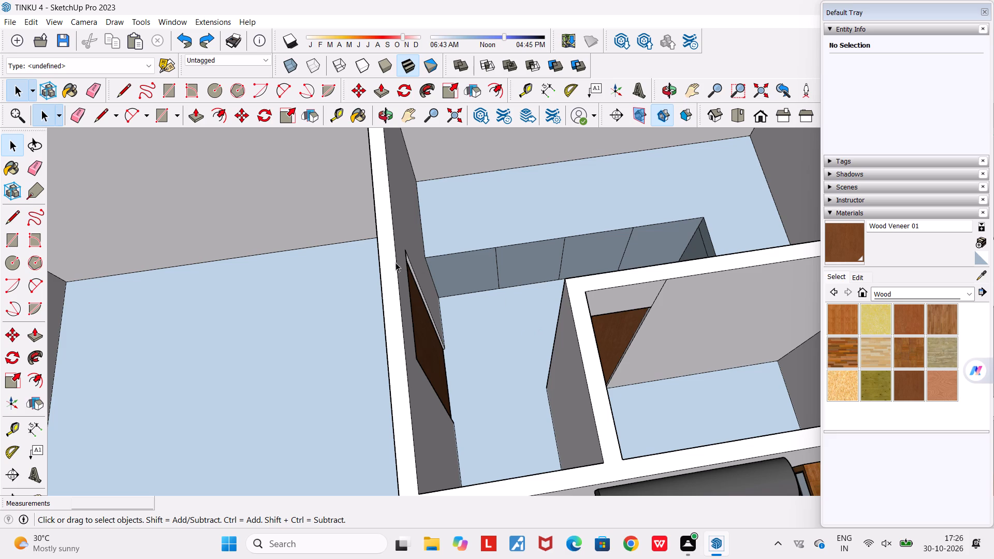
pyautogui.moveTo(447, 285); pyautogui.dragTo(372, 223, button='middle')
pyautogui.moveTo(422, 248); pyautogui.dragTo(519, 296, button='middle')
pyautogui.scroll(6, 530, 275)
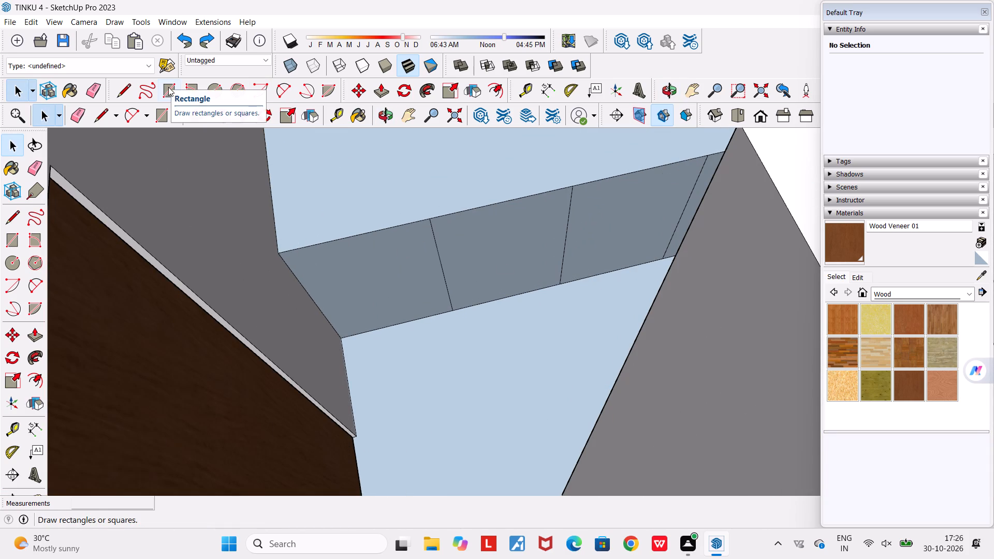
pyautogui.click(212, 115)
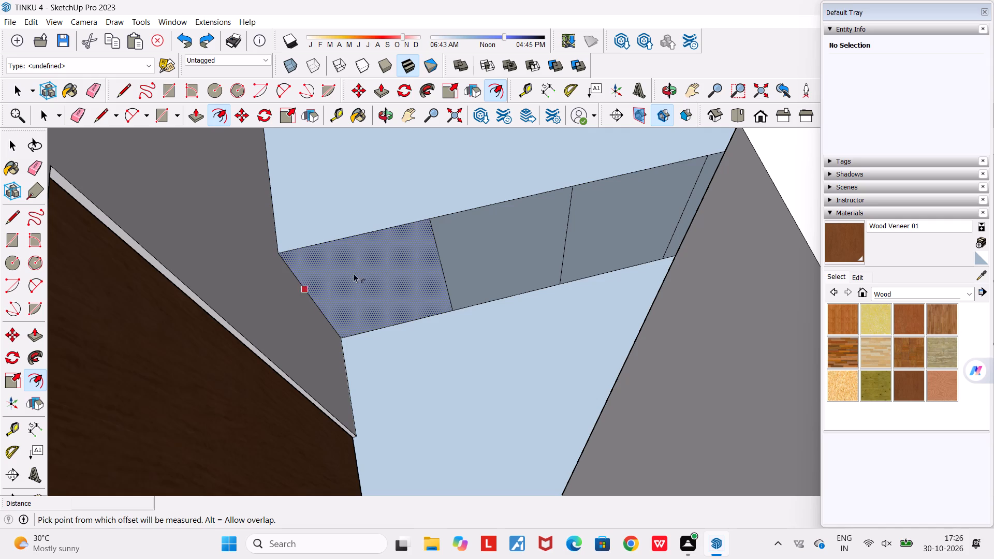
pyautogui.click(352, 258)
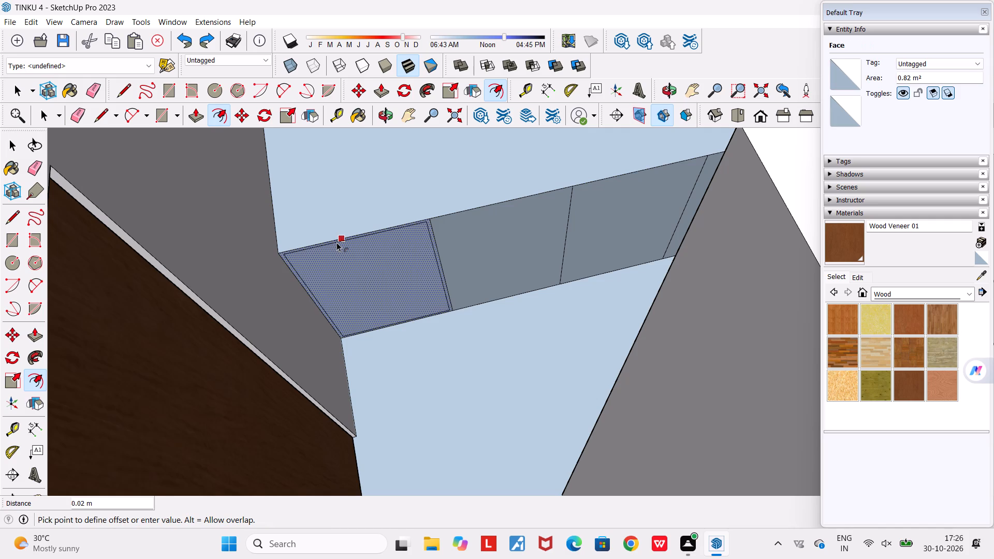
pyautogui.click(338, 242)
pyautogui.doubleClick(463, 235)
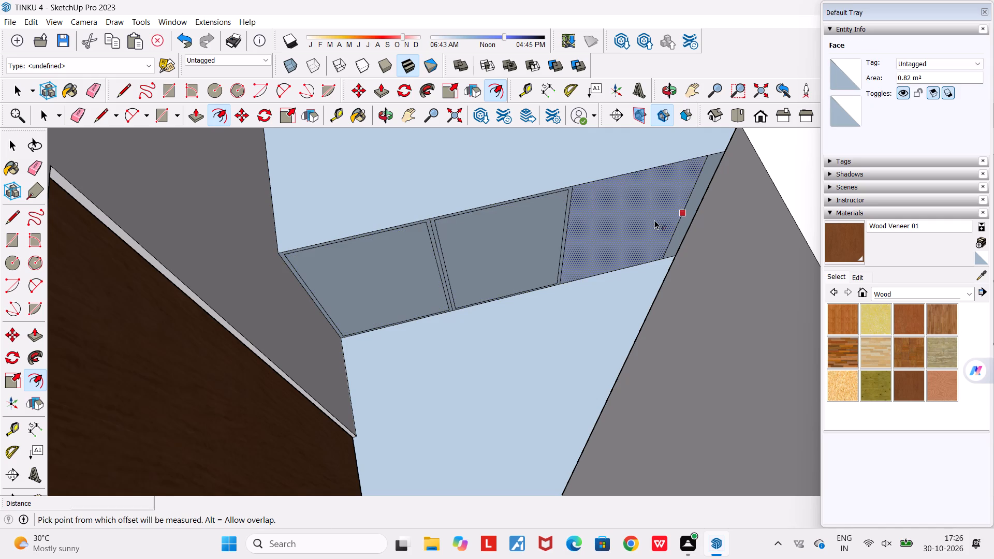
pyautogui.doubleClick(654, 220)
pyautogui.moveTo(654, 220); pyautogui.dragTo(712, 219, button='middle')
pyautogui.doubleClick(702, 178)
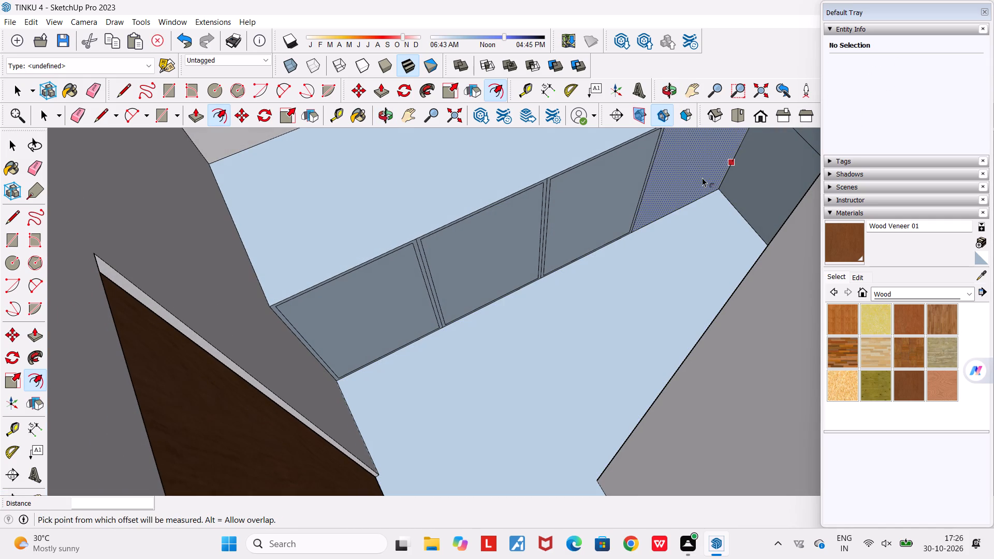
# Offset the outlines of the two door sections on the short leg's front face inward, repeating the previous offset distance.
pyautogui.doubleClick(804, 176)
pyautogui.moveTo(804, 176); pyautogui.dragTo(893, 163, button='middle')
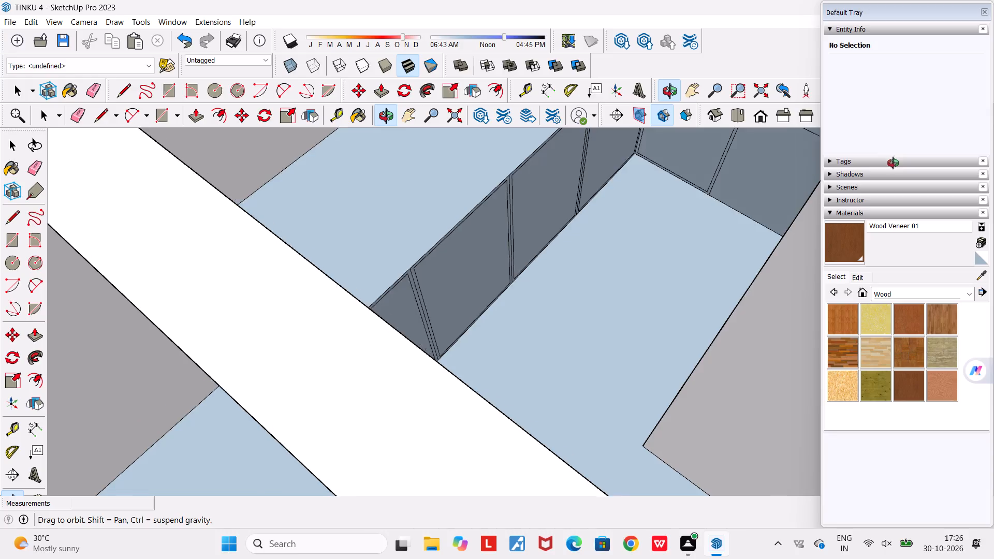
pyautogui.moveTo(893, 163); pyautogui.dragTo(866, 223, button='middle')
pyautogui.scroll(-3, 866, 223)
pyautogui.doubleClick(813, 194)
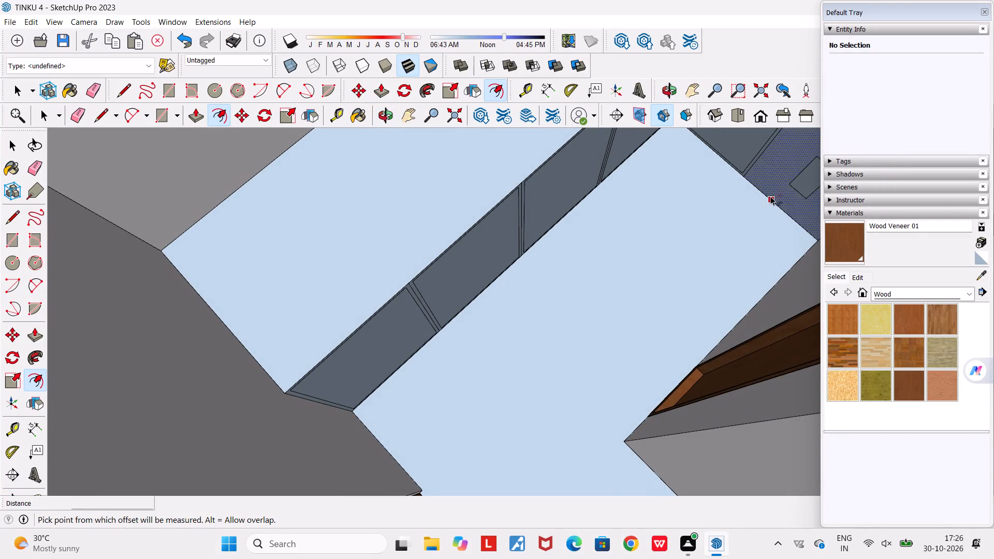
pyautogui.moveTo(763, 196); pyautogui.dragTo(609, 231, button='middle')
pyautogui.scroll(-10, 609, 230)
pyautogui.scroll(5, 717, 258)
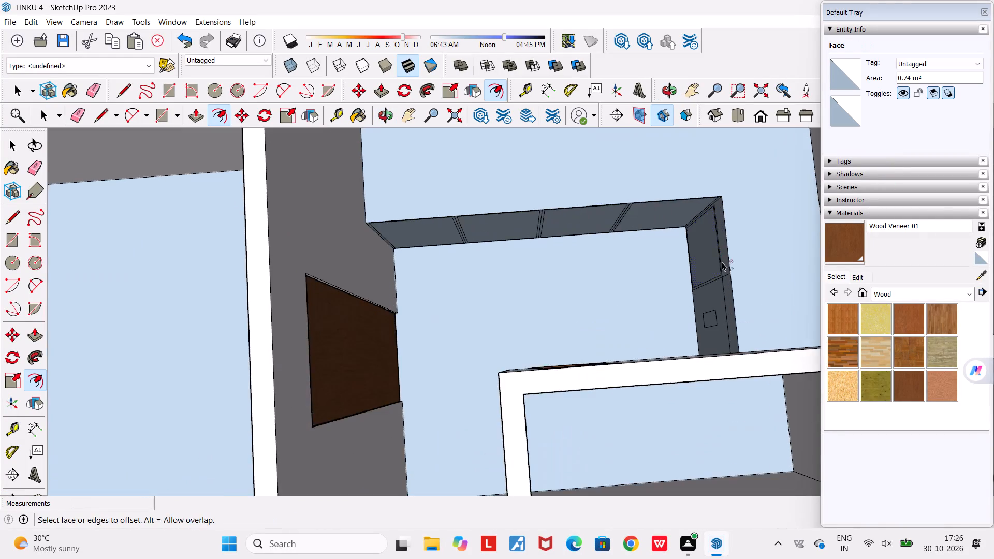
pyautogui.scroll(10, 722, 262)
# Offset the outlines of the two narrow drawer strips above the short leg's door sections inward by the same distance.
pyautogui.doubleClick(726, 256)
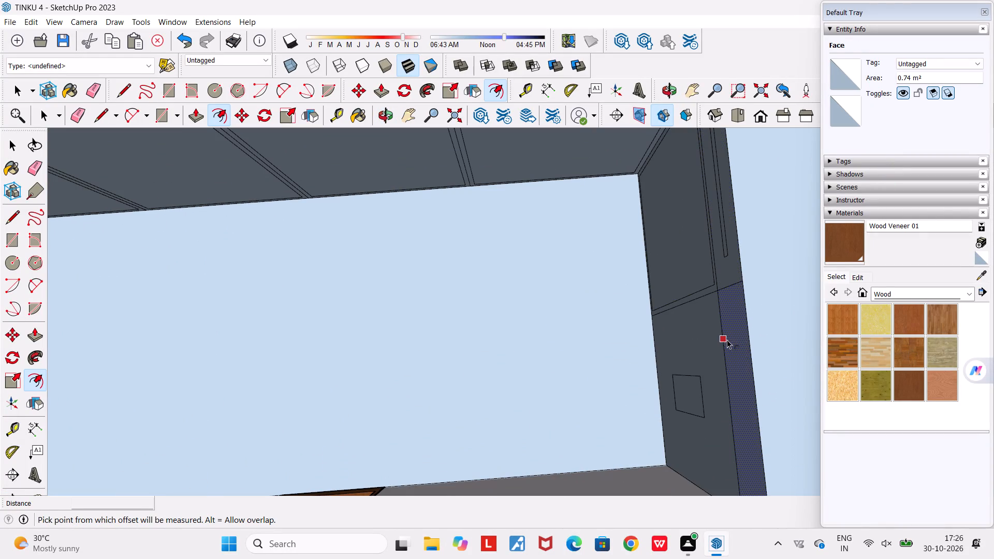
pyautogui.doubleClick(734, 343)
# Erase the small stray square inside the end door section on the short leg's front face.
pyautogui.scroll(1, 685, 374)
pyautogui.moveTo(687, 370); pyautogui.dragTo(703, 351, button='middle')
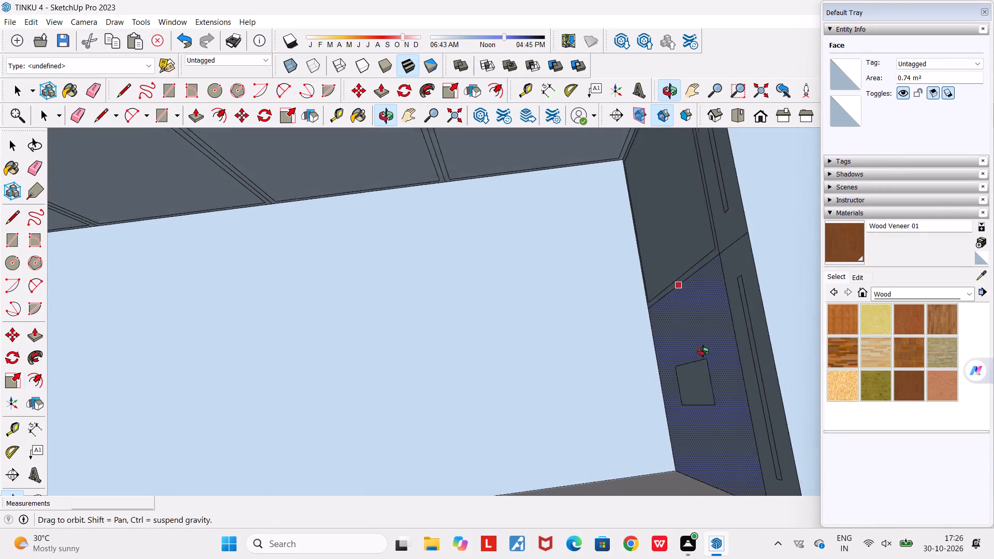
pyautogui.moveTo(703, 351); pyautogui.dragTo(714, 347, button='middle')
pyautogui.scroll(-4, 714, 347)
pyautogui.press('space')
pyautogui.scroll(1, 705, 369)
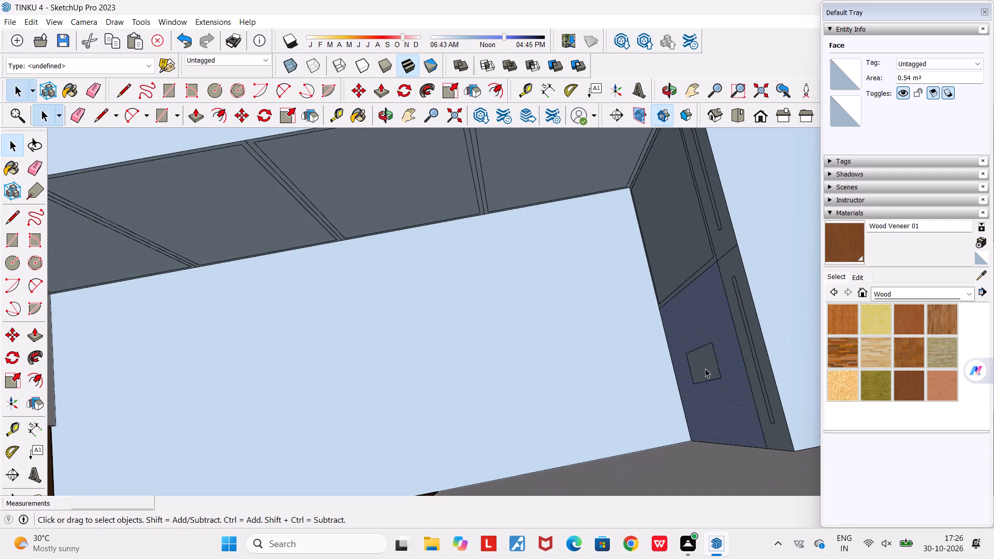
pyautogui.click(717, 361)
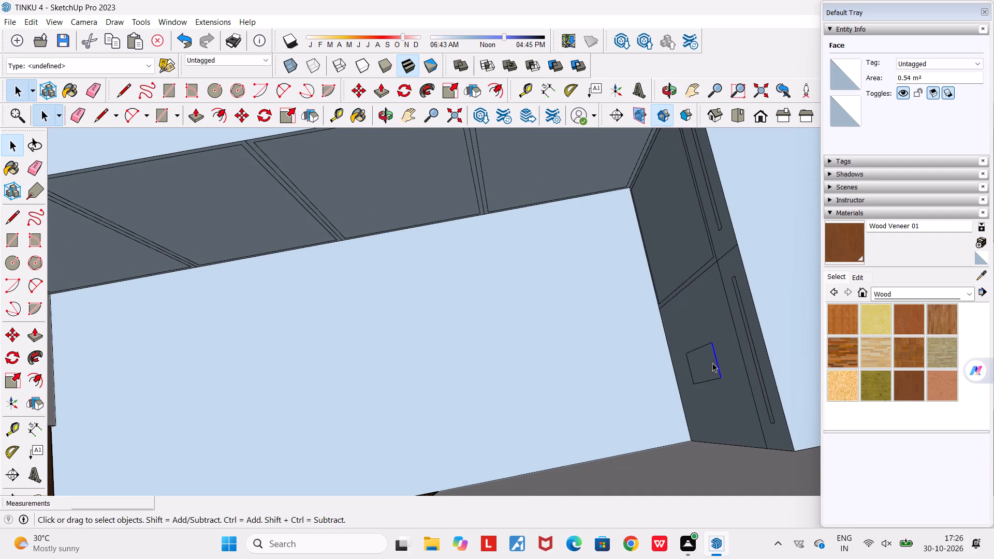
pyautogui.click(700, 349)
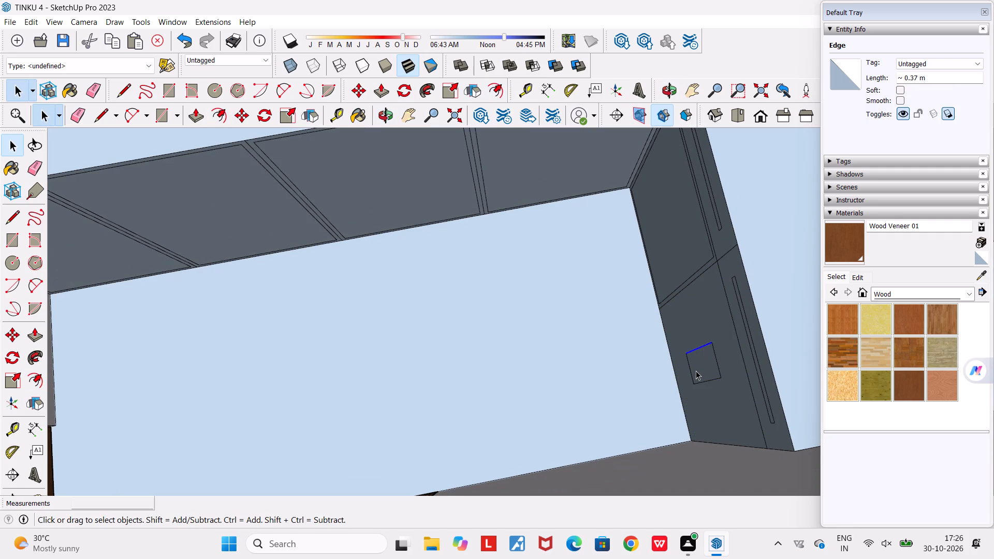
pyautogui.press('e')
pyautogui.moveTo(703, 395); pyautogui.dragTo(697, 359)
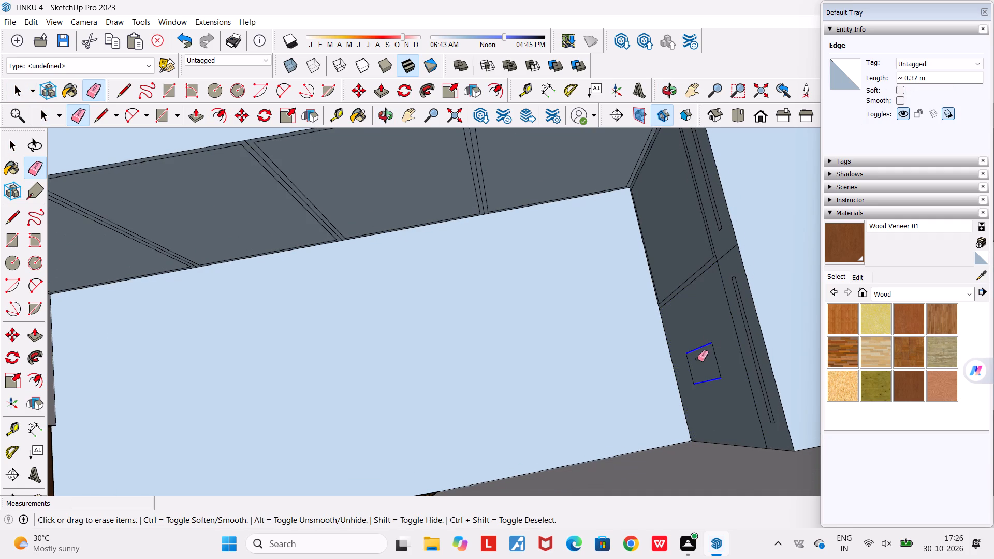
pyautogui.moveTo(697, 359); pyautogui.dragTo(692, 367)
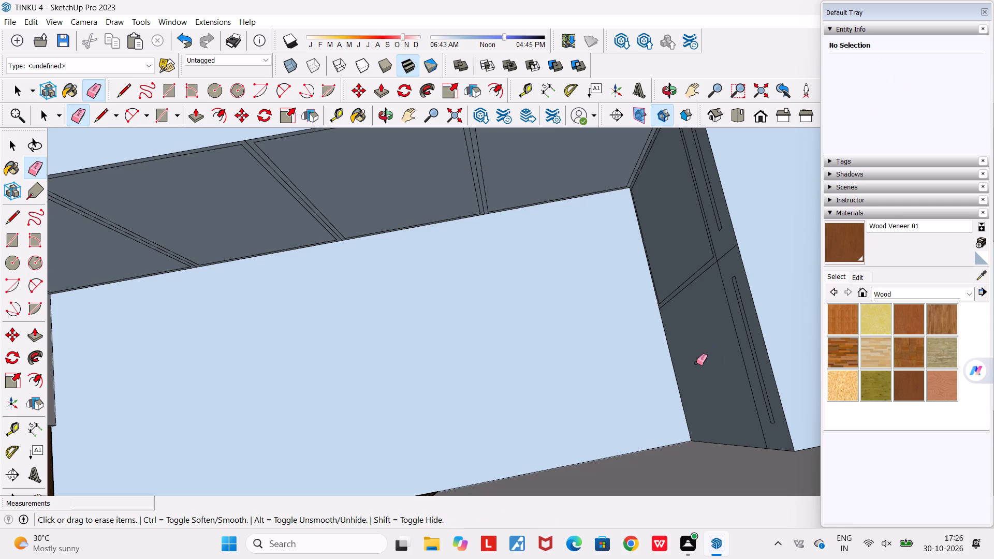
# Offset the outline of the end door section on the short leg's front face inward by about 0.01 m.
pyautogui.click(209, 115)
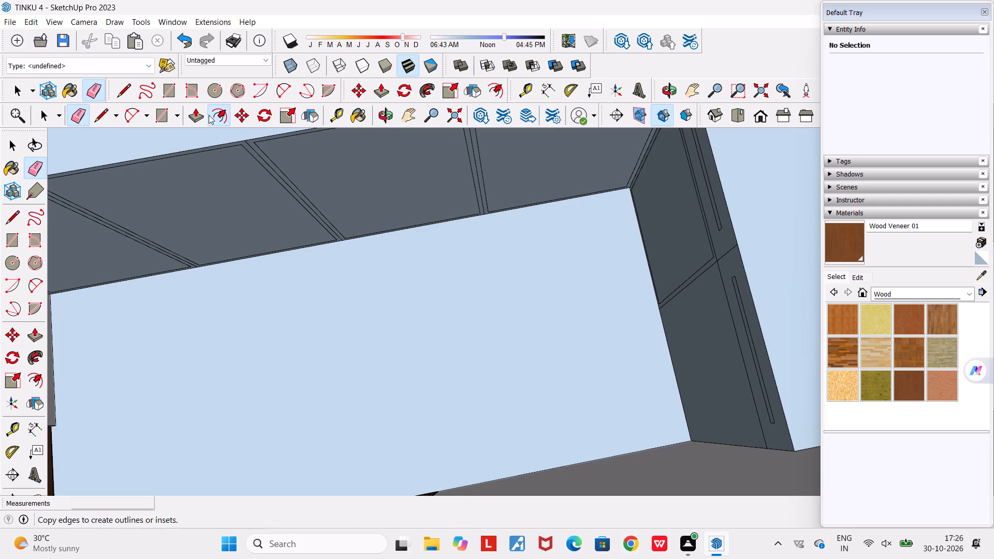
pyautogui.click(724, 330)
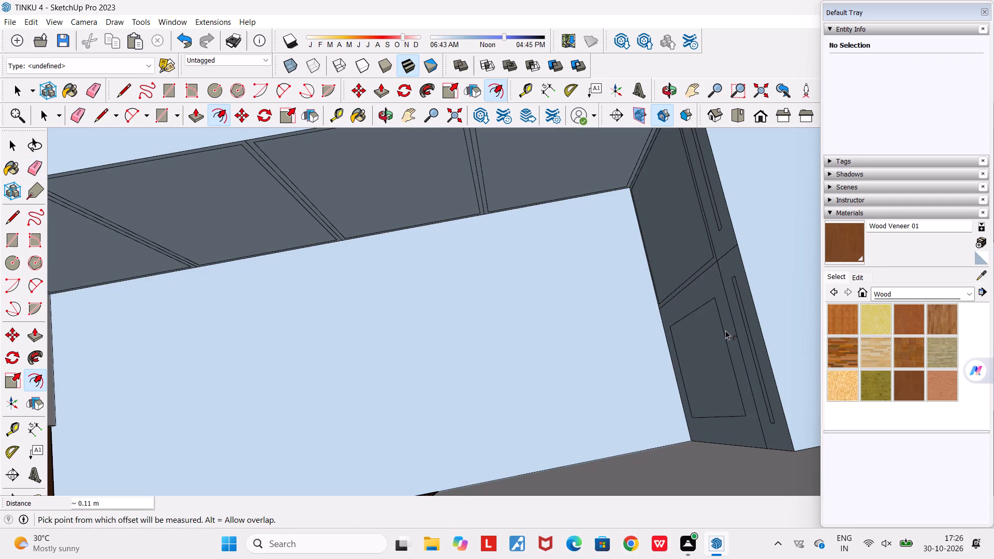
pyautogui.hotkey('ctrl', 'z')
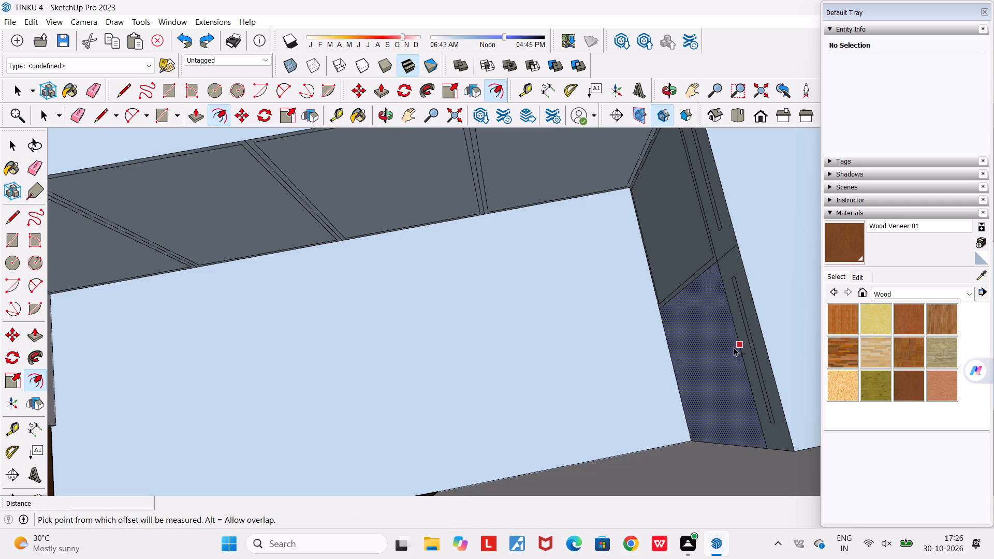
pyautogui.click(734, 347)
pyautogui.hotkey('ctrl', 'z')
pyautogui.moveTo(737, 348); pyautogui.dragTo(812, 319, button='middle')
pyautogui.click(757, 307)
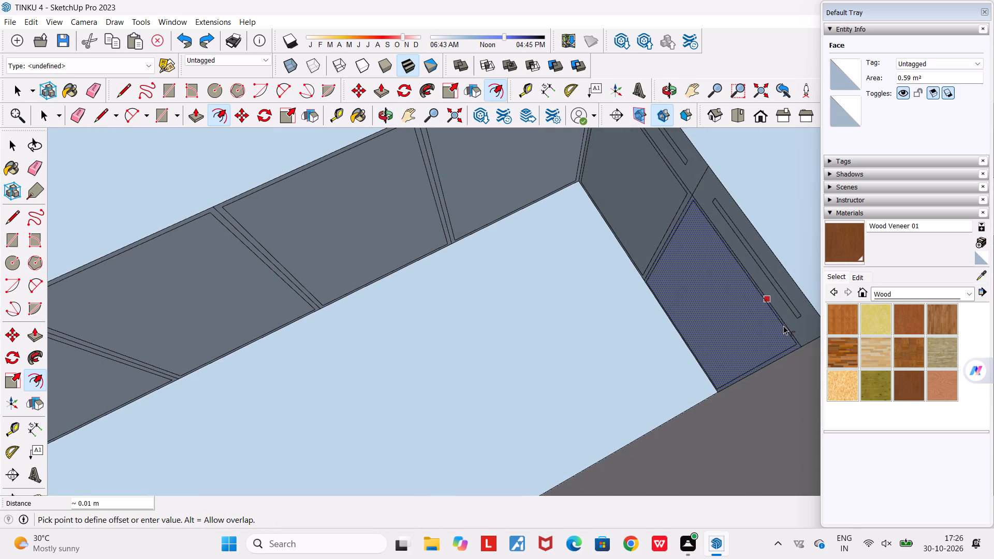
pyautogui.click(783, 326)
# Examine the inset cabinet fronts on both legs of the kitchen counter from several angles, and leave the Offset tool.
pyautogui.scroll(-16, 695, 309)
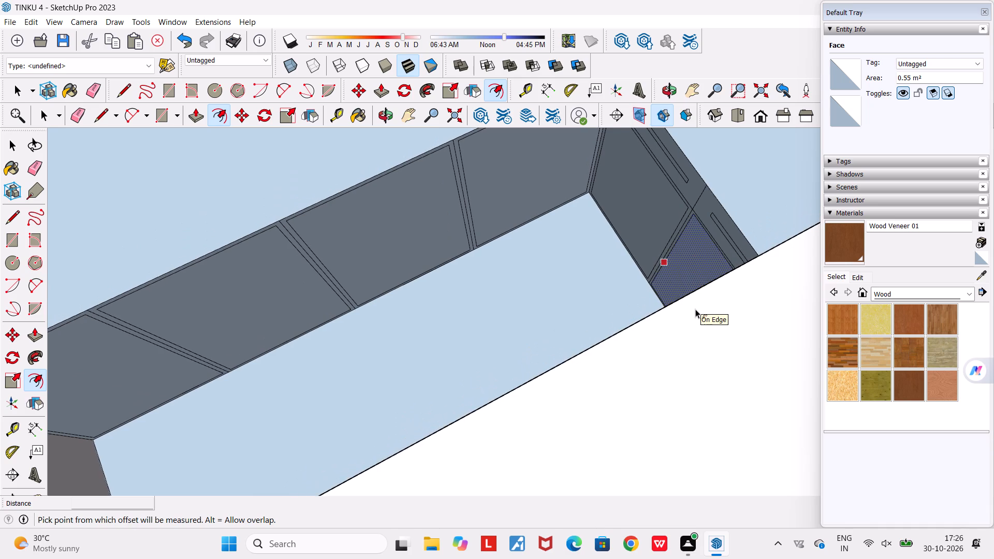
pyautogui.moveTo(708, 309); pyautogui.dragTo(784, 324, button='middle')
pyautogui.scroll(-20, 784, 324)
pyautogui.scroll(-1, 784, 324)
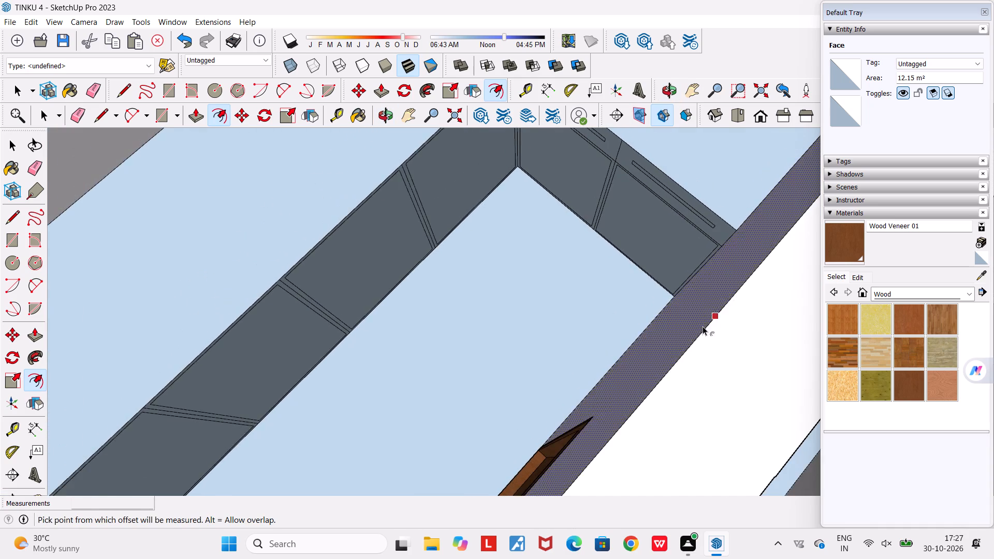
pyautogui.scroll(-15, 703, 326)
pyautogui.moveTo(645, 339); pyautogui.dragTo(772, 280, button='middle')
pyautogui.scroll(-5, 771, 280)
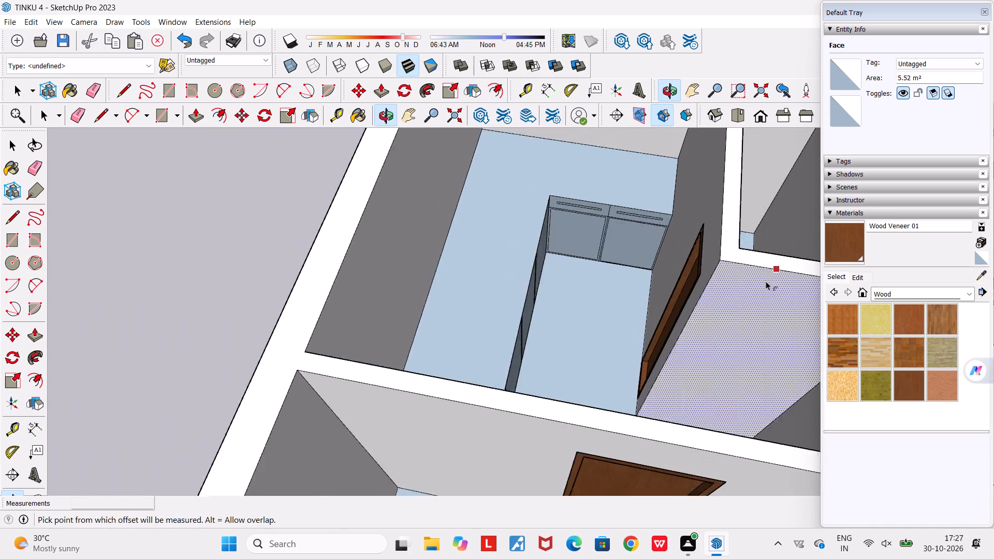
pyautogui.moveTo(691, 325); pyautogui.dragTo(552, 251, button='middle')
pyautogui.scroll(-4, 552, 251)
pyautogui.scroll(4, 577, 276)
pyautogui.moveTo(565, 310); pyautogui.dragTo(474, 308, button='middle')
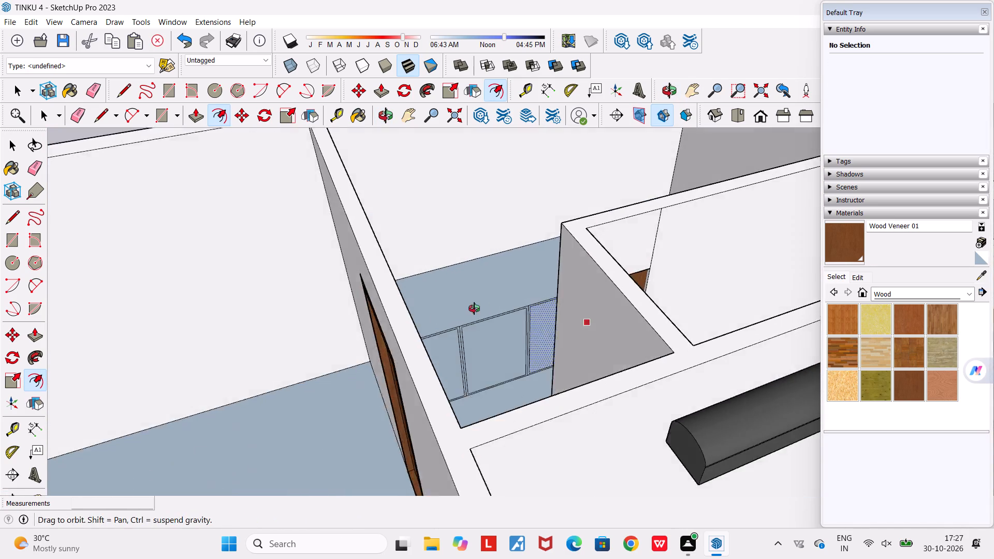
pyautogui.moveTo(474, 308); pyautogui.dragTo(466, 310, button='middle')
pyautogui.scroll(4, 475, 322)
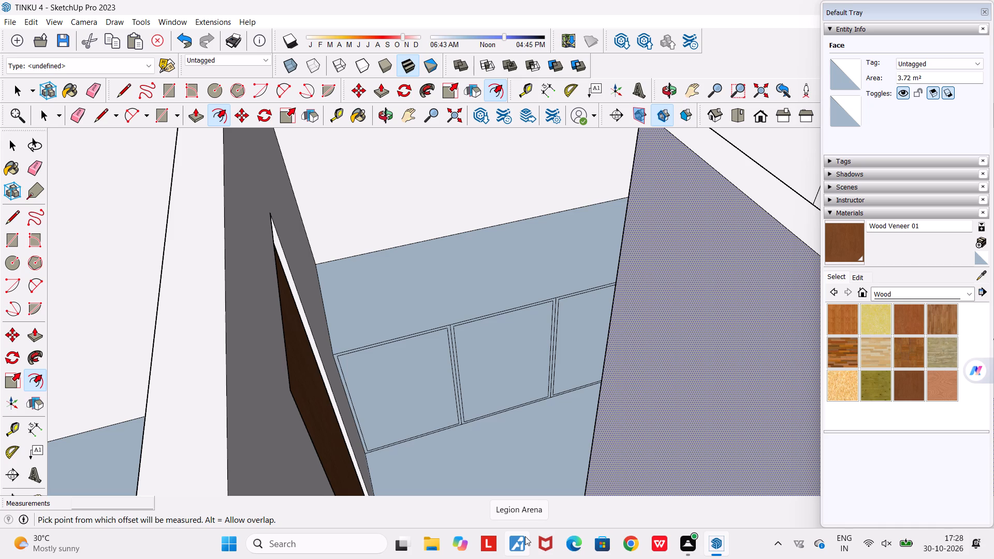
pyautogui.scroll(-7, 525, 536)
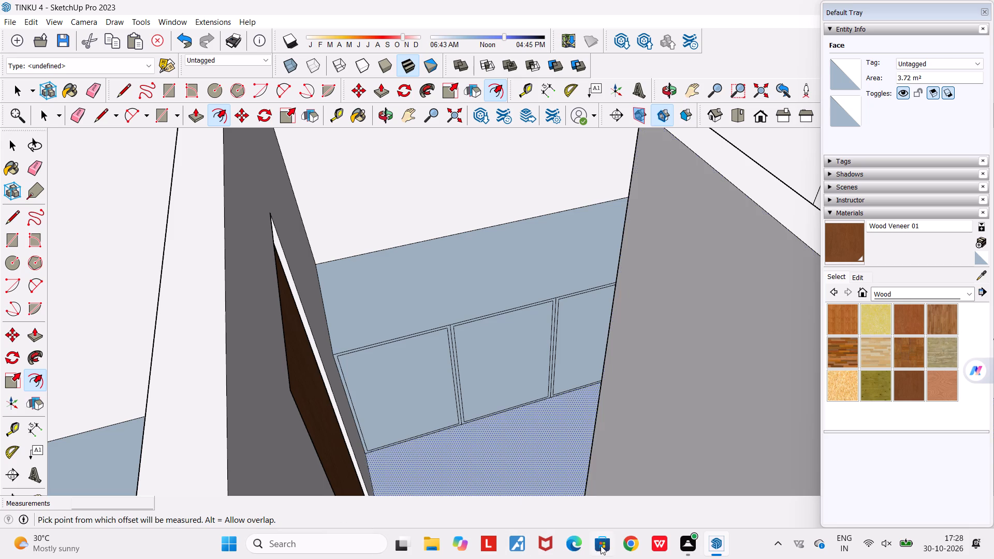
pyautogui.scroll(-5, 433, 358)
pyautogui.press('Escape')
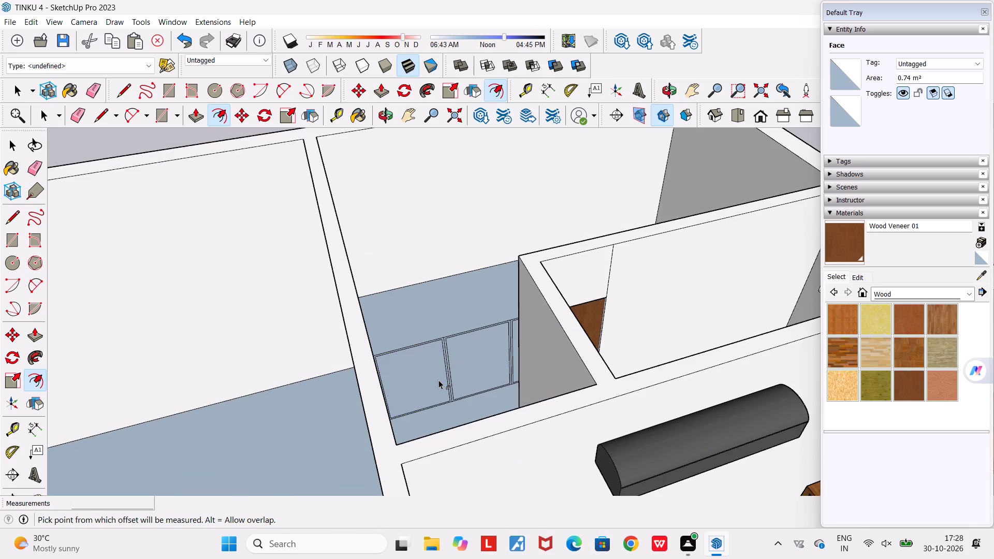
pyautogui.moveTo(433, 375); pyautogui.dragTo(391, 415, button='middle')
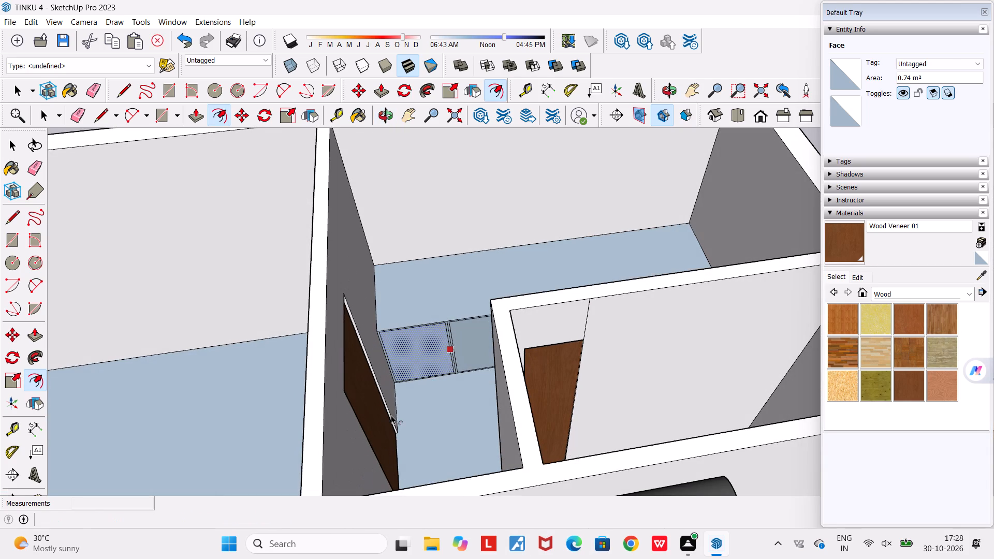
pyautogui.press('space')
pyautogui.press('Escape')
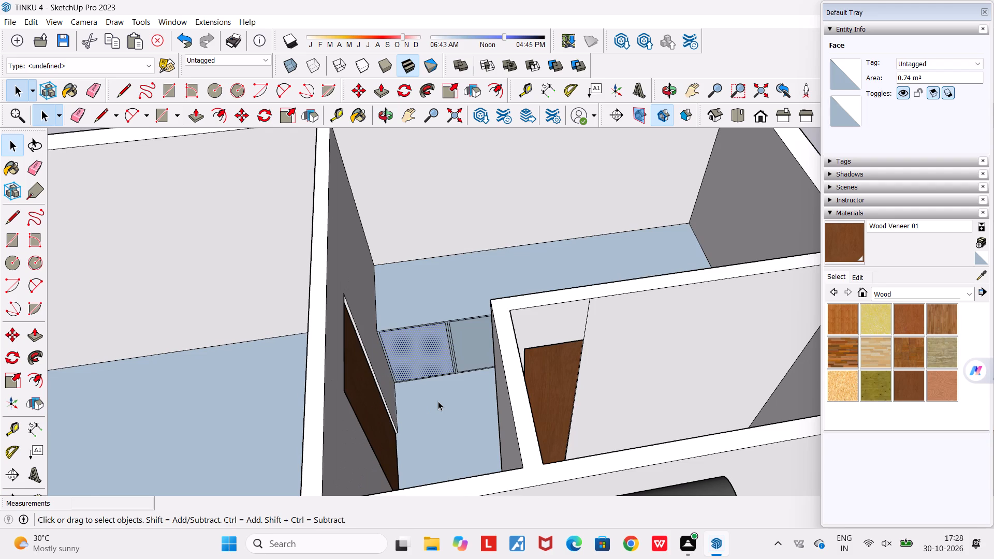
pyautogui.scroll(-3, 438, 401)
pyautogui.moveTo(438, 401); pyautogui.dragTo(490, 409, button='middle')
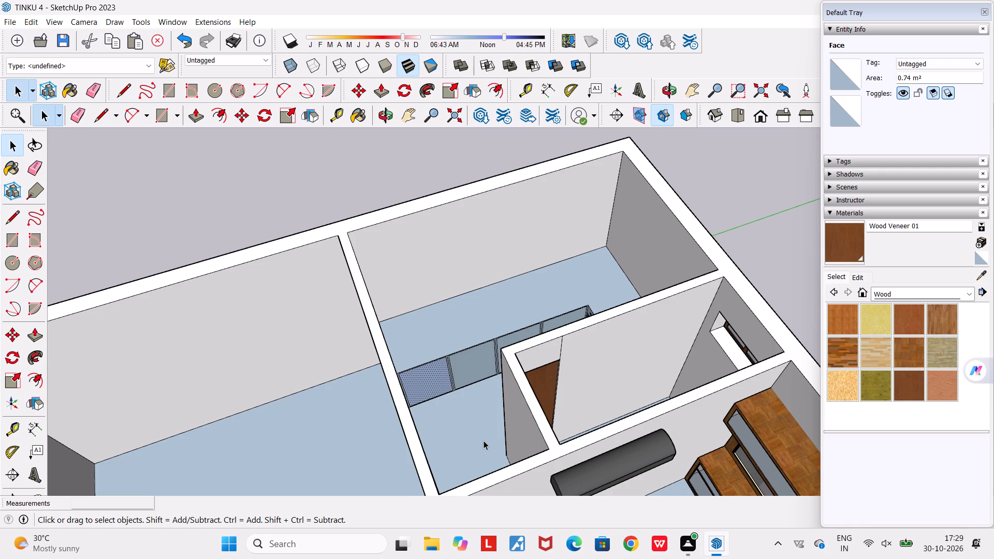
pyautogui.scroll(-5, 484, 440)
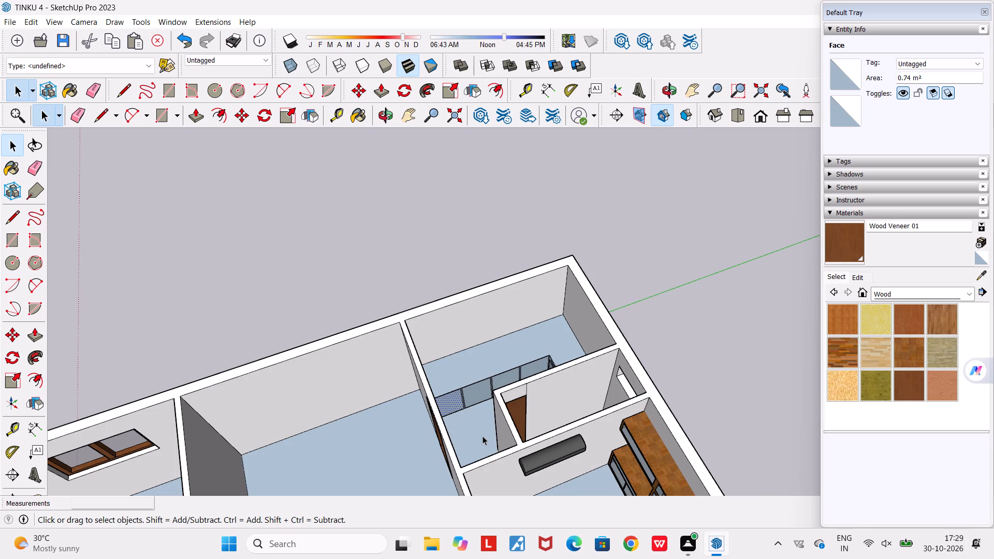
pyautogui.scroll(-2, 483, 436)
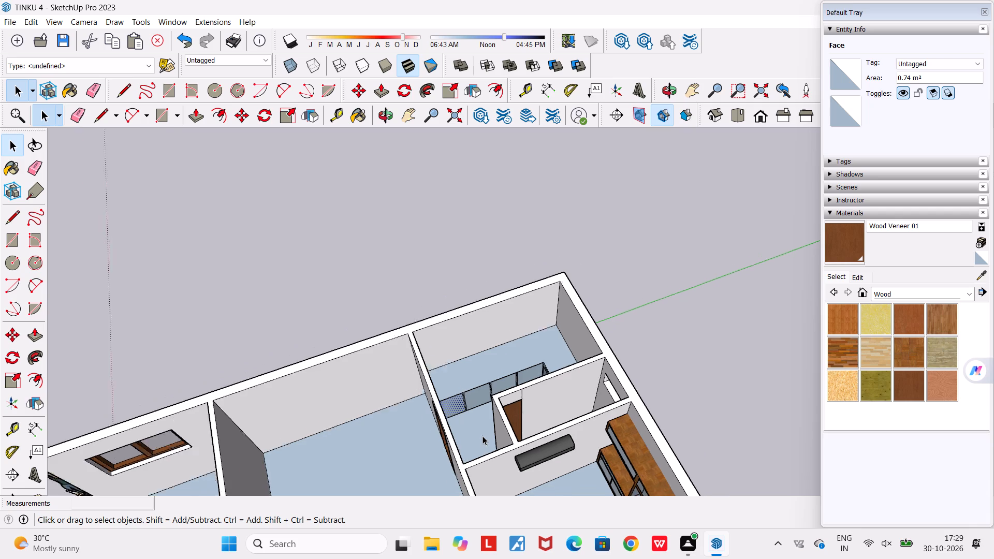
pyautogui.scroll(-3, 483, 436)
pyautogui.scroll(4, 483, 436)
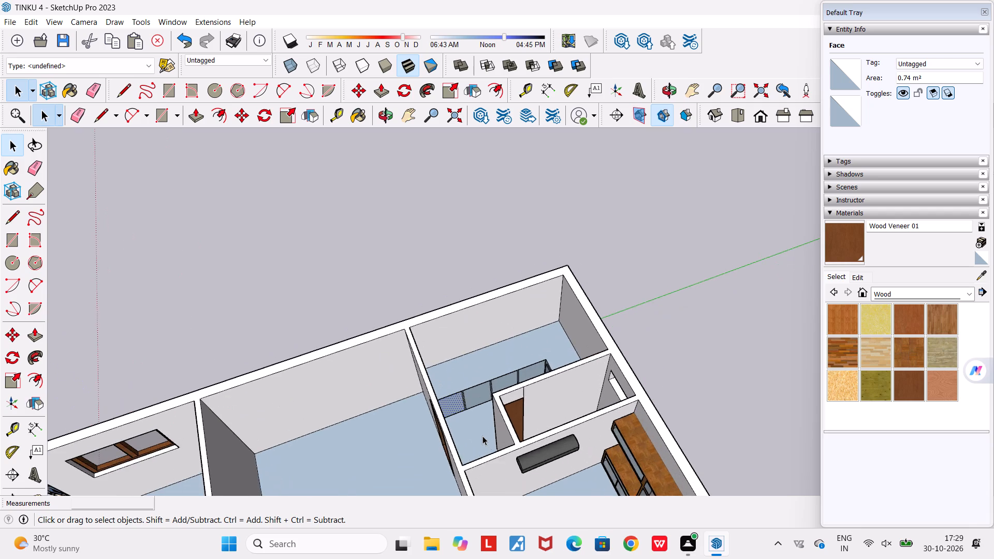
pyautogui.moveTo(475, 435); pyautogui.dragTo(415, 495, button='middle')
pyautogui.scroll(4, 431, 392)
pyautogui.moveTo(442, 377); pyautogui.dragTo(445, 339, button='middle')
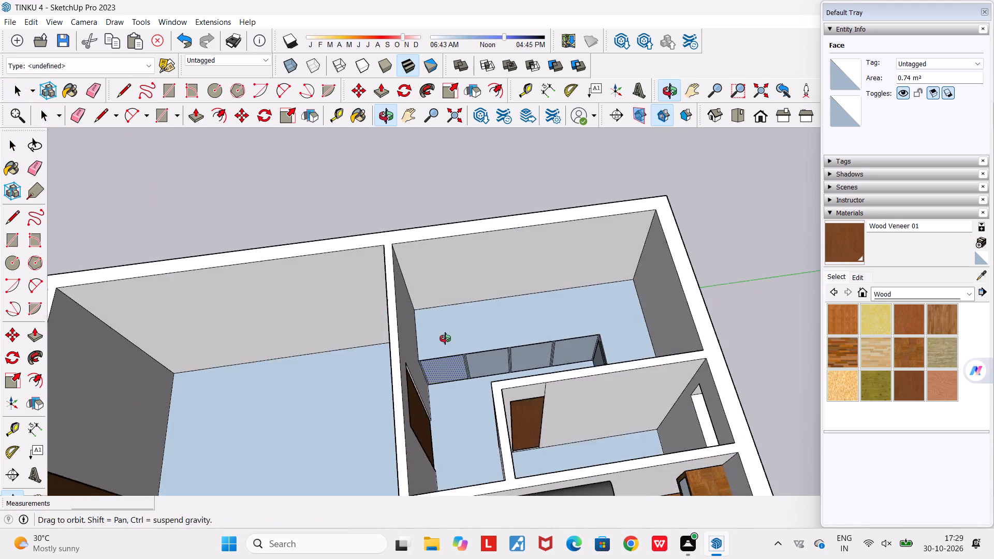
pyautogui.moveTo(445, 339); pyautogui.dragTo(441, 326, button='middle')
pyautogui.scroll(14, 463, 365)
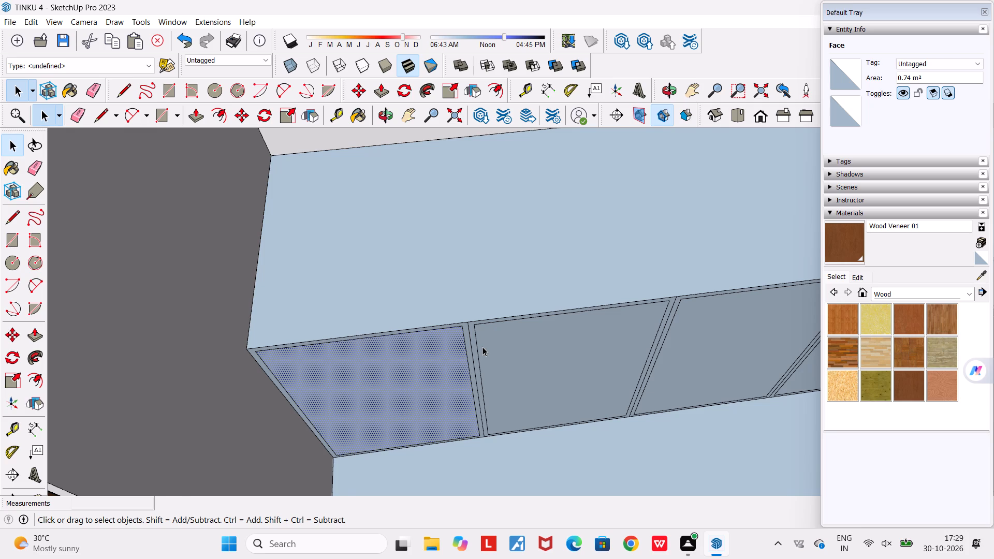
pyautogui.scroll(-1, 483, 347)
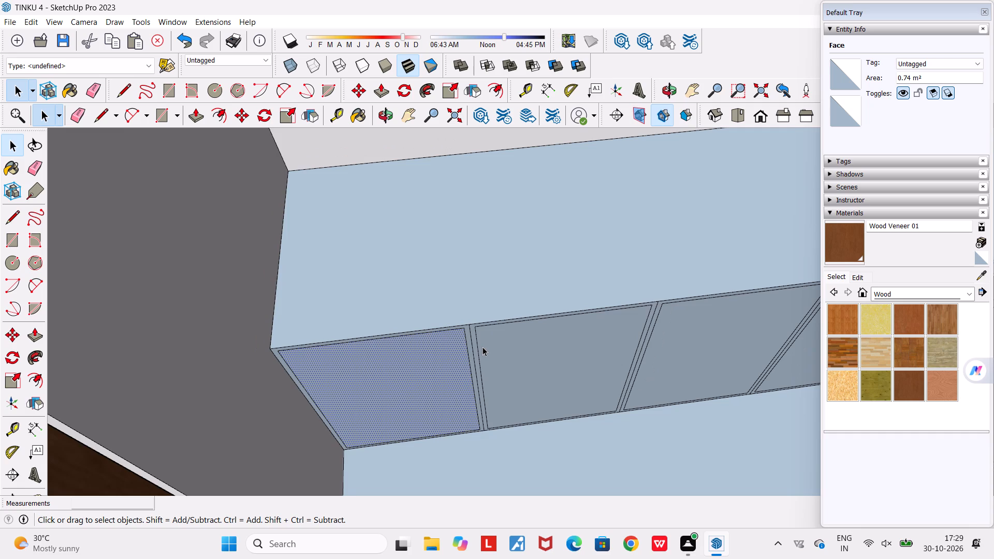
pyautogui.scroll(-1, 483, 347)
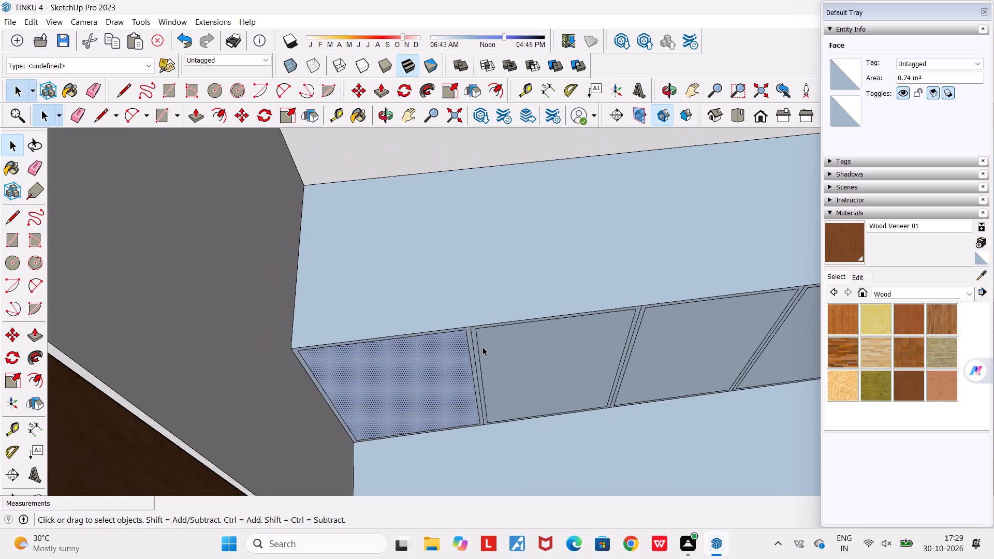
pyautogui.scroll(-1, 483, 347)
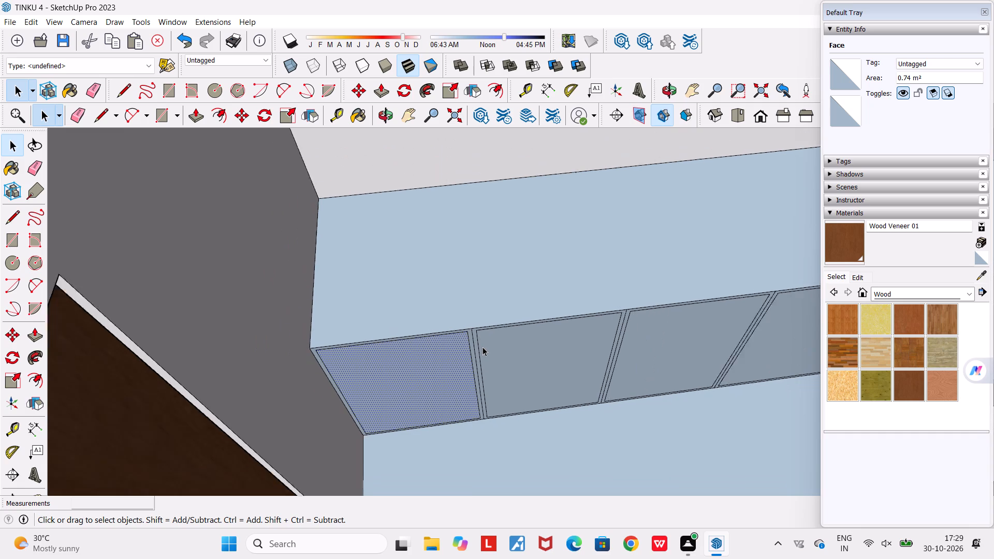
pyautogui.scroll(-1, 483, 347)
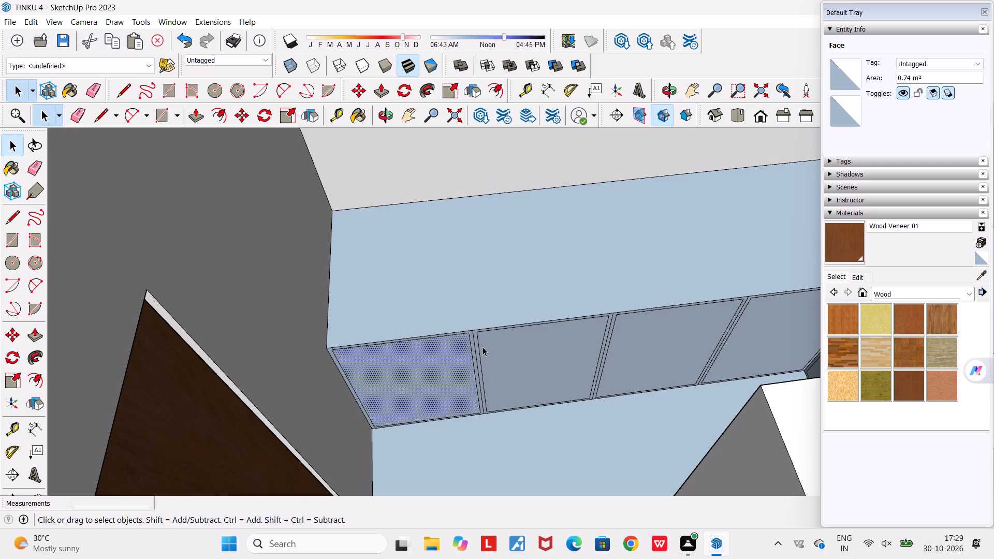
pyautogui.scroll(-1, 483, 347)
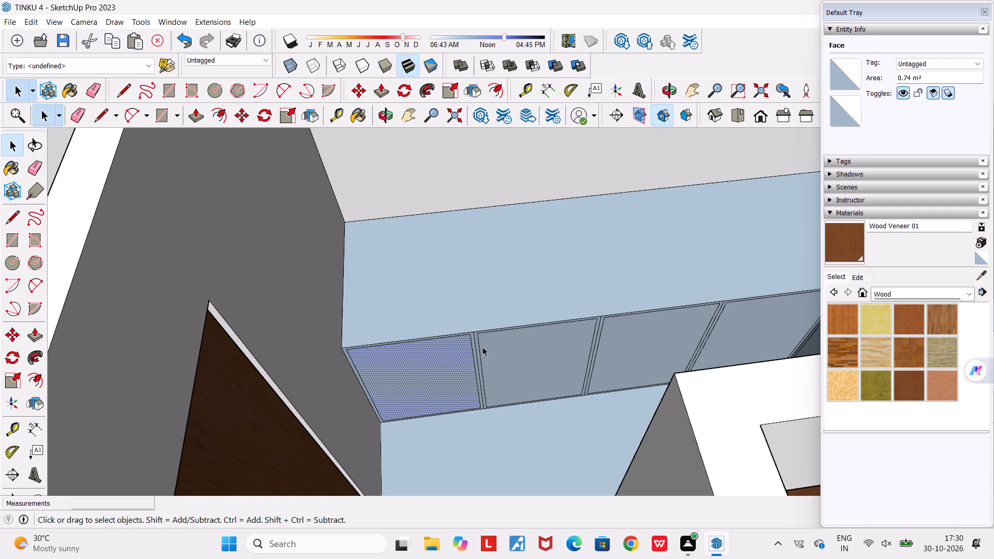
# Erase the extra divider lines between the four inset door panels on the long leg's front face.
pyautogui.scroll(-1, 483, 347)
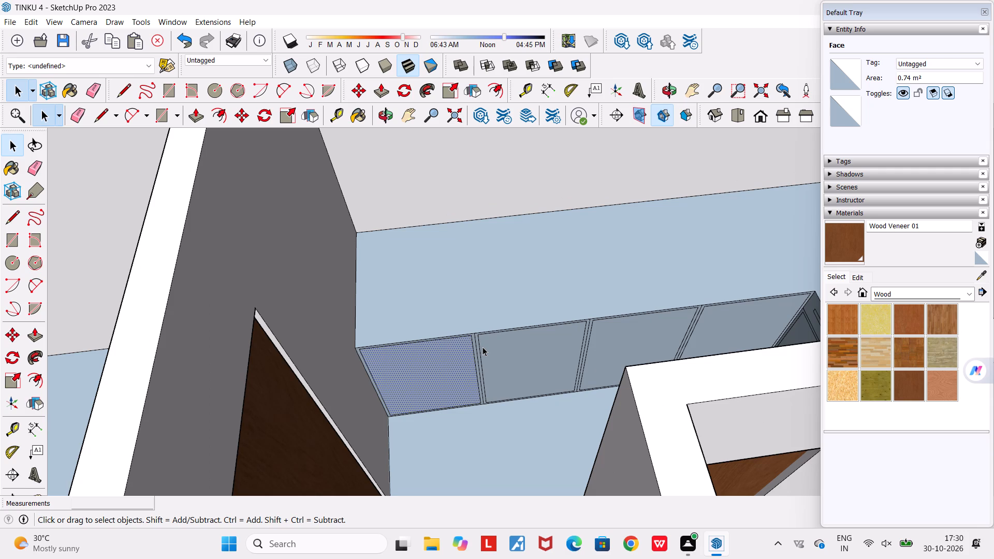
pyautogui.moveTo(483, 347); pyautogui.dragTo(507, 345, button='middle')
pyautogui.scroll(4, 493, 367)
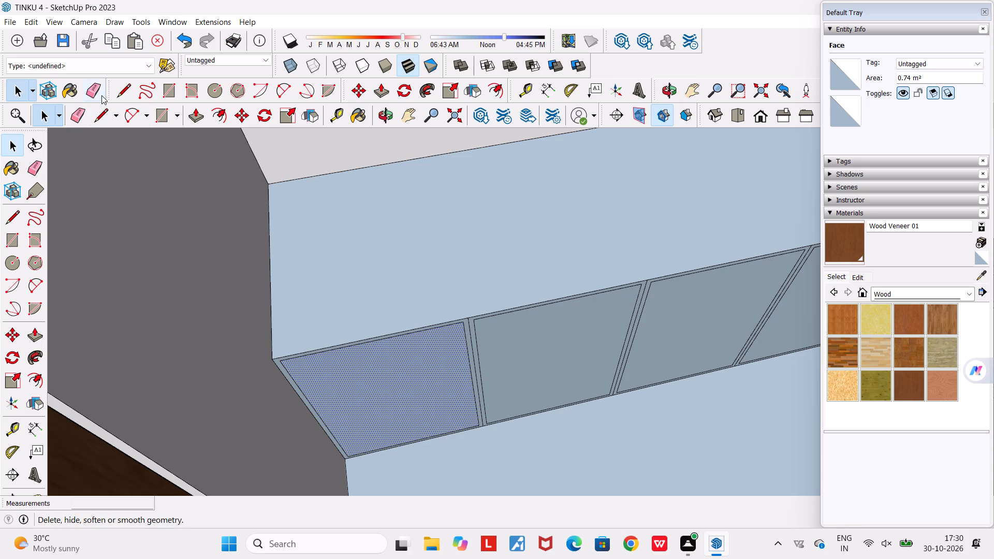
pyautogui.click(101, 95)
pyautogui.scroll(2, 467, 366)
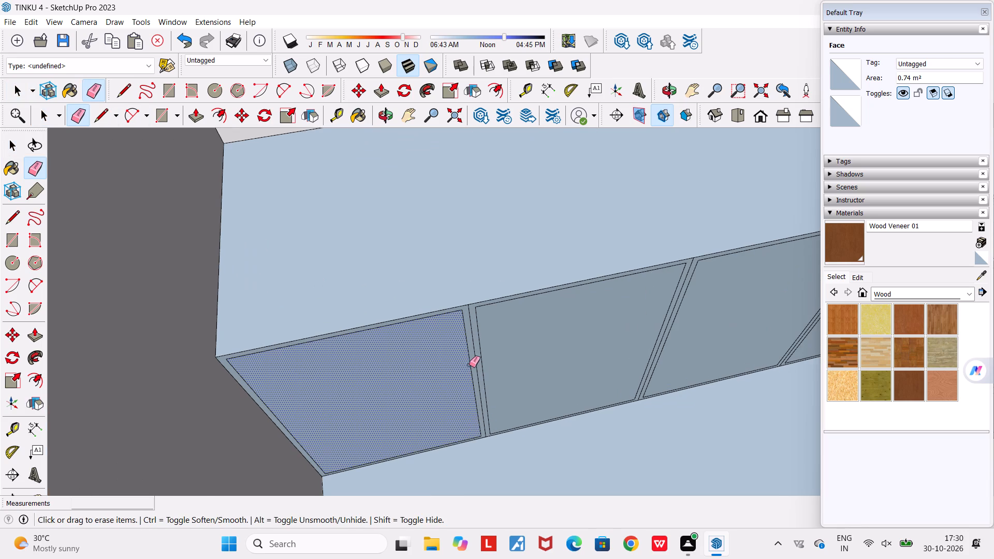
pyautogui.click(476, 361)
pyautogui.scroll(-4, 476, 361)
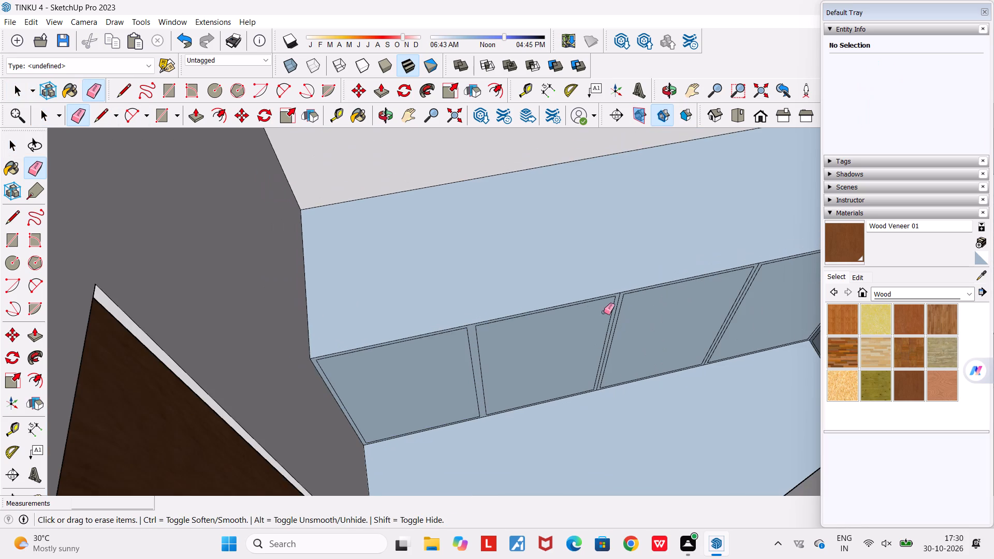
pyautogui.scroll(3, 586, 311)
pyautogui.scroll(3, 628, 303)
pyautogui.click(628, 303)
pyautogui.scroll(-5, 628, 303)
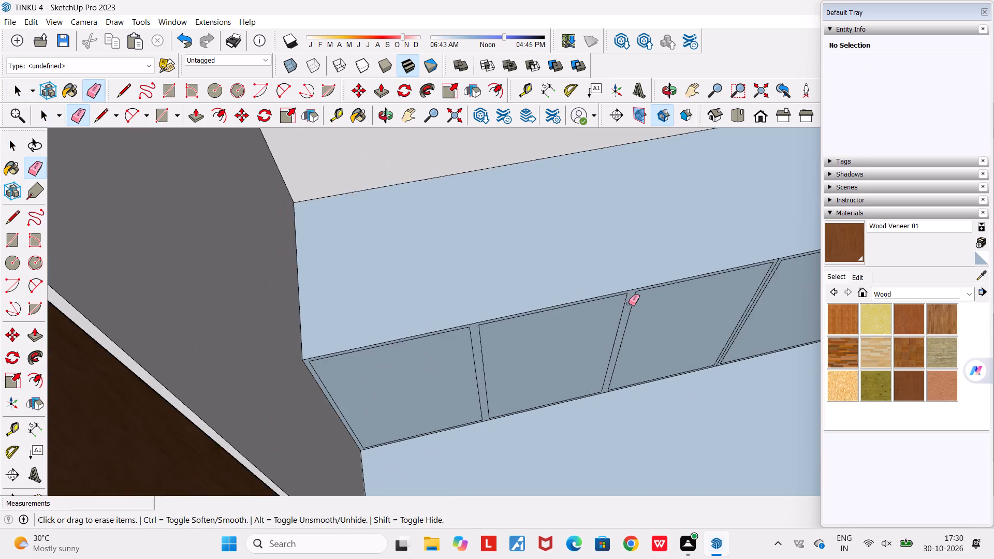
pyautogui.scroll(-6, 628, 303)
pyautogui.scroll(7, 740, 297)
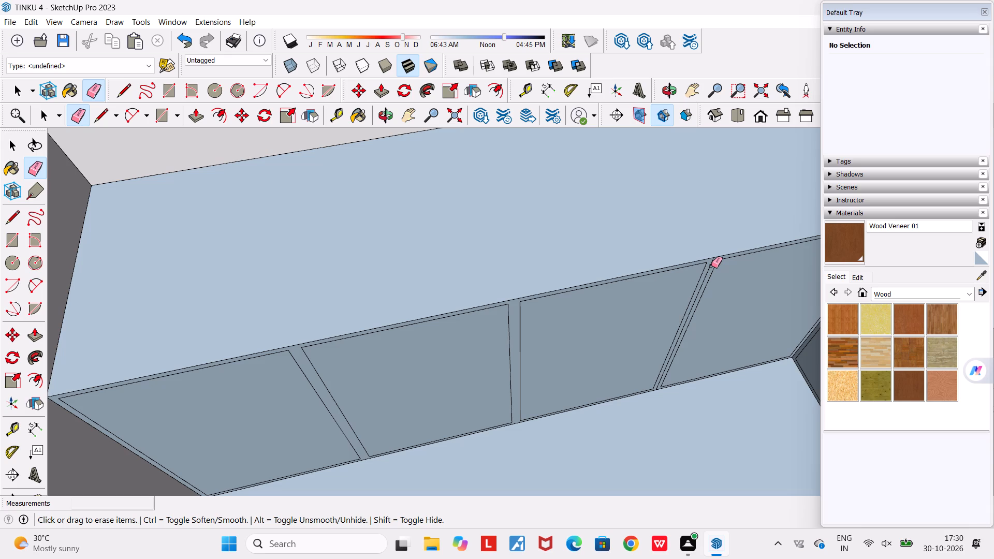
pyautogui.click(711, 266)
pyautogui.scroll(-4, 711, 266)
# Erase the extra divider line between the two inset door panels on the short leg's front face.
pyautogui.moveTo(724, 276); pyautogui.dragTo(794, 272, button='middle')
pyautogui.scroll(-2, 794, 272)
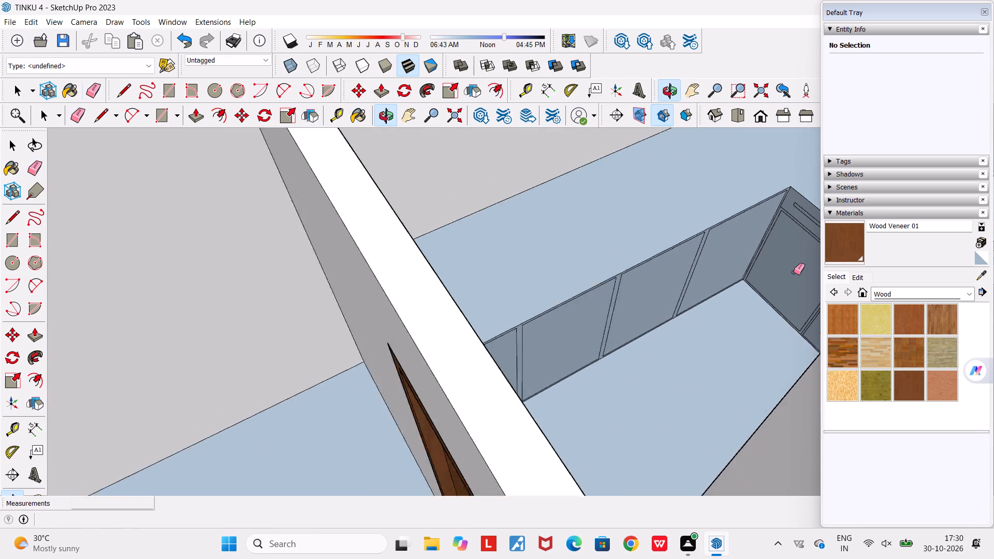
pyautogui.scroll(-2, 794, 272)
pyautogui.scroll(8, 790, 235)
pyautogui.scroll(-3, 786, 223)
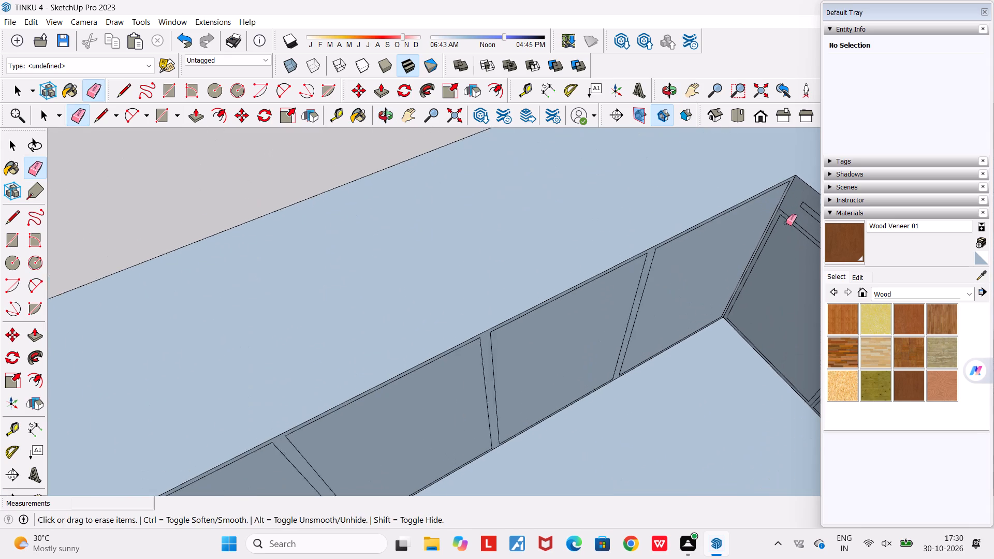
pyautogui.scroll(-6, 786, 223)
pyautogui.scroll(7, 815, 309)
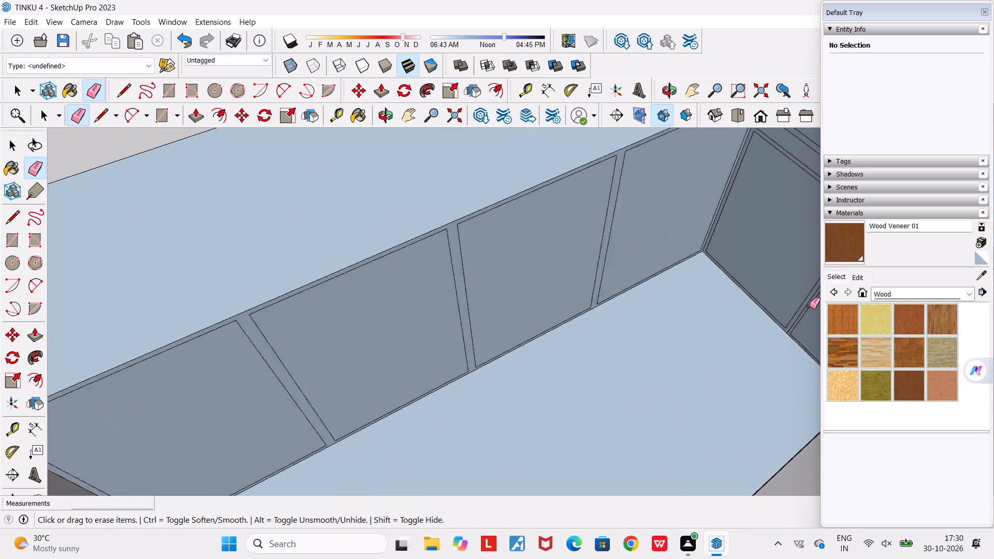
pyautogui.scroll(5, 809, 306)
pyautogui.click(807, 303)
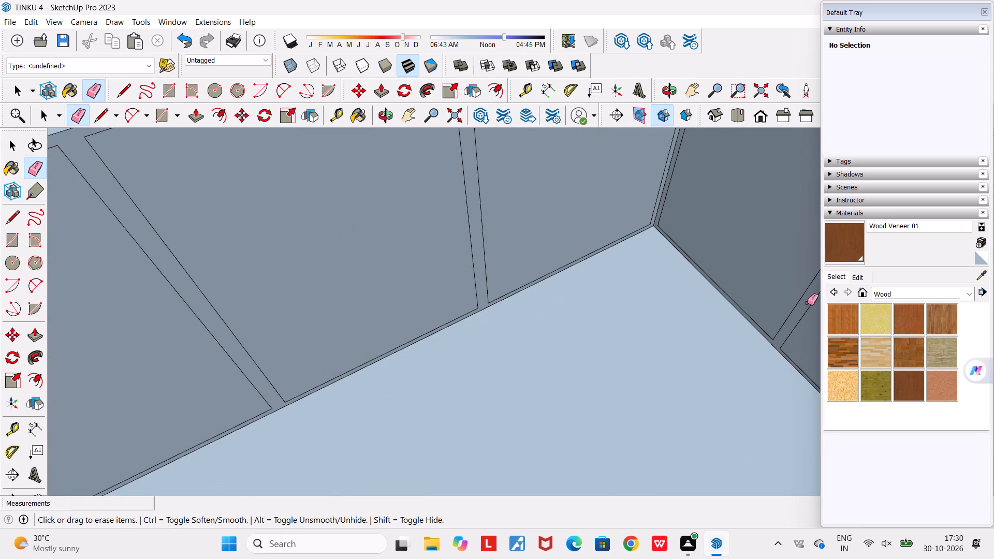
pyautogui.scroll(-11, 807, 303)
pyautogui.moveTo(556, 374); pyautogui.dragTo(575, 374, button='middle')
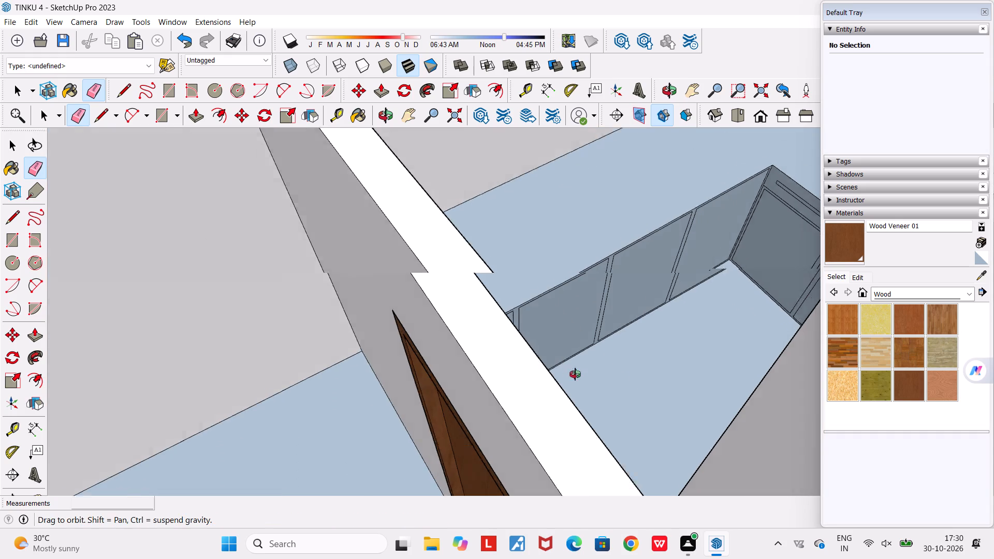
pyautogui.moveTo(575, 374); pyautogui.dragTo(440, 388, button='middle')
pyautogui.scroll(-4, 440, 388)
pyautogui.press('space')
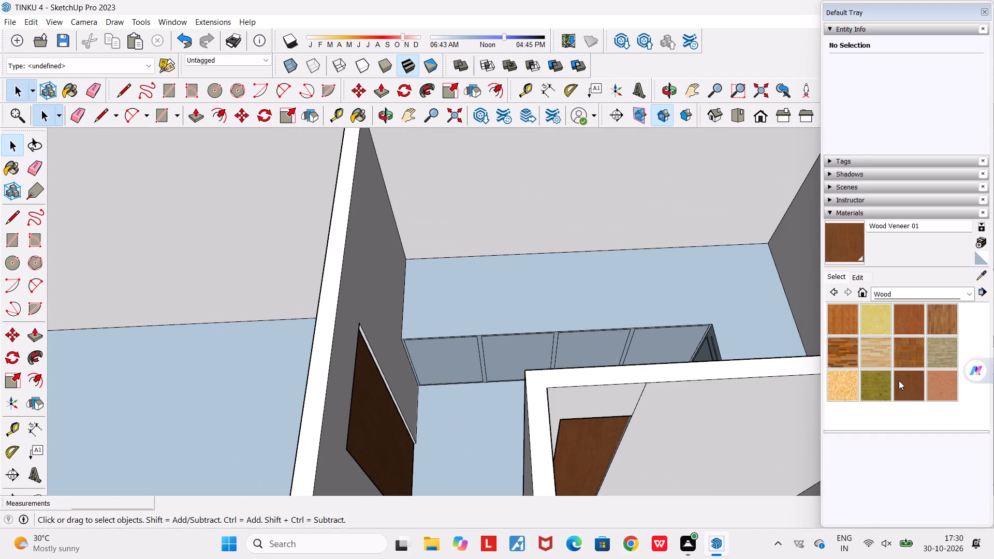
# Paint the four inset door panels on the counter's long leg with Wood Veneer 01.
pyautogui.click(911, 380)
pyautogui.click(457, 356)
pyautogui.click(493, 350)
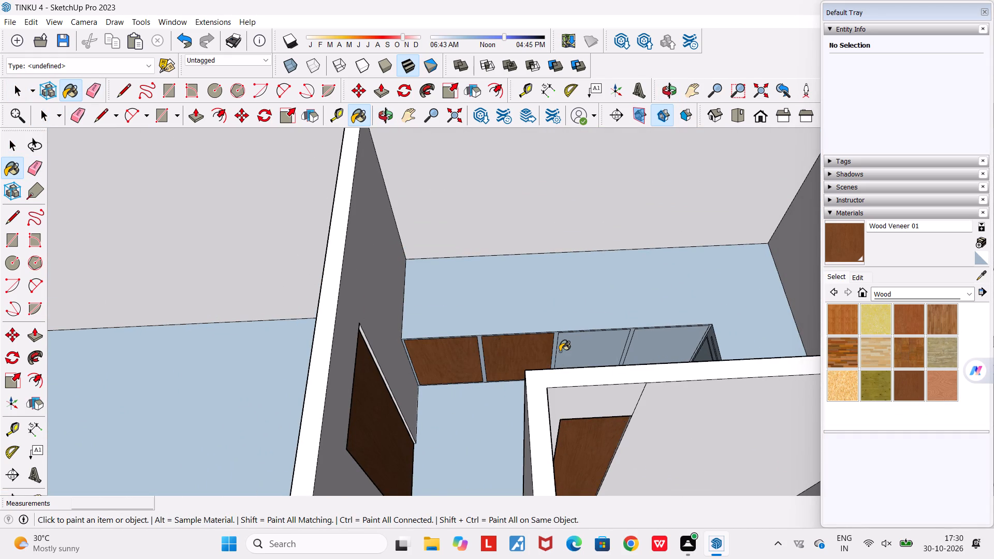
pyautogui.click(566, 347)
pyautogui.click(650, 349)
# Paint the short leg's two drawer fronts, two door panels, surrounding frame and the inner corner drawer's inset strip with Wood Veneer 01.
pyautogui.moveTo(679, 350); pyautogui.dragTo(801, 345, button='middle')
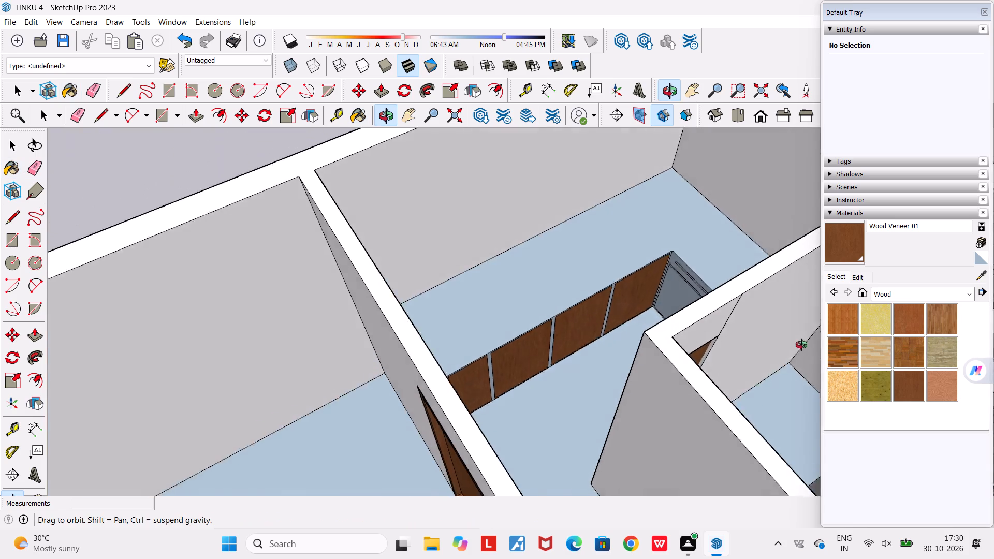
pyautogui.moveTo(801, 345); pyautogui.dragTo(897, 331, button='middle')
pyautogui.scroll(8, 623, 245)
pyautogui.click(655, 238)
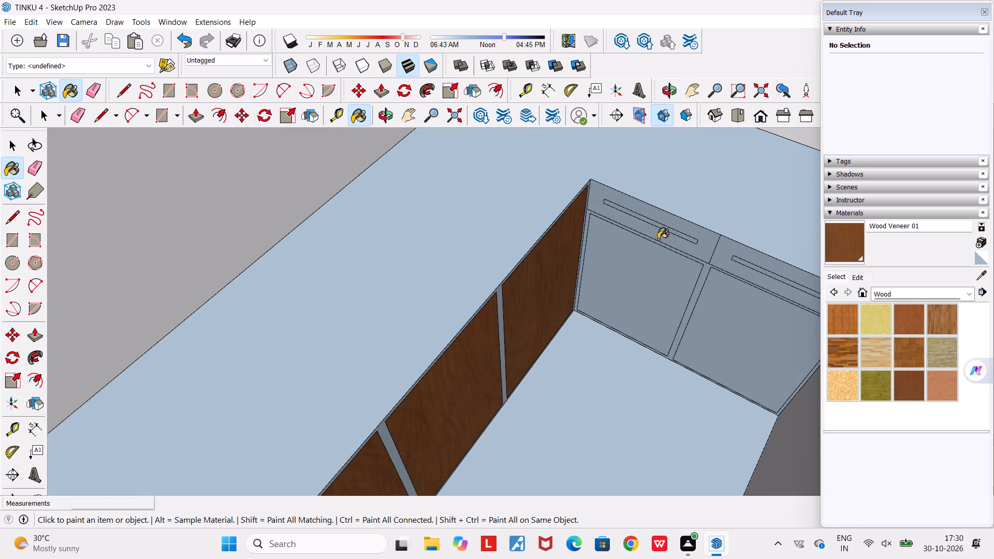
pyautogui.click(661, 228)
pyautogui.scroll(6, 662, 227)
pyautogui.click(662, 227)
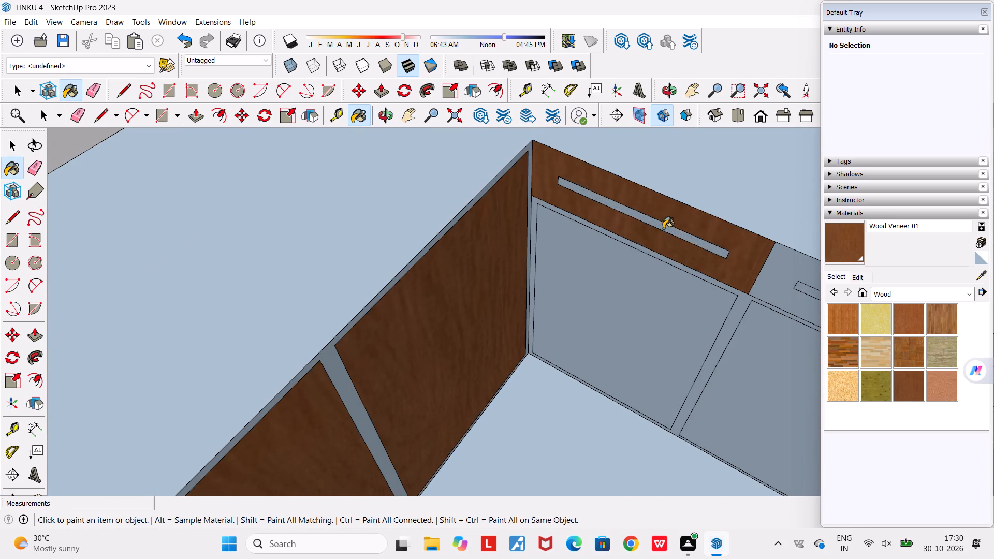
pyautogui.click(619, 283)
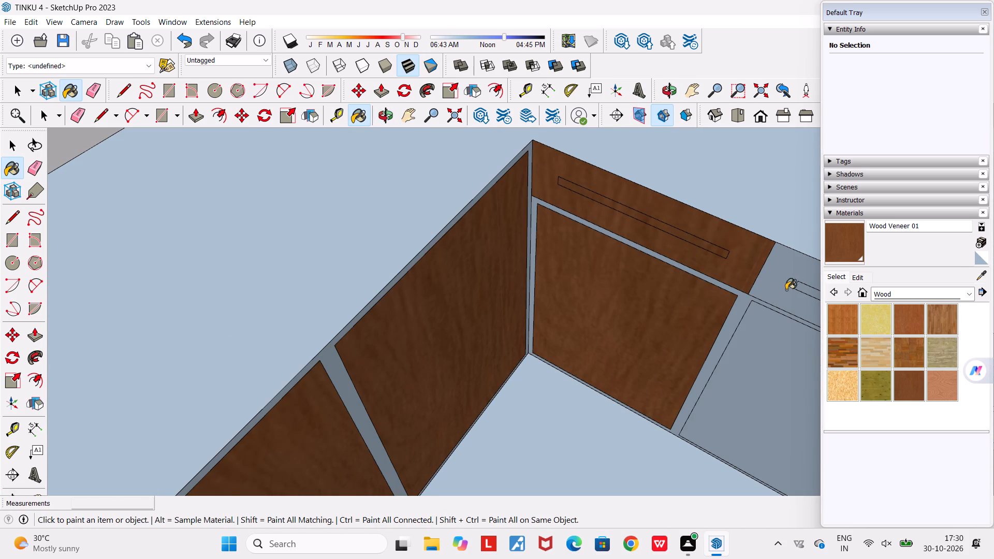
pyautogui.click(787, 287)
pyautogui.click(767, 348)
pyautogui.click(744, 305)
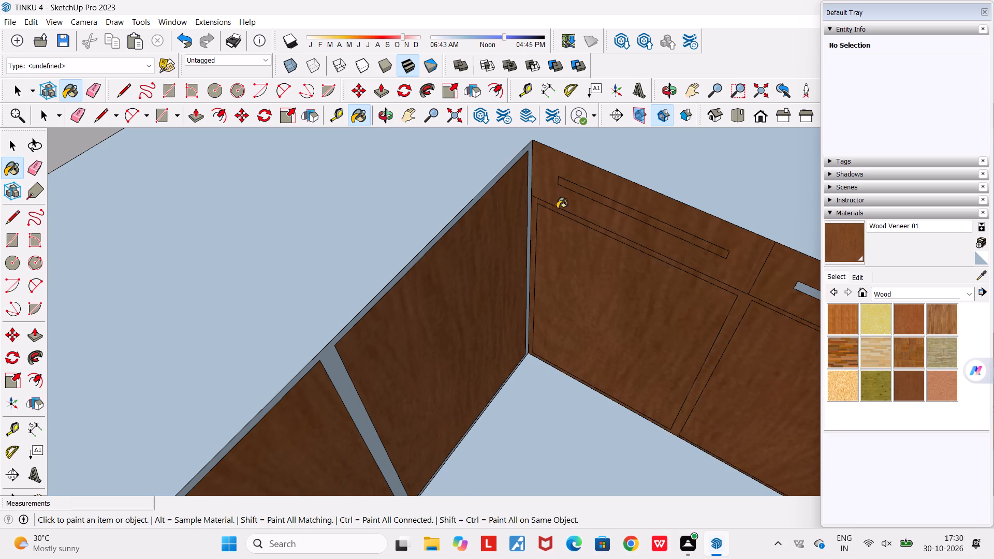
# Paint the frame around the long leg's door panels with Wood Veneer 01.
pyautogui.scroll(4, 531, 195)
pyautogui.click(527, 187)
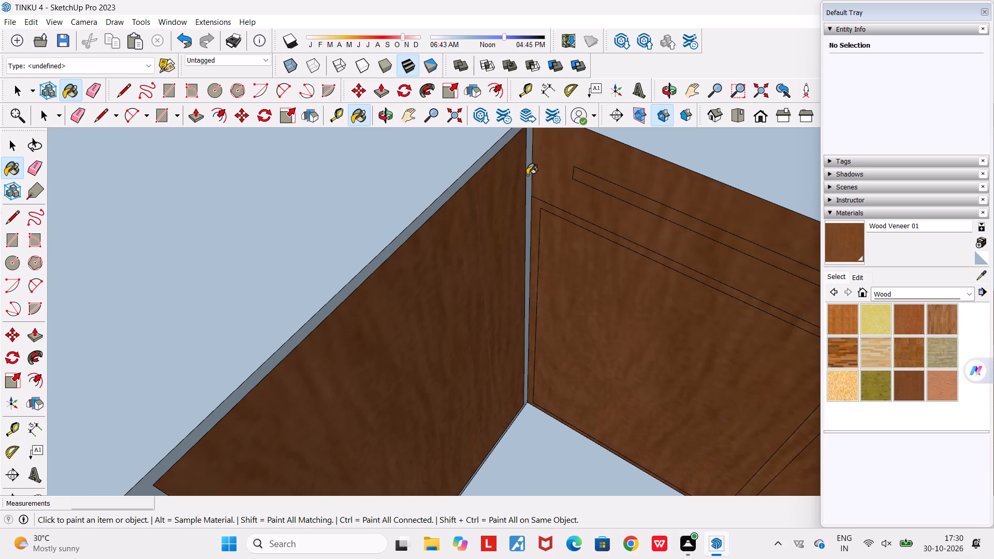
pyautogui.click(527, 175)
# Paint the inset strip on the short leg's outer drawer front with Wood Veneer 01.
pyautogui.scroll(-17, 528, 175)
pyautogui.moveTo(515, 221); pyautogui.dragTo(508, 223, button='middle')
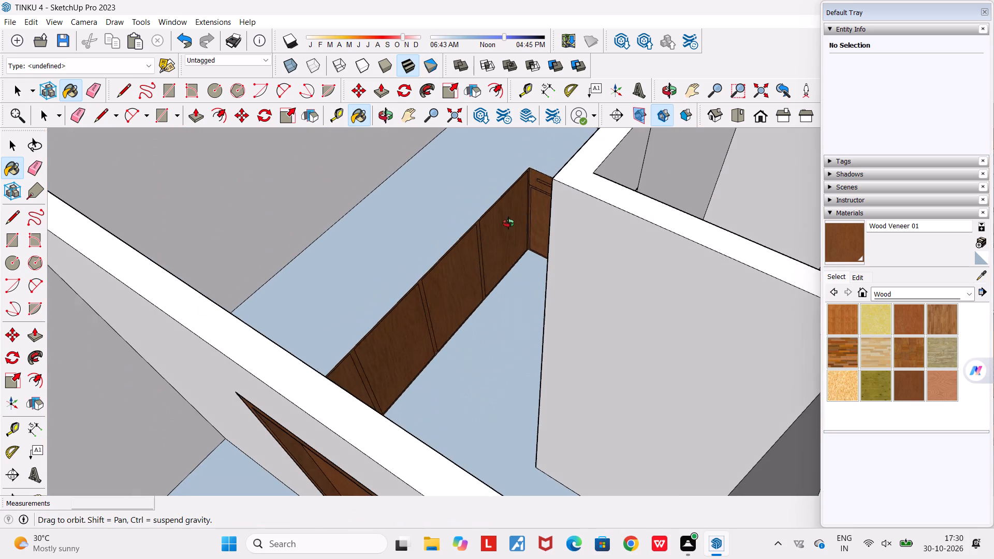
pyautogui.moveTo(508, 223); pyautogui.dragTo(787, 244, button='middle')
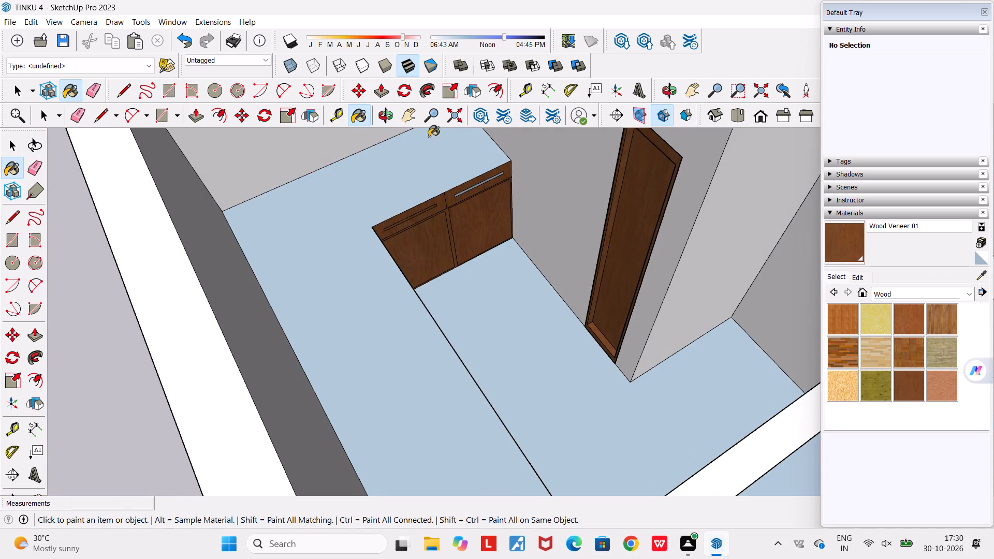
pyautogui.scroll(16, 495, 187)
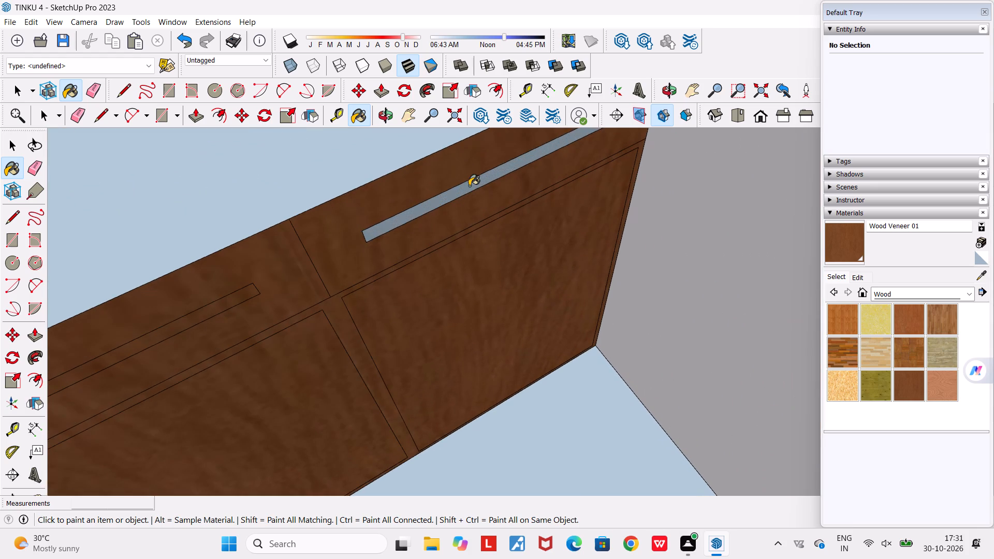
pyautogui.click(469, 184)
# Examine the painted kitchen counter and the furnished house interior from several angles and distances.
pyautogui.scroll(-12, 468, 184)
pyautogui.moveTo(466, 265); pyautogui.dragTo(223, 273, button='middle')
pyautogui.scroll(-3, 223, 273)
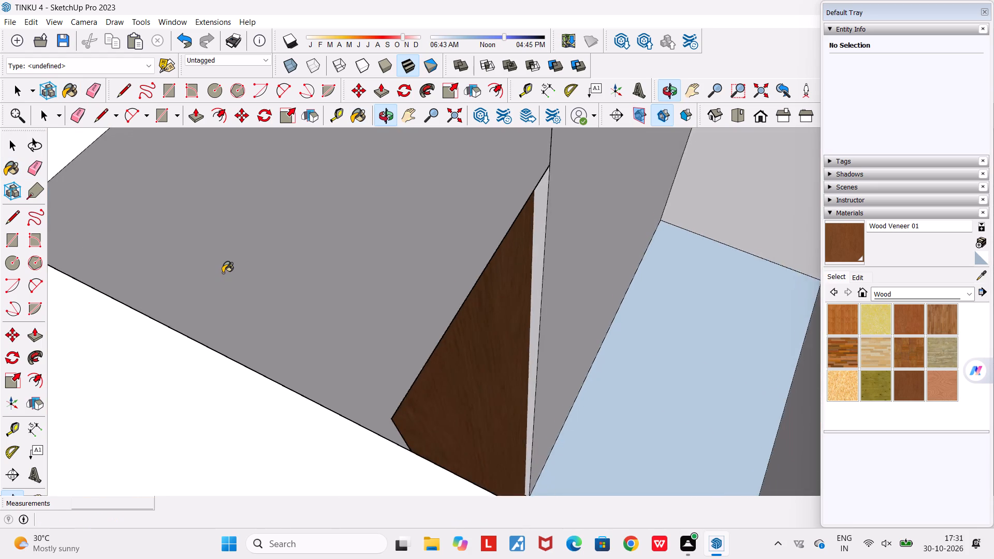
pyautogui.scroll(-8, 223, 273)
pyautogui.moveTo(246, 278); pyautogui.dragTo(314, 281, button='middle')
pyautogui.scroll(-13, 314, 281)
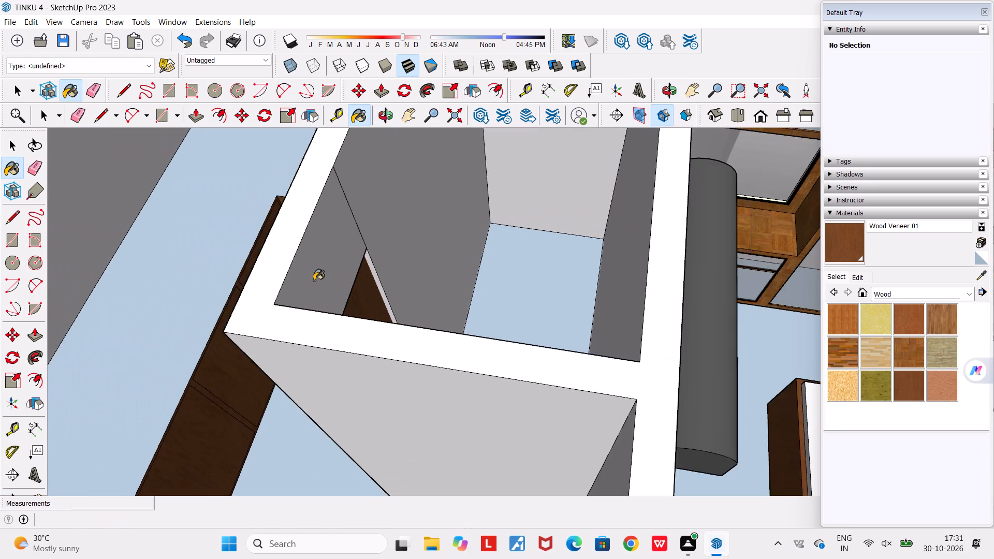
pyautogui.scroll(-3, 314, 281)
pyautogui.scroll(-6, 246, 385)
pyautogui.moveTo(243, 398); pyautogui.dragTo(0, 459, button='middle')
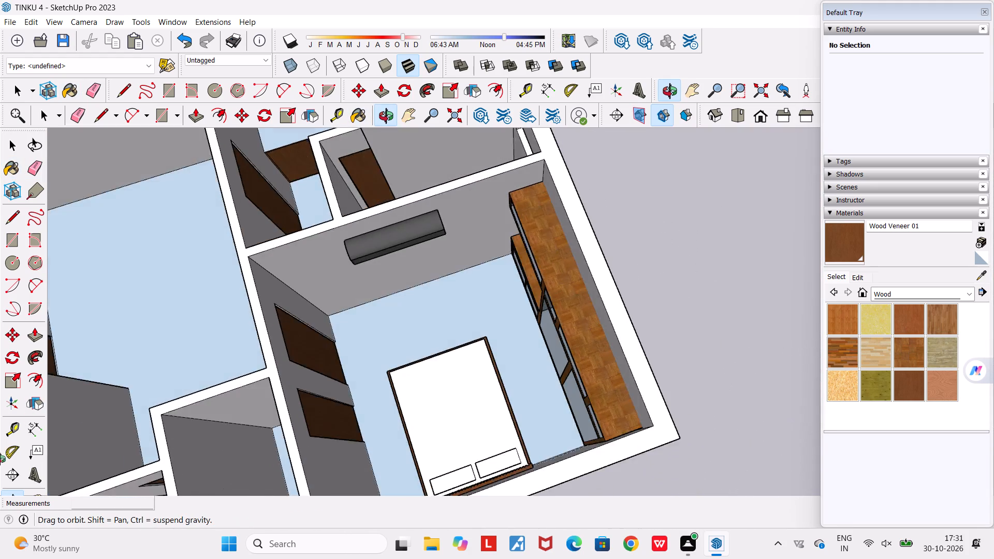
pyautogui.moveTo(0, 459); pyautogui.dragTo(181, 386, button='middle')
pyautogui.scroll(4, 188, 298)
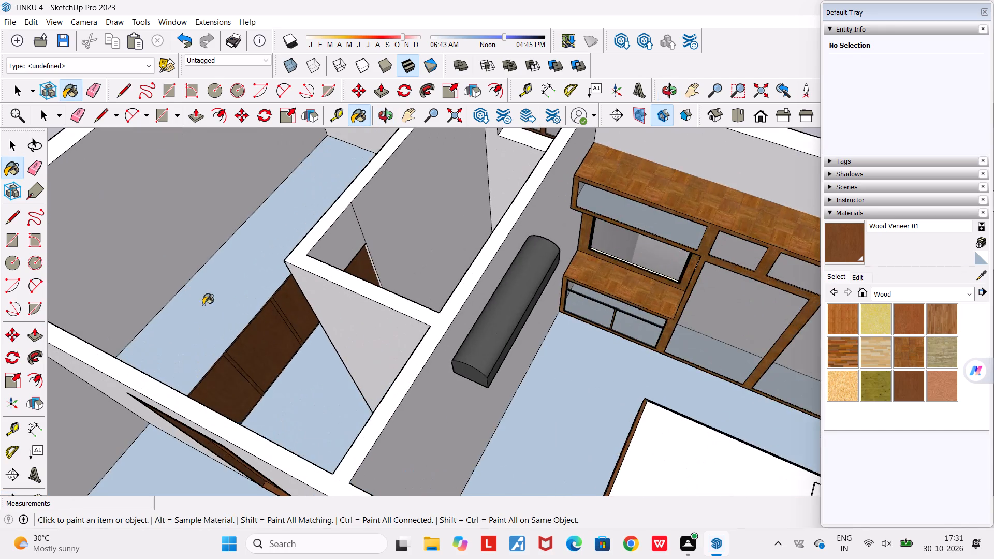
pyautogui.moveTo(210, 316); pyautogui.dragTo(119, 348, button='middle')
pyautogui.scroll(-11, 119, 348)
pyautogui.moveTo(204, 337); pyautogui.dragTo(428, 297, button='middle')
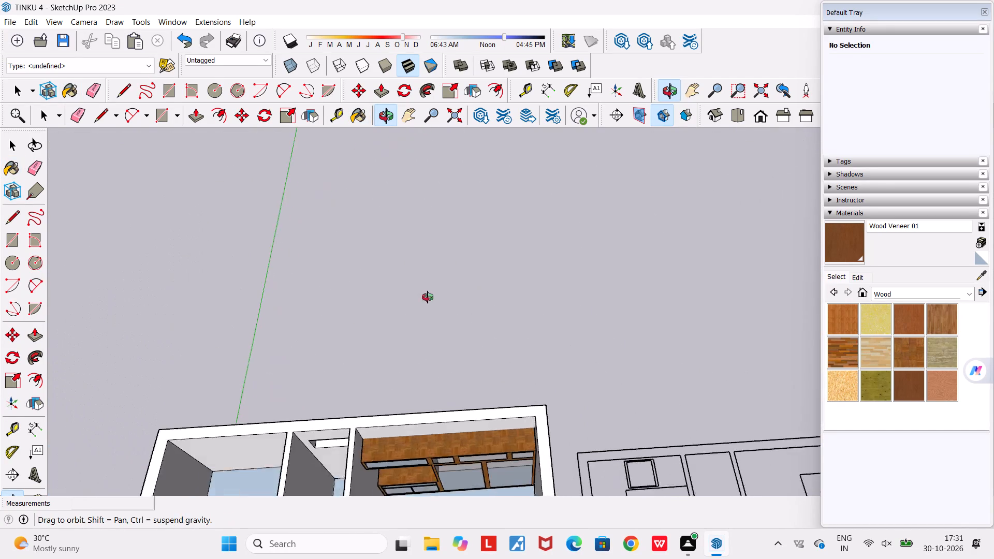
pyautogui.moveTo(428, 297); pyautogui.dragTo(465, 266, button='middle')
pyautogui.scroll(-11, 465, 266)
pyautogui.moveTo(480, 418); pyautogui.dragTo(405, 379, button='middle')
pyautogui.scroll(-4, 405, 379)
pyautogui.moveTo(434, 380); pyautogui.dragTo(437, 470, button='middle')
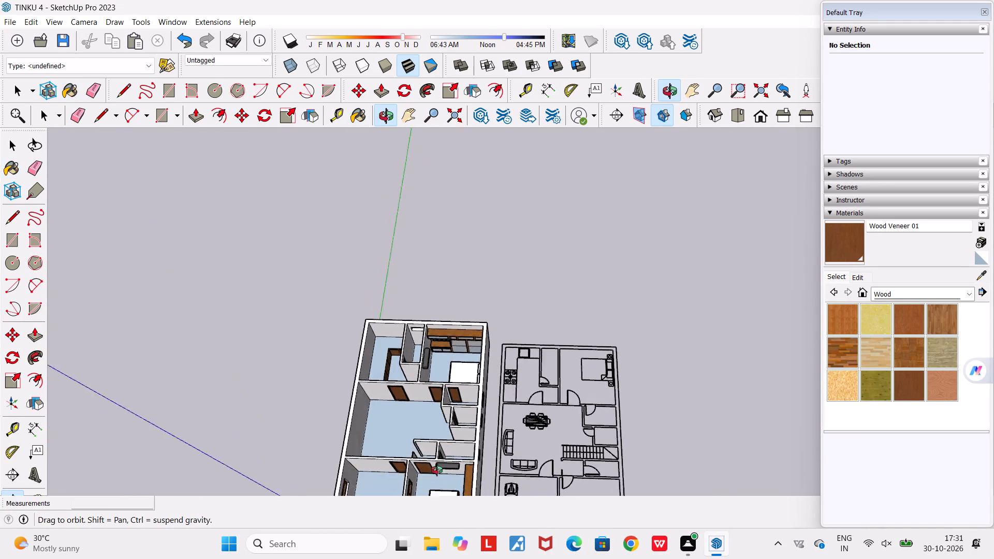
pyautogui.moveTo(437, 470); pyautogui.dragTo(206, 419, button='middle')
pyautogui.scroll(-1, 206, 419)
pyautogui.moveTo(496, 290); pyautogui.dragTo(565, 411, button='middle')
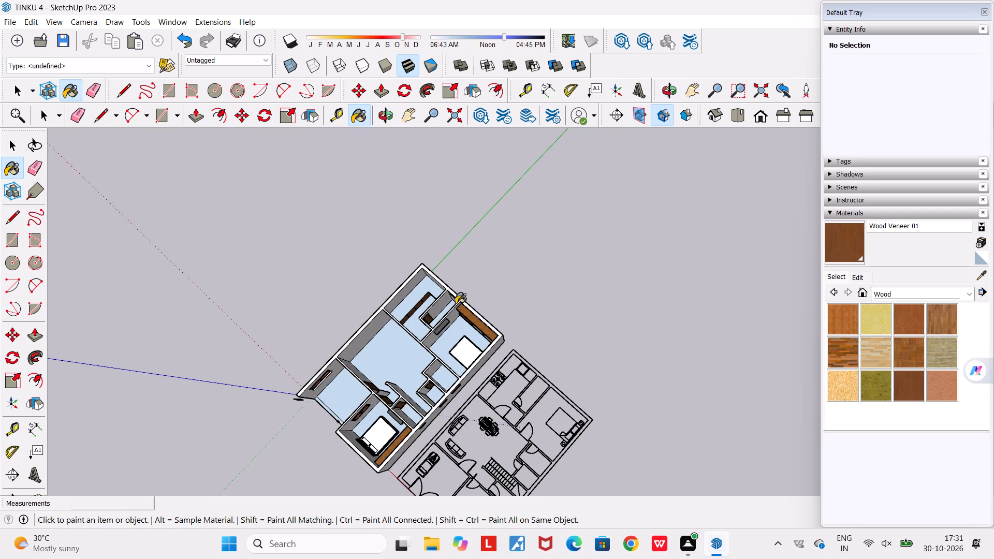
pyautogui.scroll(11, 414, 304)
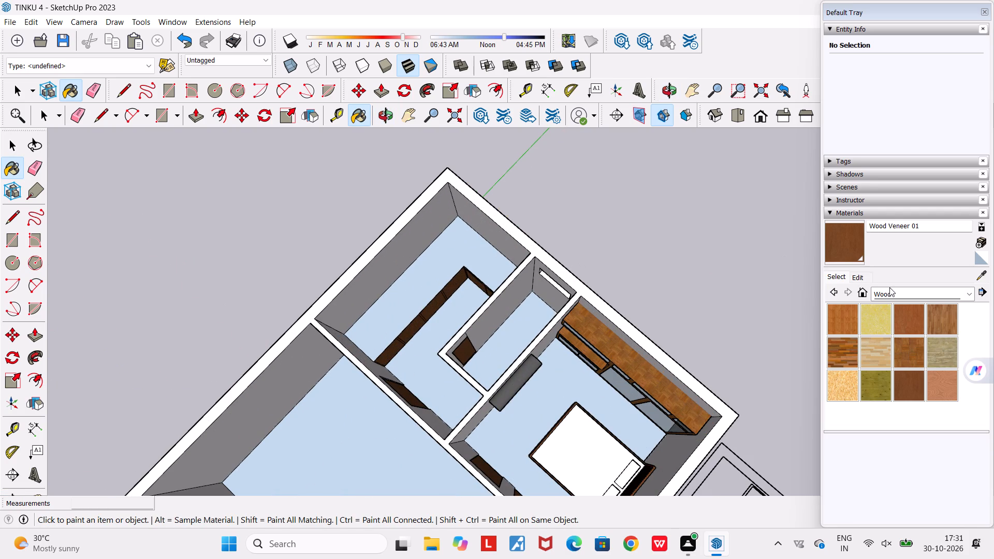
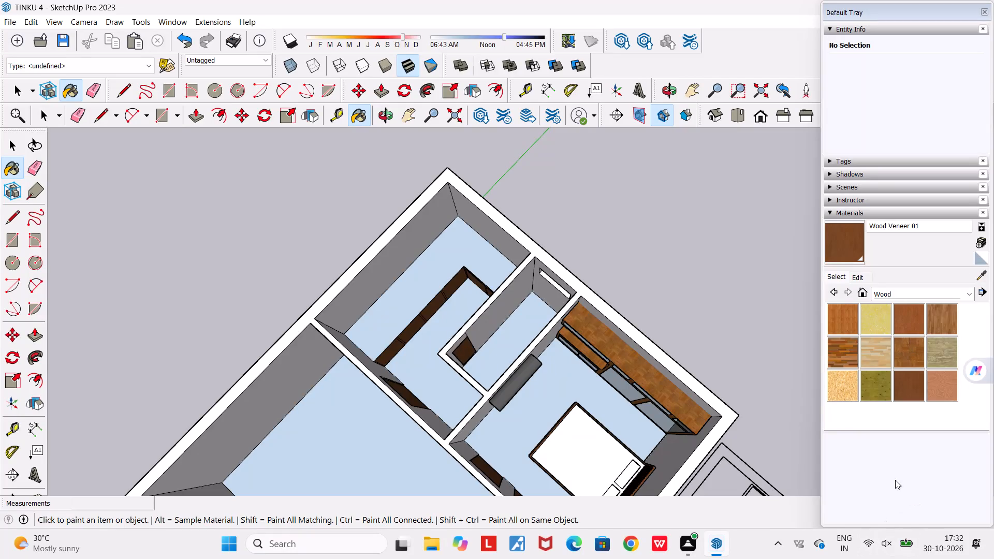
# Leave the painting command and examine the whole house layout, including the kitchen, bedrooms and central hall, from several angles.
pyautogui.press('space')
pyautogui.moveTo(500, 321); pyautogui.dragTo(608, 256, button='middle')
pyautogui.scroll(-5, 608, 256)
pyautogui.moveTo(585, 330); pyautogui.dragTo(685, 342, button='middle')
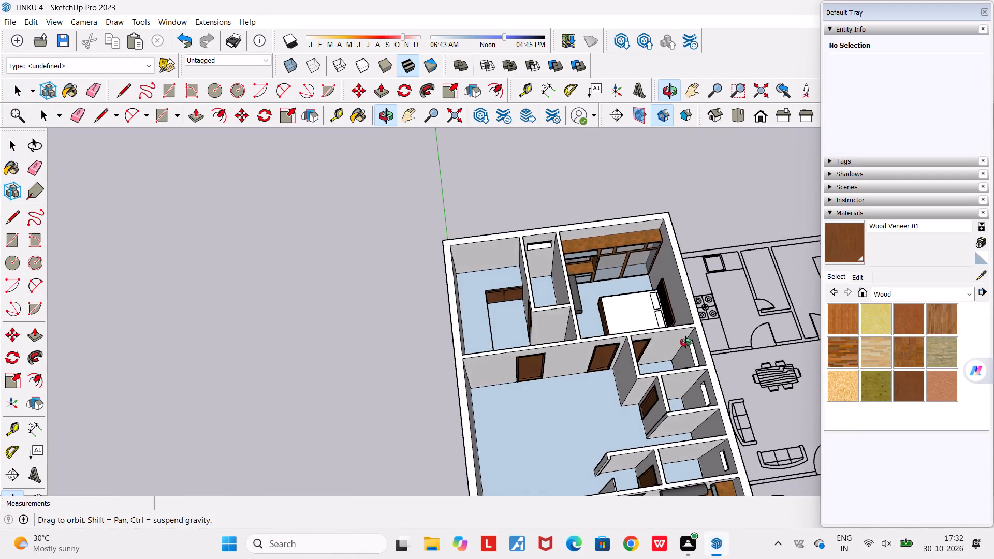
pyautogui.moveTo(685, 342); pyautogui.dragTo(685, 343, button='middle')
pyautogui.scroll(-4, 685, 343)
pyautogui.moveTo(604, 369); pyautogui.dragTo(766, 356, button='middle')
pyautogui.scroll(4, 667, 288)
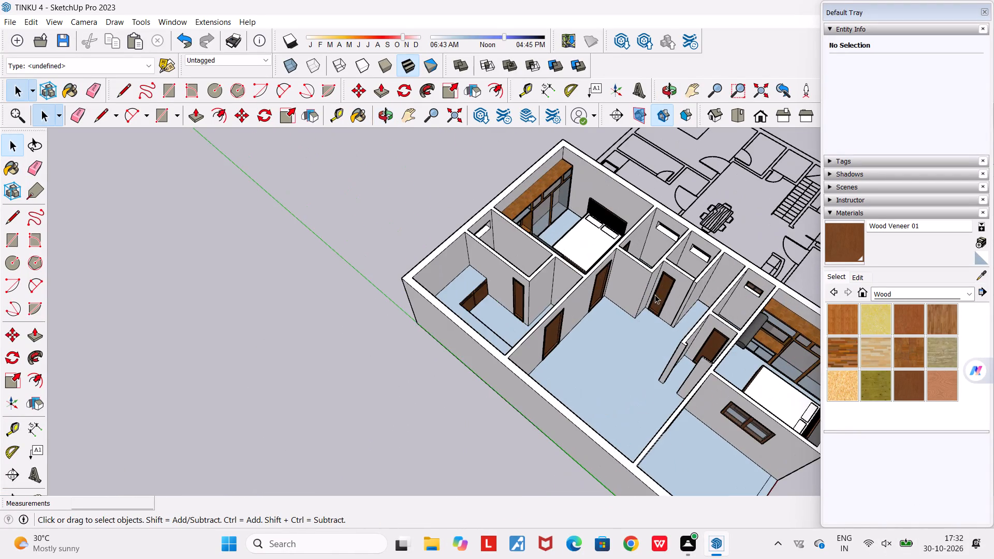
pyautogui.moveTo(580, 359); pyautogui.dragTo(220, 301, button='middle')
pyautogui.scroll(-4, 220, 301)
pyautogui.moveTo(504, 381); pyautogui.dragTo(322, 469, button='middle')
pyautogui.scroll(4, 417, 332)
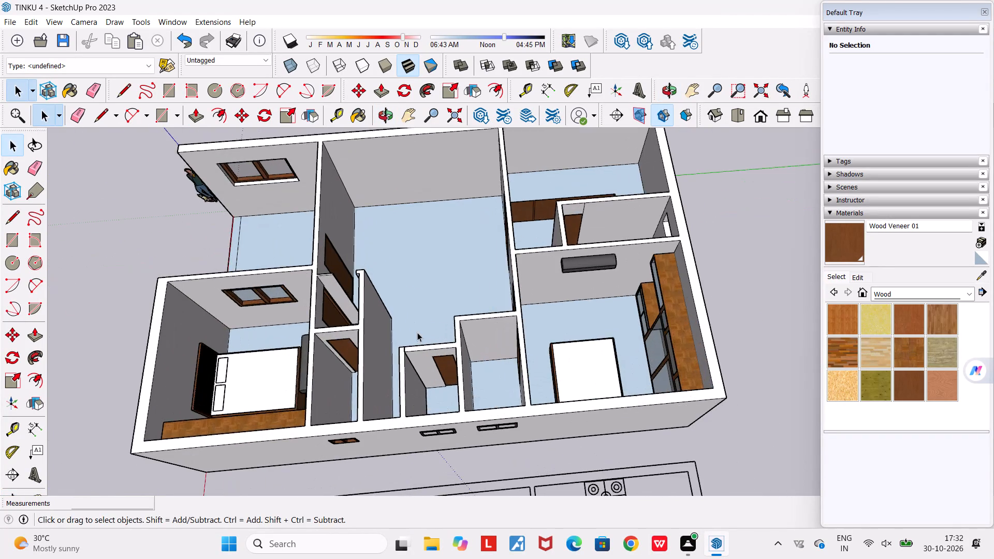
pyautogui.moveTo(417, 332); pyautogui.dragTo(474, 370, button='middle')
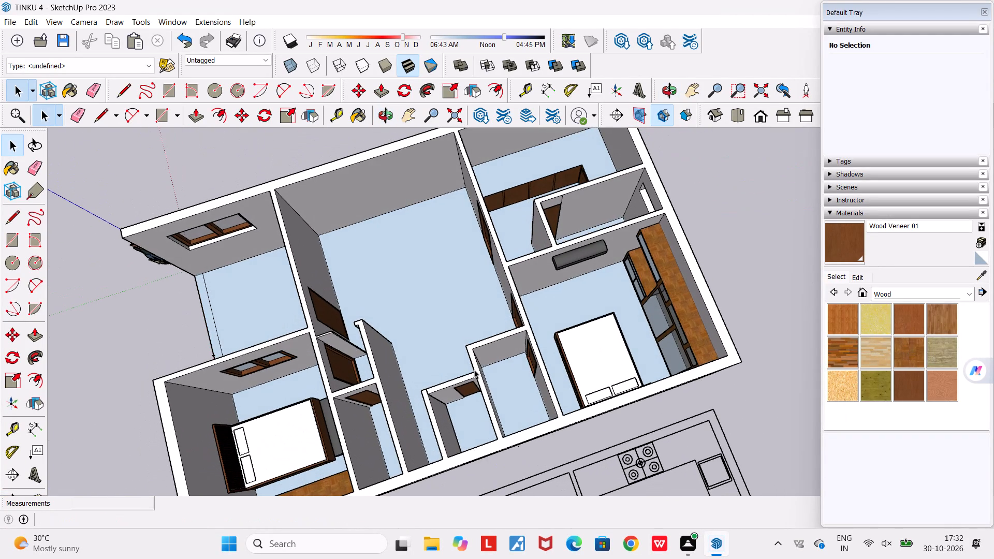
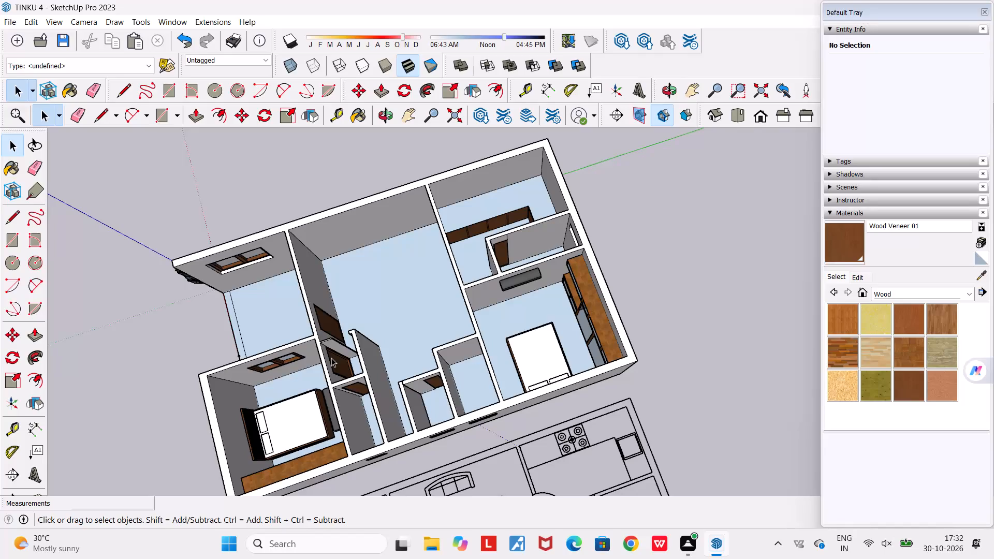
# Examine the kitchen counter and the surrounding rooms of the house from several angles.
pyautogui.moveTo(385, 392); pyautogui.dragTo(464, 348, button='middle')
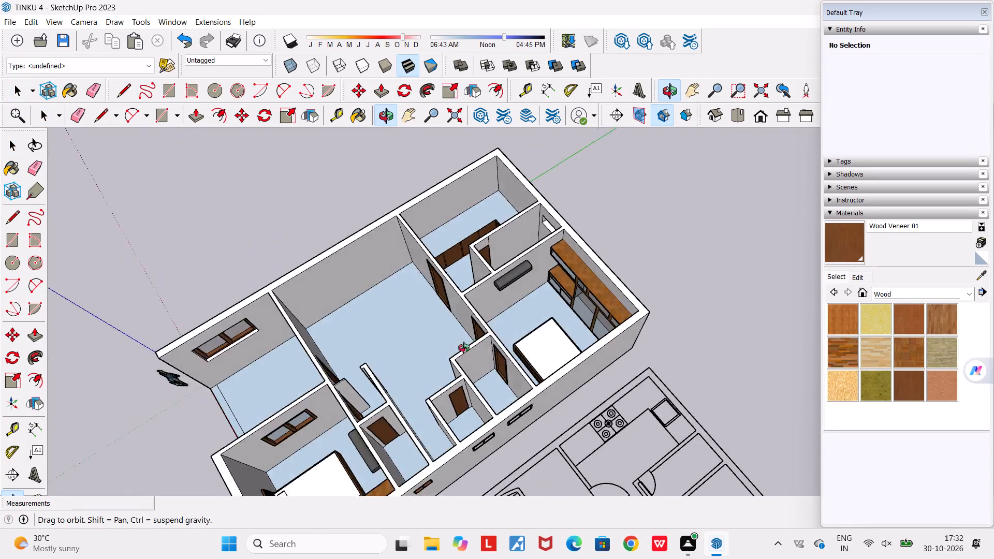
pyautogui.moveTo(464, 348); pyautogui.dragTo(733, 352, button='middle')
pyautogui.scroll(-5, 733, 352)
pyautogui.moveTo(598, 428); pyautogui.dragTo(759, 454, button='middle')
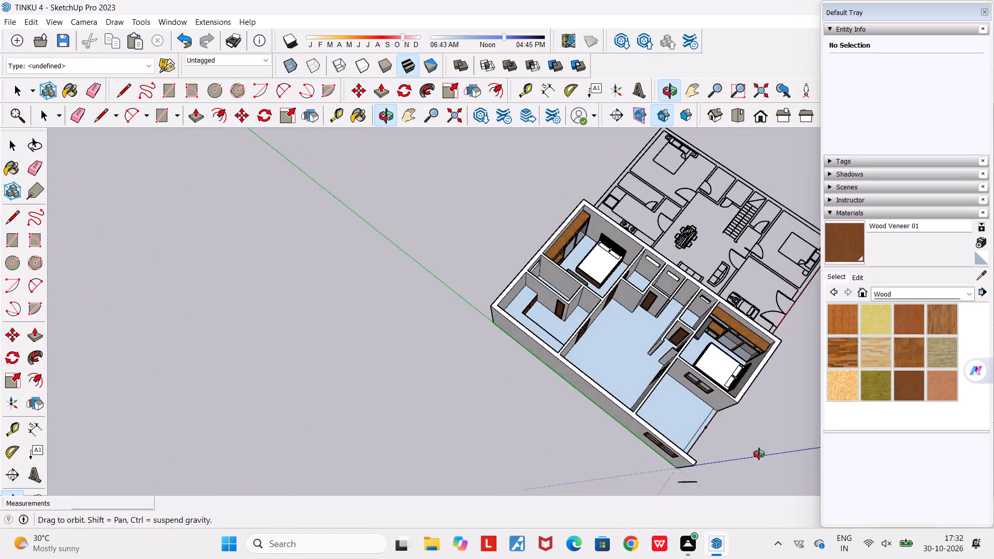
pyautogui.moveTo(759, 454); pyautogui.dragTo(803, 457, button='middle')
pyautogui.moveTo(595, 326); pyautogui.dragTo(173, 241, button='middle')
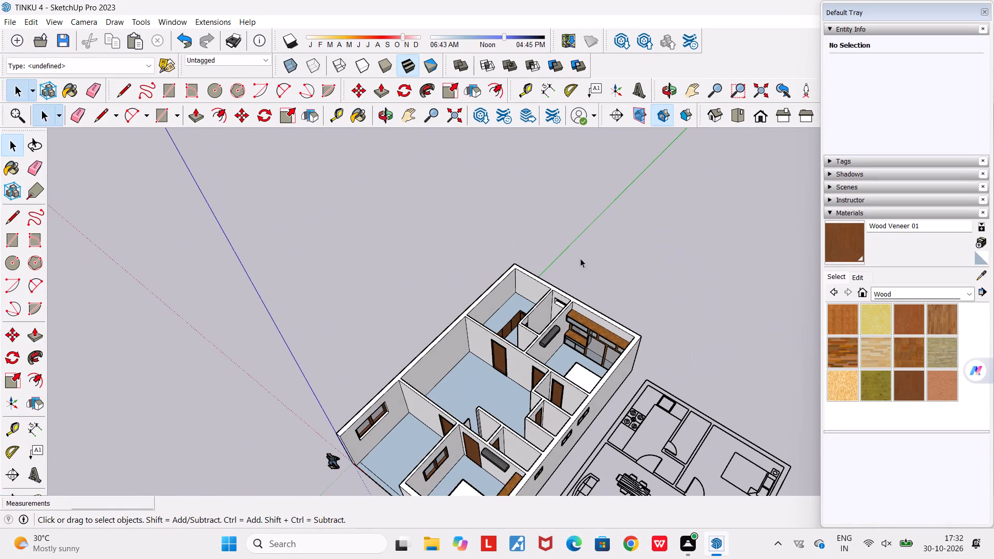
pyautogui.scroll(4, 478, 333)
pyautogui.scroll(4, 518, 311)
pyautogui.moveTo(501, 328); pyautogui.dragTo(638, 333, button='middle')
pyautogui.scroll(6, 539, 269)
pyautogui.moveTo(513, 302); pyautogui.dragTo(575, 293, button='middle')
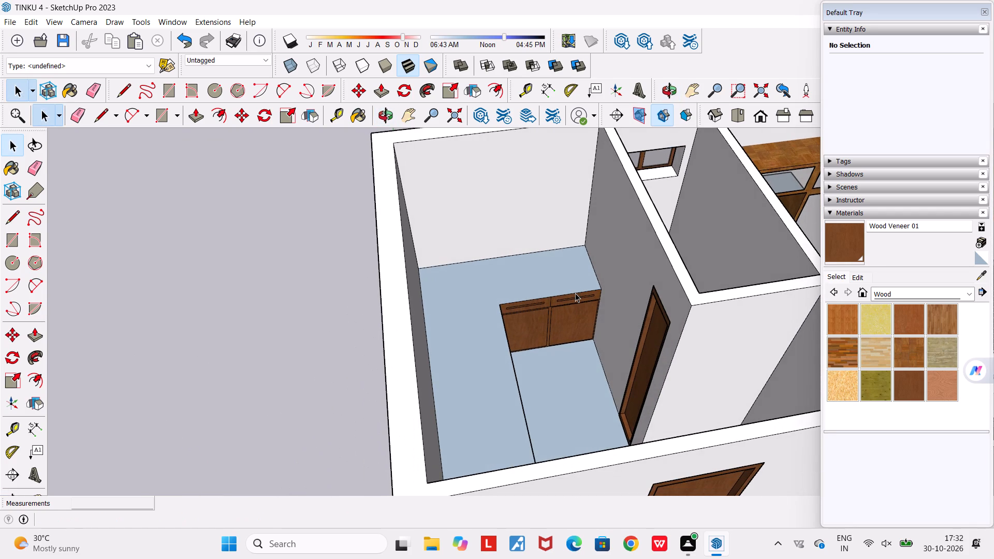
pyautogui.scroll(-4, 550, 288)
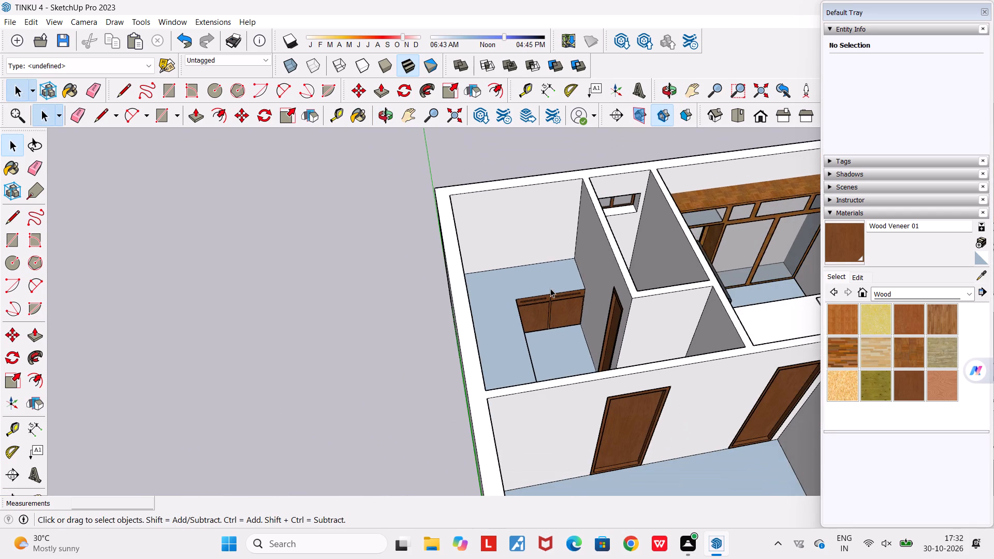
pyautogui.scroll(2, 550, 288)
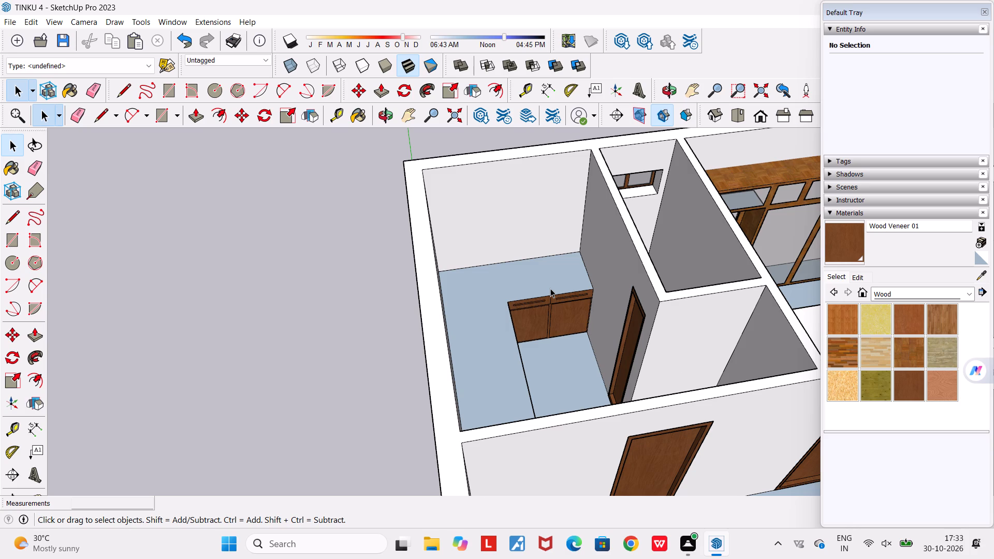
pyautogui.scroll(-1, 550, 288)
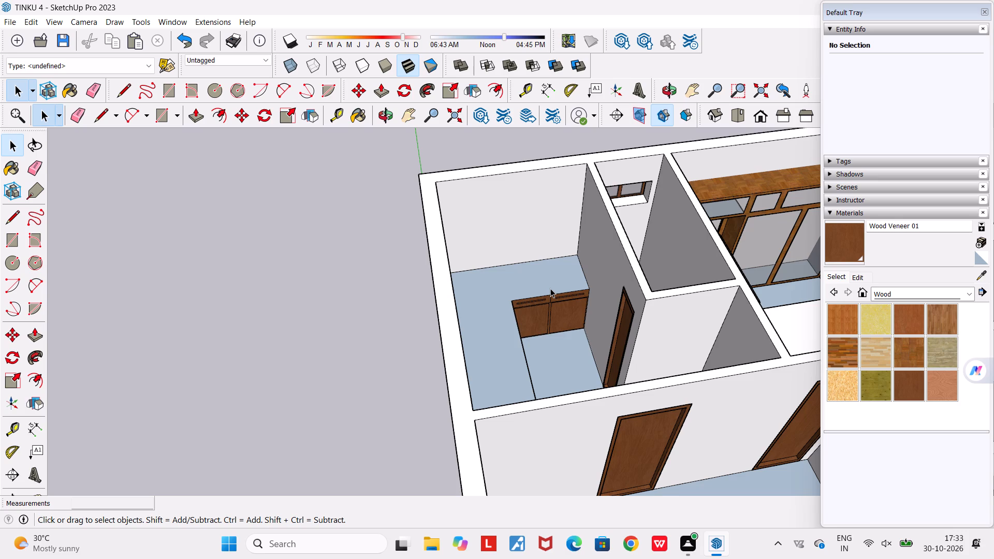
pyautogui.scroll(-3, 550, 288)
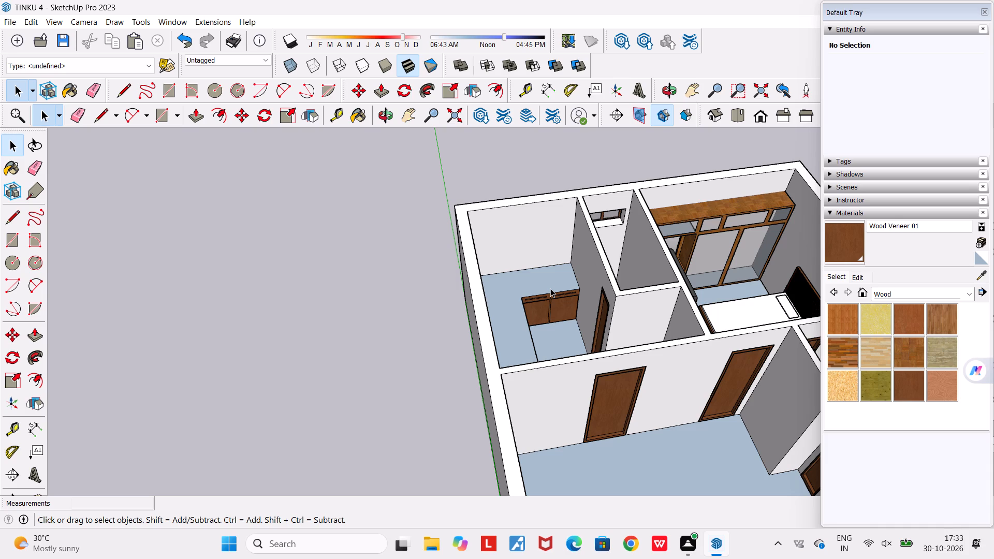
pyautogui.scroll(-3, 550, 288)
pyautogui.scroll(2, 550, 288)
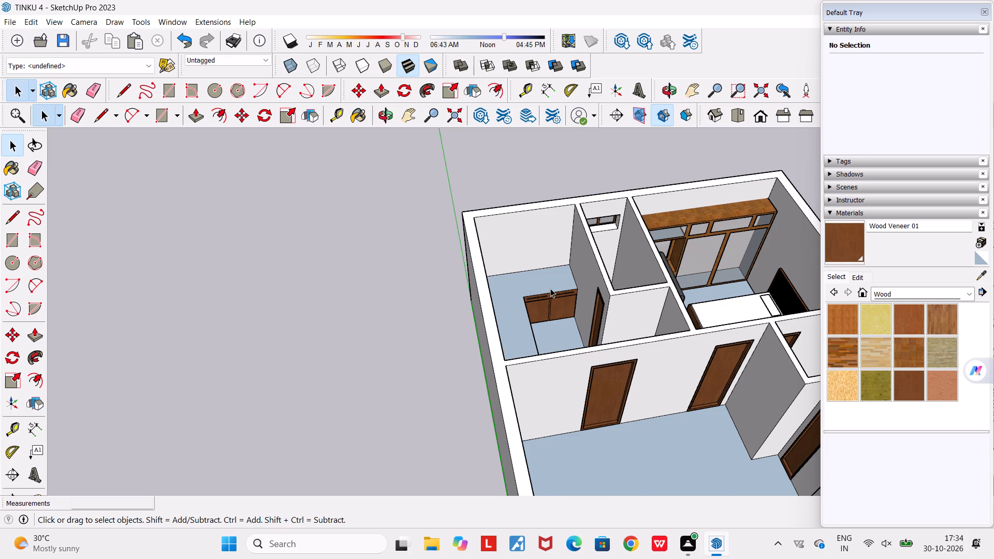
pyautogui.scroll(-3, 550, 288)
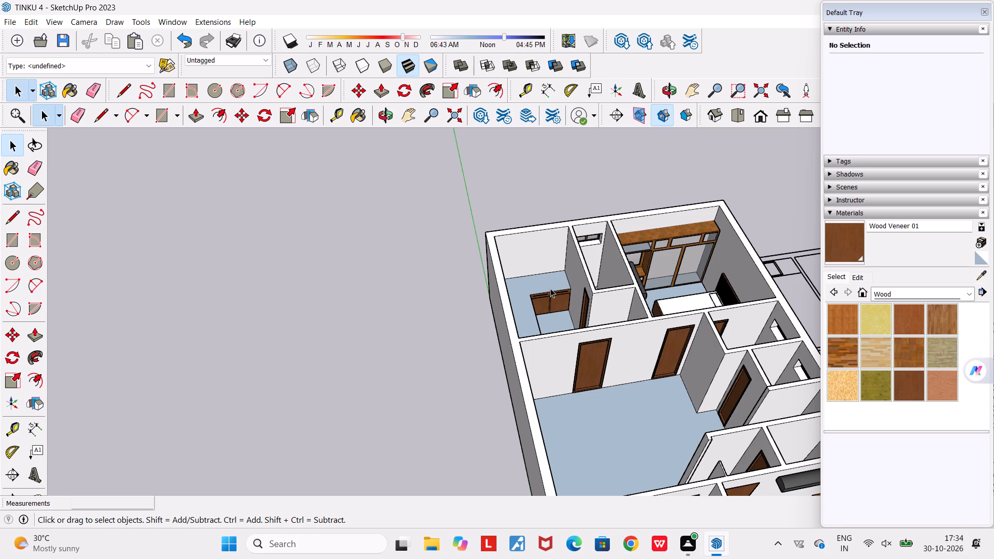
pyautogui.moveTo(550, 288); pyautogui.dragTo(374, 271, button='middle')
pyautogui.scroll(-5, 374, 271)
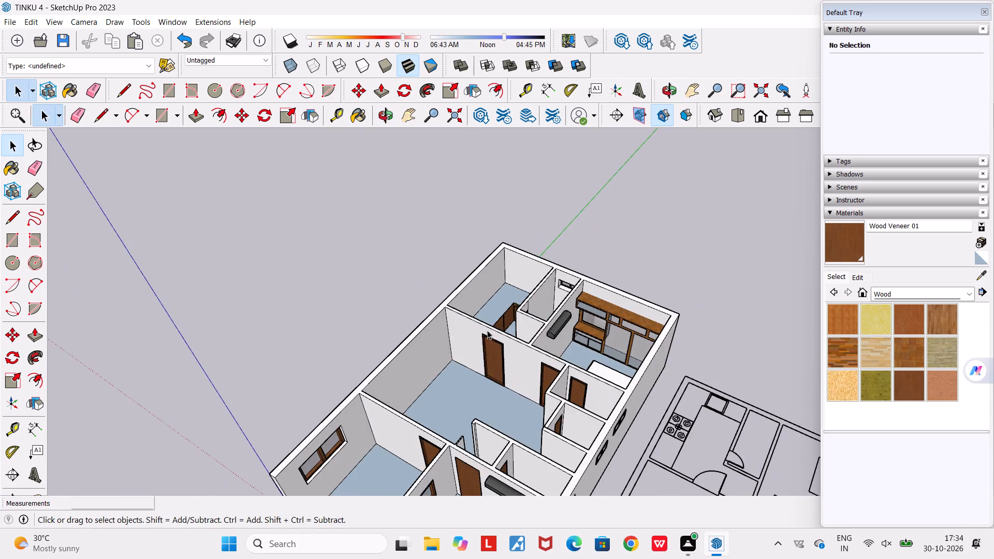
pyautogui.moveTo(490, 344); pyautogui.dragTo(309, 367, button='middle')
pyautogui.moveTo(531, 271); pyautogui.dragTo(439, 271, button='middle')
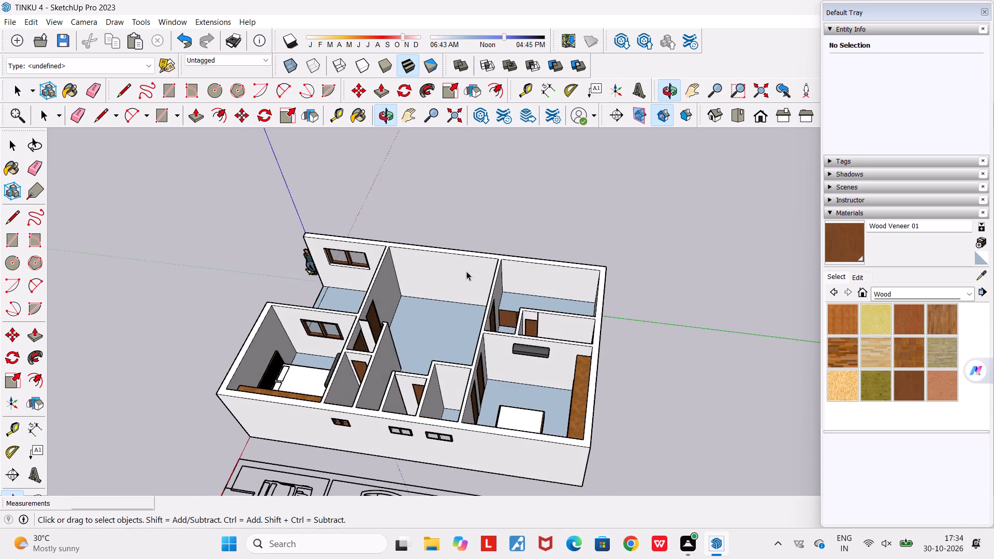
# Draw a rectangle about 1.13 m by 0.84 m on the kitchen countertop, near the corner by the door-side wall.
pyautogui.scroll(6, 542, 272)
pyautogui.scroll(2, 502, 307)
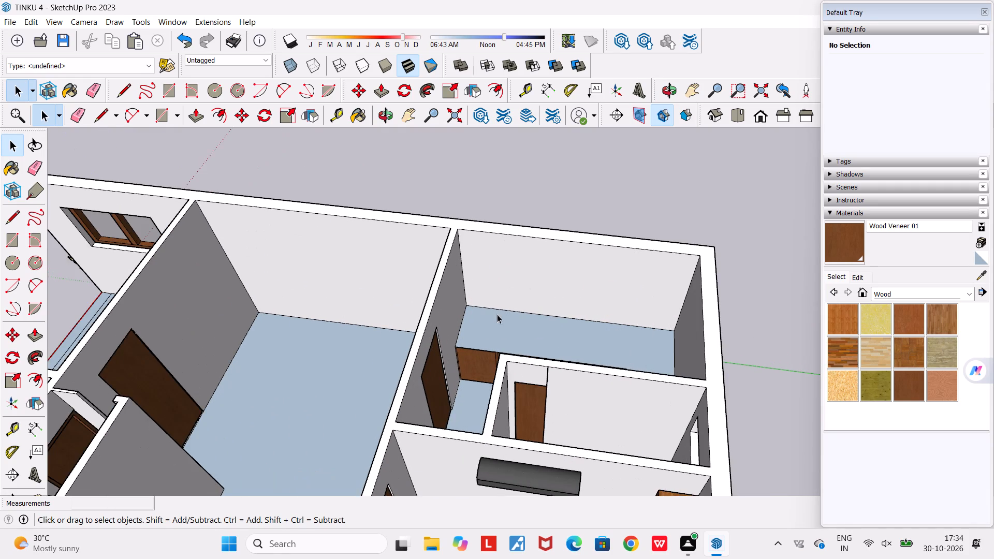
pyautogui.moveTo(479, 341); pyautogui.dragTo(499, 407, button='middle')
pyautogui.scroll(4, 499, 331)
pyautogui.moveTo(499, 331); pyautogui.dragTo(499, 331, button='middle')
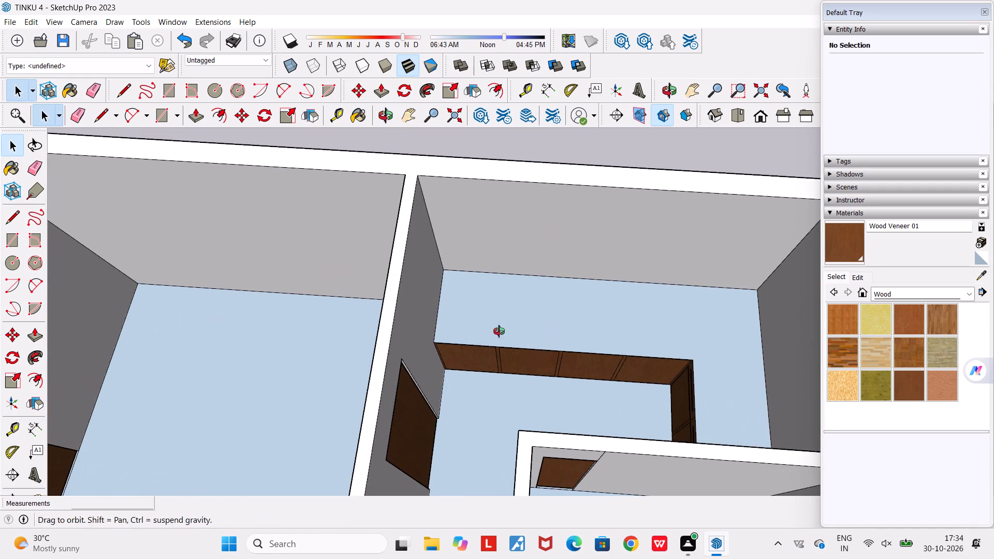
pyautogui.moveTo(499, 331); pyautogui.dragTo(520, 342, button='middle')
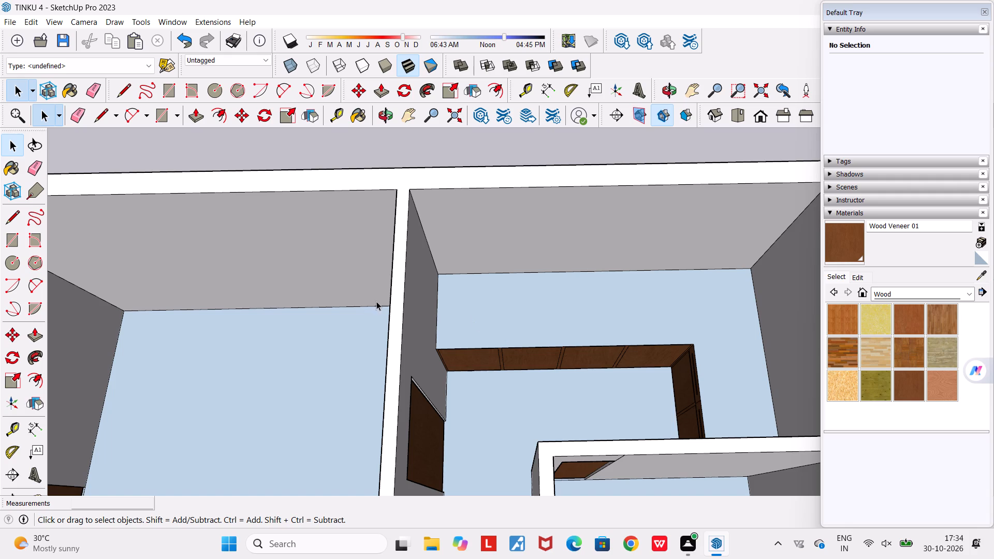
pyautogui.click(172, 88)
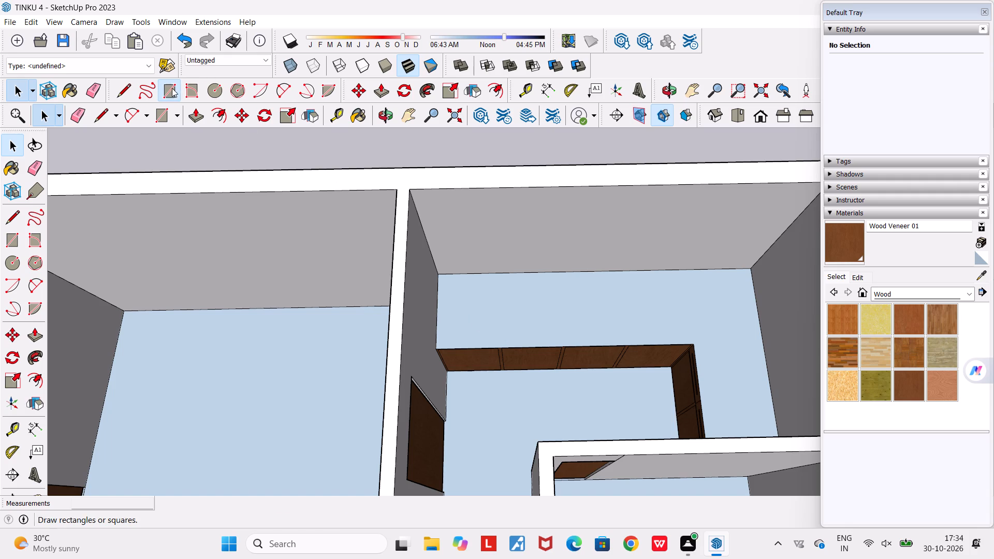
pyautogui.scroll(7, 456, 292)
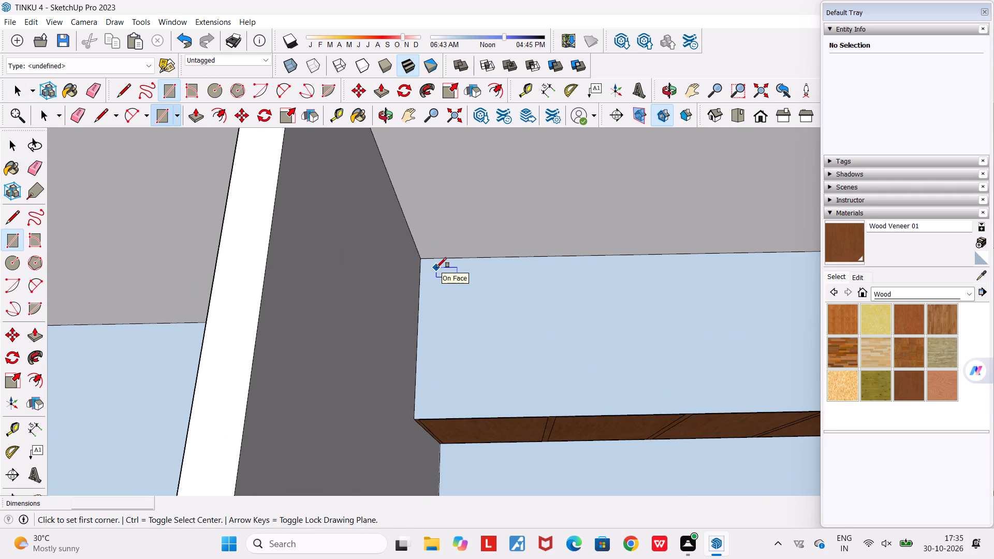
pyautogui.click(436, 268)
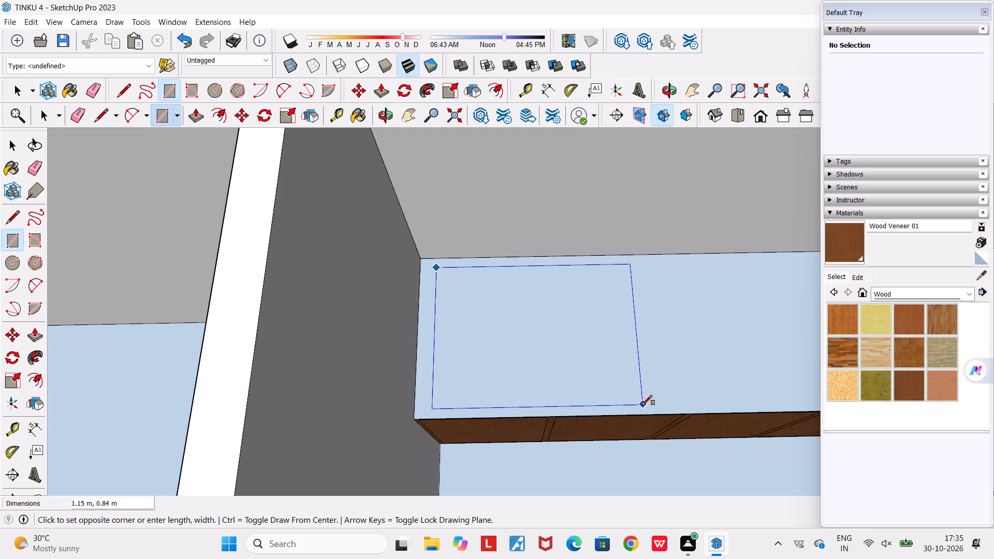
pyautogui.click(639, 405)
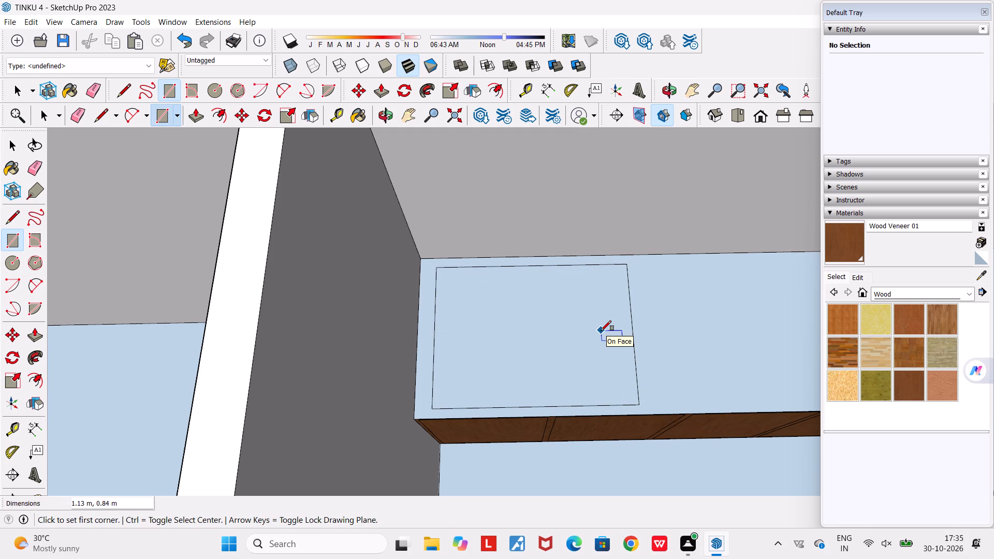
# Offset the countertop rectangle slightly inward to form a narrow sink rim.
pyautogui.click(211, 108)
pyautogui.click(506, 297)
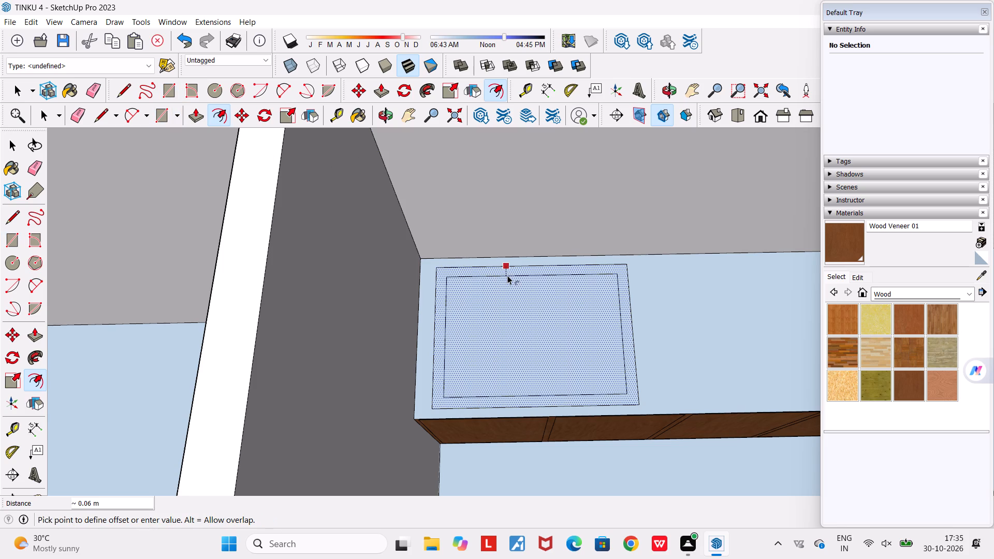
pyautogui.click(507, 272)
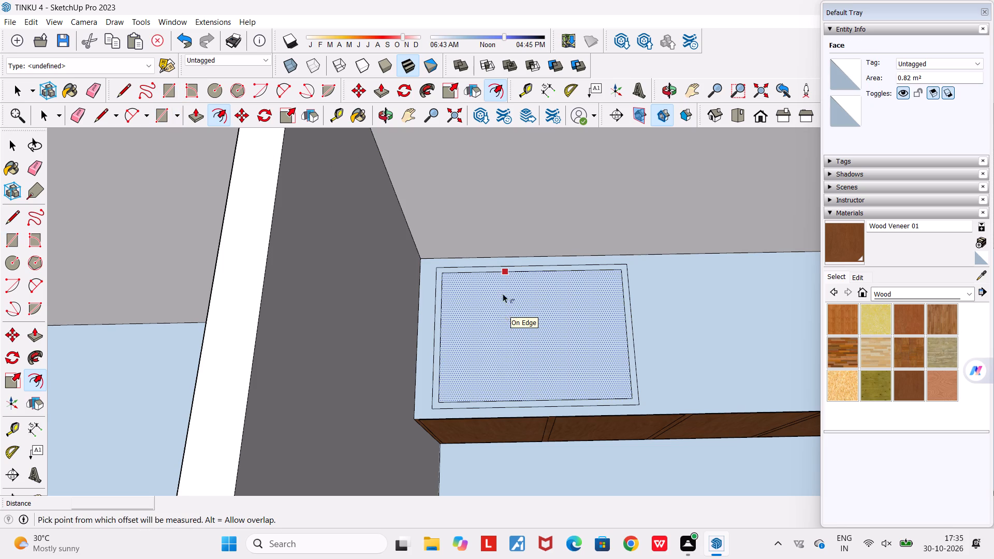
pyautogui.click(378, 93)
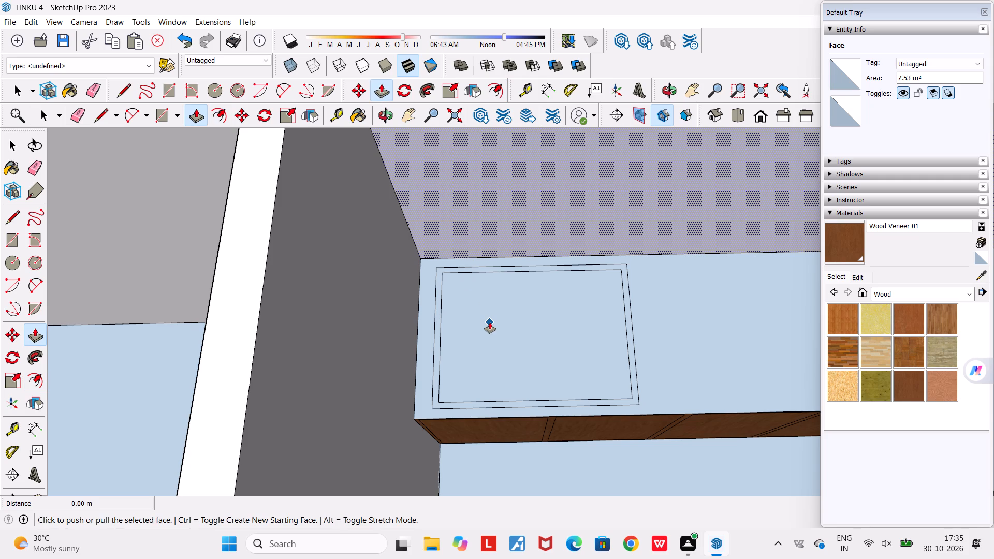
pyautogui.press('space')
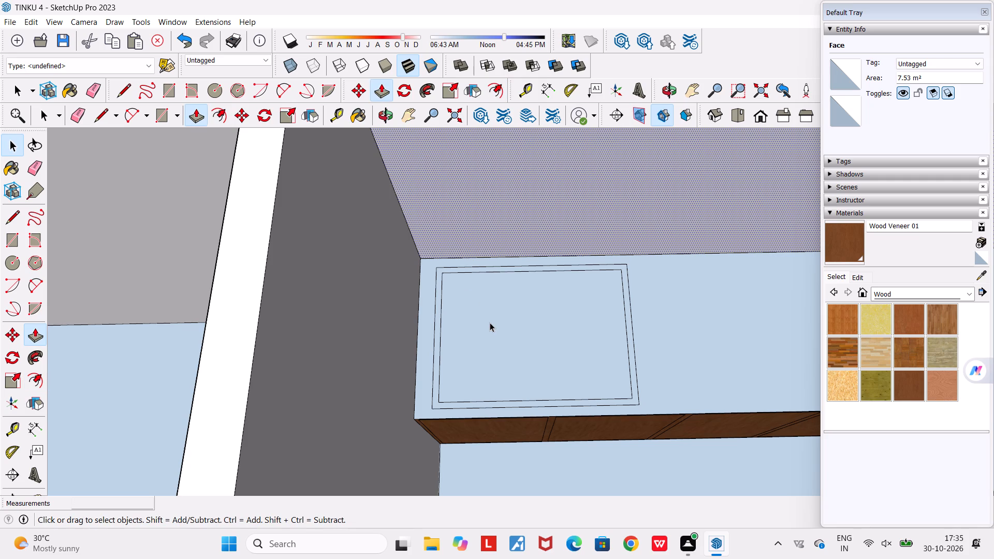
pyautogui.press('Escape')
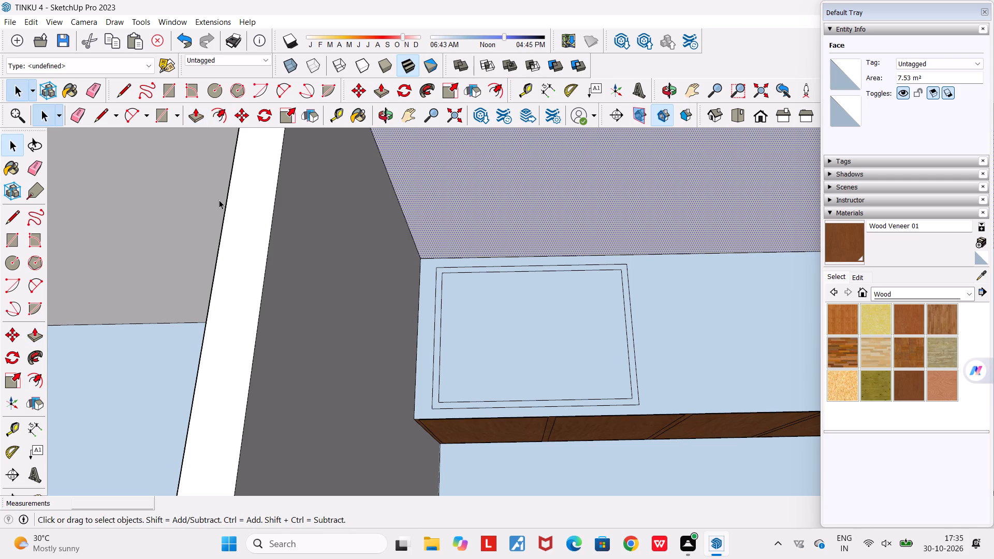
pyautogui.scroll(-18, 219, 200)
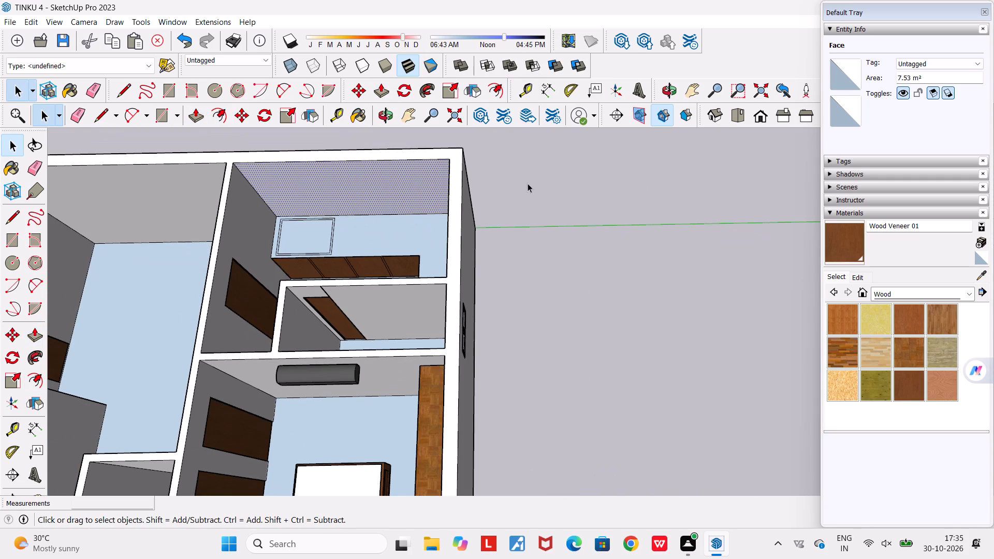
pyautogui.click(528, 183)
# Push the inner rectangle down about 0.40 m into the counter to form the sink basin.
pyautogui.scroll(8, 260, 224)
pyautogui.scroll(5, 310, 229)
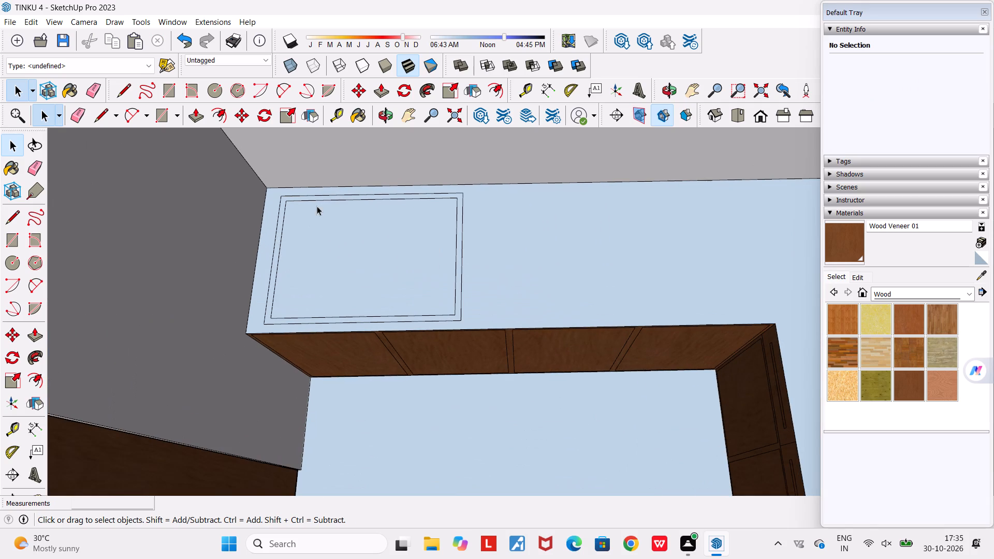
pyautogui.click(198, 115)
pyautogui.click(334, 246)
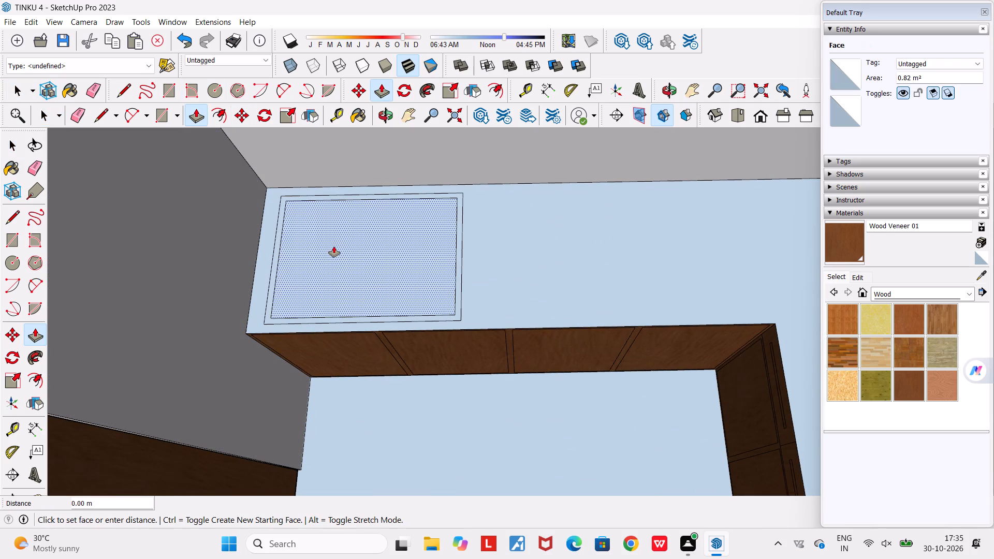
pyautogui.click(349, 275)
# Draw a drain circle with a radius of about 0.07 m near the middle of the sink basin floor.
pyautogui.moveTo(361, 261); pyautogui.dragTo(400, 230, button='middle')
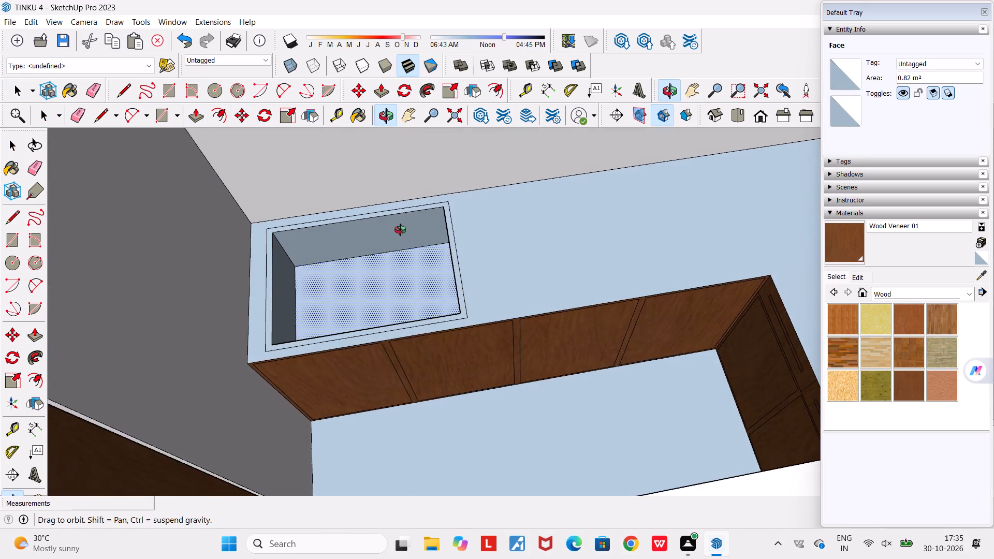
pyautogui.moveTo(400, 230); pyautogui.dragTo(400, 229, button='middle')
pyautogui.scroll(-3, 400, 229)
pyautogui.scroll(5, 372, 257)
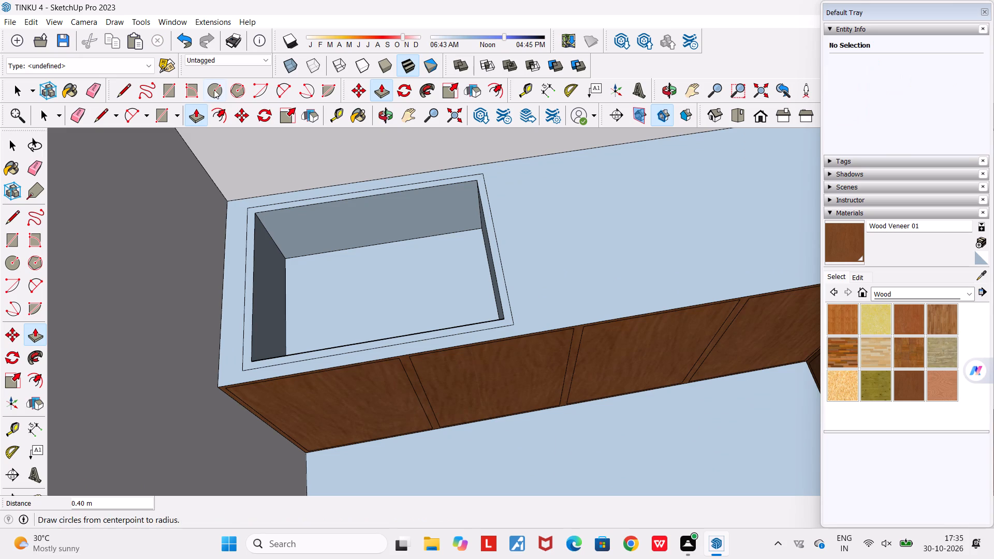
pyautogui.click(214, 89)
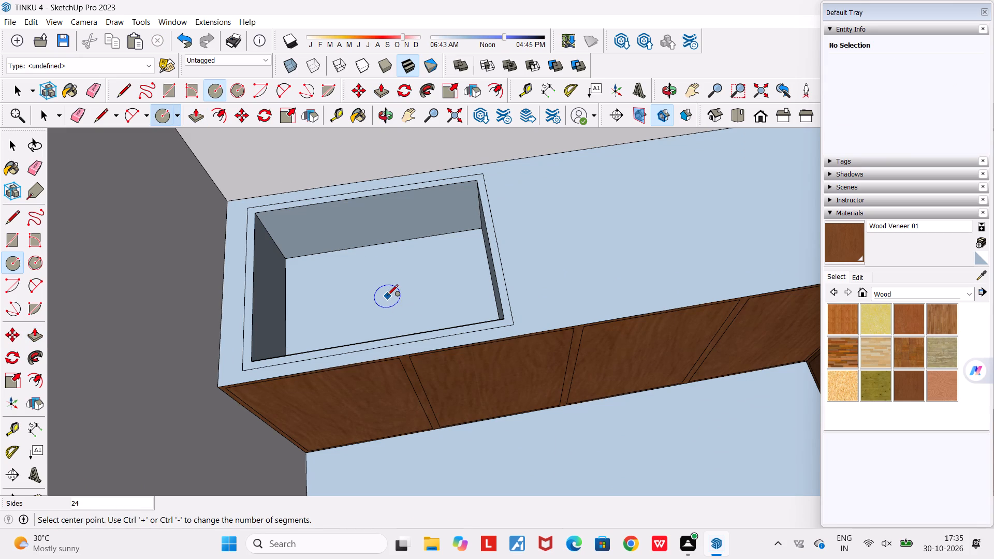
pyautogui.click(387, 296)
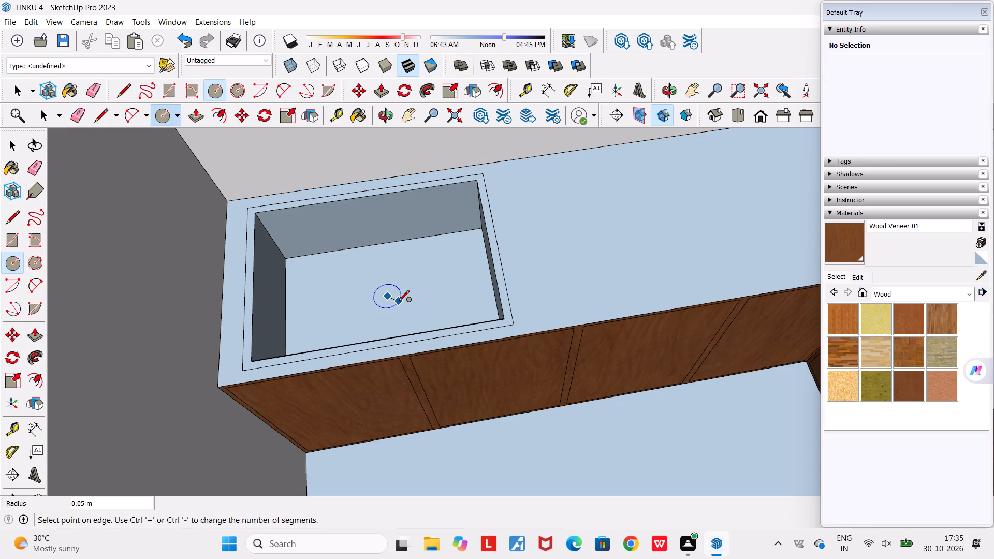
pyautogui.click(399, 302)
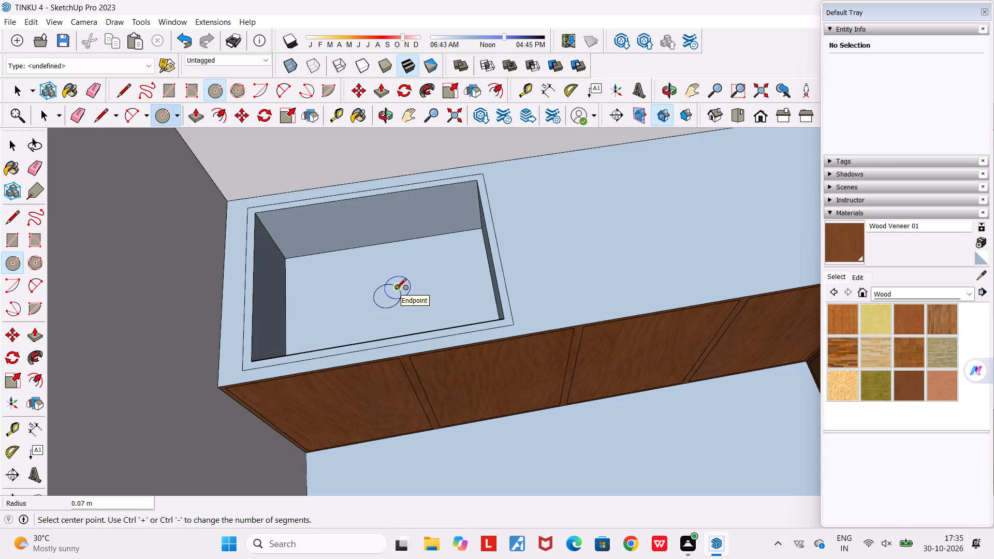
# Push the drain circle down about 0.18 m below the basin floor to form the drain hole.
pyautogui.click(199, 113)
pyautogui.scroll(1, 386, 289)
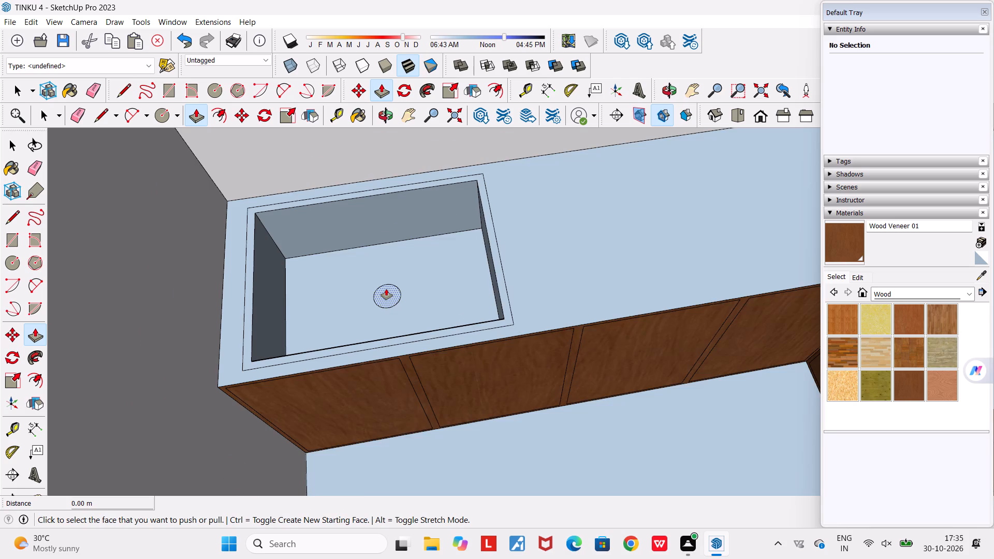
pyautogui.scroll(2, 386, 289)
pyautogui.click(386, 289)
pyautogui.click(392, 312)
pyautogui.scroll(1, 392, 312)
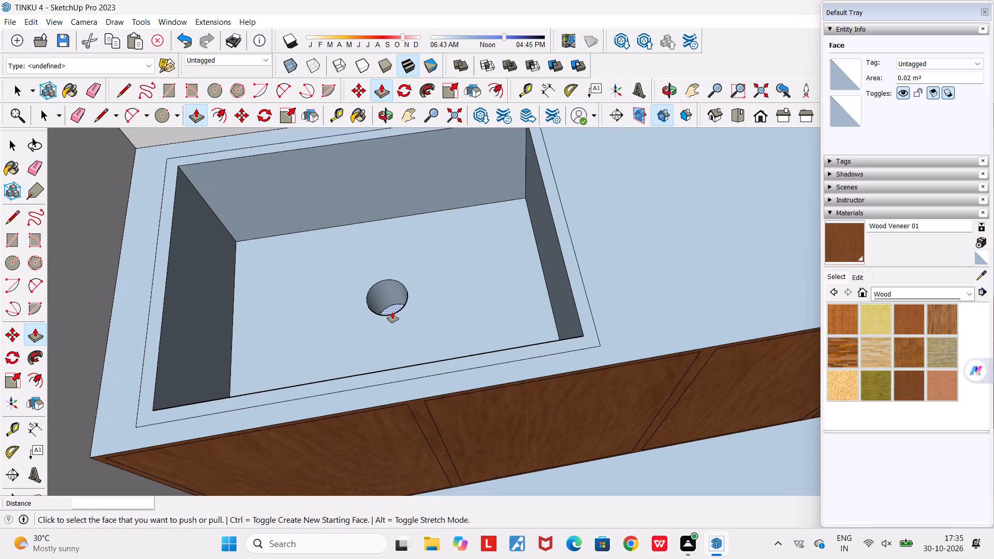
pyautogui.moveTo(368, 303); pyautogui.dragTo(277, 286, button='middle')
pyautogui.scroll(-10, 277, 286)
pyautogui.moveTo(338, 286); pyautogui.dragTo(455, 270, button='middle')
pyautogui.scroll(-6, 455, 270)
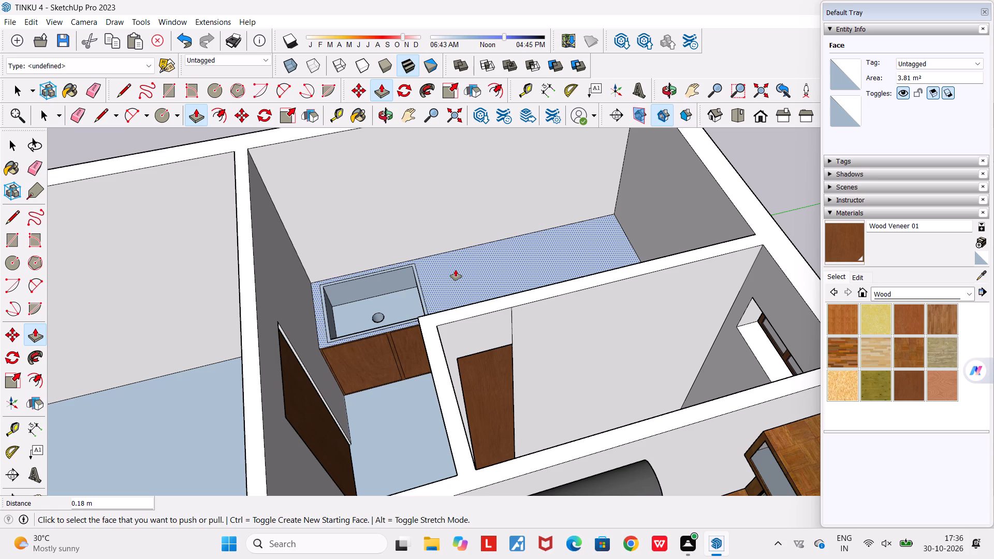
# Inspect the L-shaped kitchen counter, its recessed sink and the base cabinets from several angles.
pyautogui.scroll(-2, 456, 270)
pyautogui.moveTo(456, 270); pyautogui.dragTo(446, 270, button='middle')
pyautogui.scroll(-4, 446, 270)
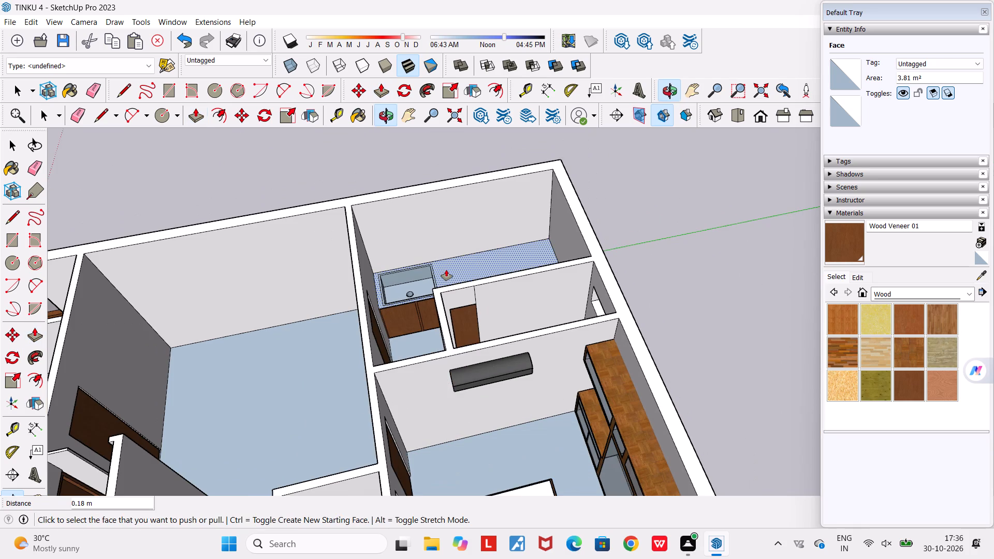
pyautogui.press('Escape')
pyautogui.moveTo(489, 285); pyautogui.dragTo(813, 289, button='middle')
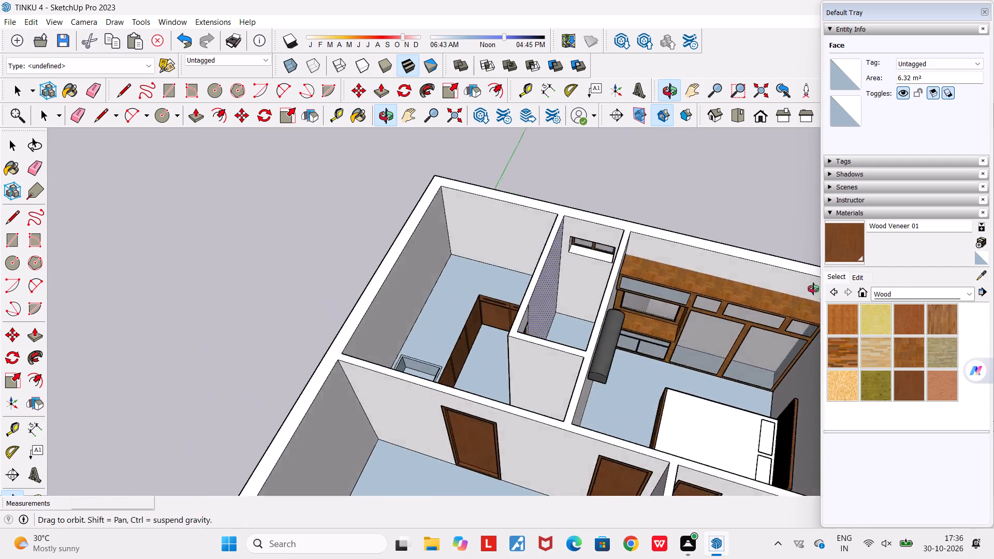
pyautogui.moveTo(813, 289); pyautogui.dragTo(903, 287, button='middle')
pyautogui.scroll(5, 514, 315)
pyautogui.scroll(2, 469, 300)
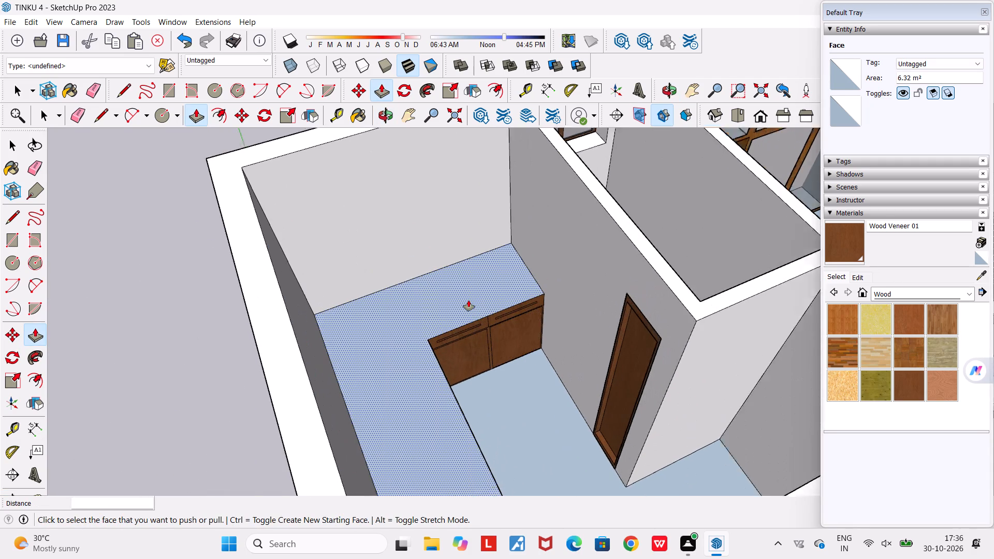
pyautogui.moveTo(469, 300); pyautogui.dragTo(253, 345, button='middle')
pyautogui.scroll(-3, 253, 344)
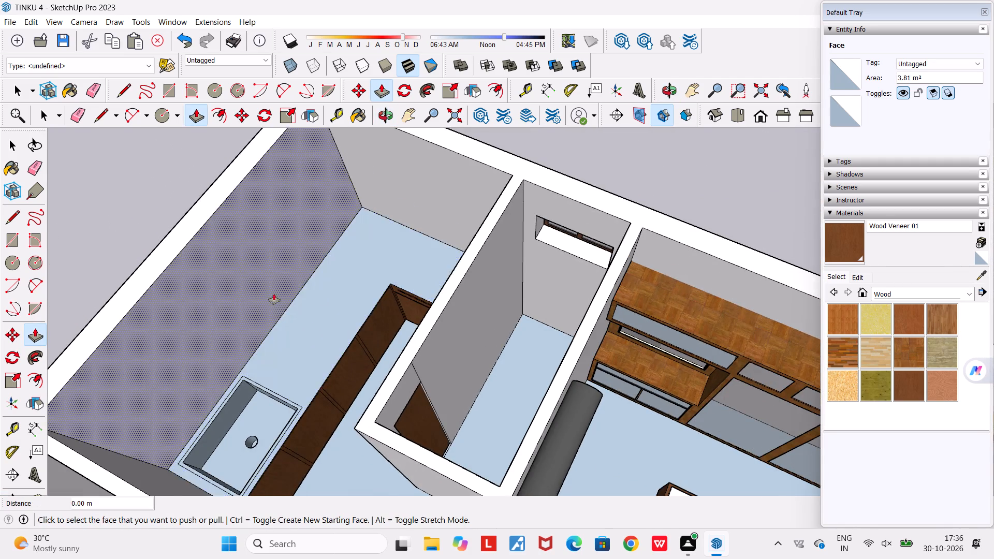
pyautogui.scroll(3, 266, 289)
pyautogui.press('Escape')
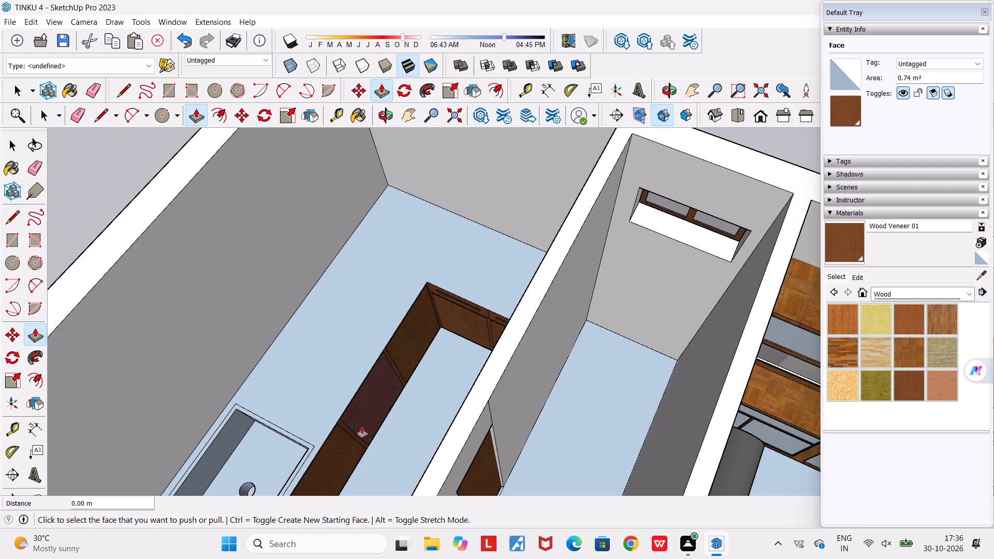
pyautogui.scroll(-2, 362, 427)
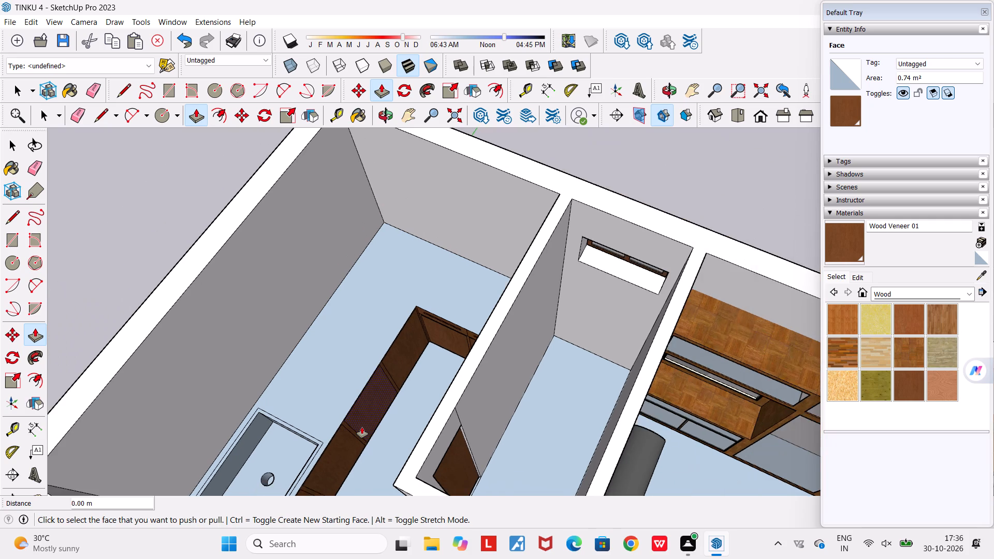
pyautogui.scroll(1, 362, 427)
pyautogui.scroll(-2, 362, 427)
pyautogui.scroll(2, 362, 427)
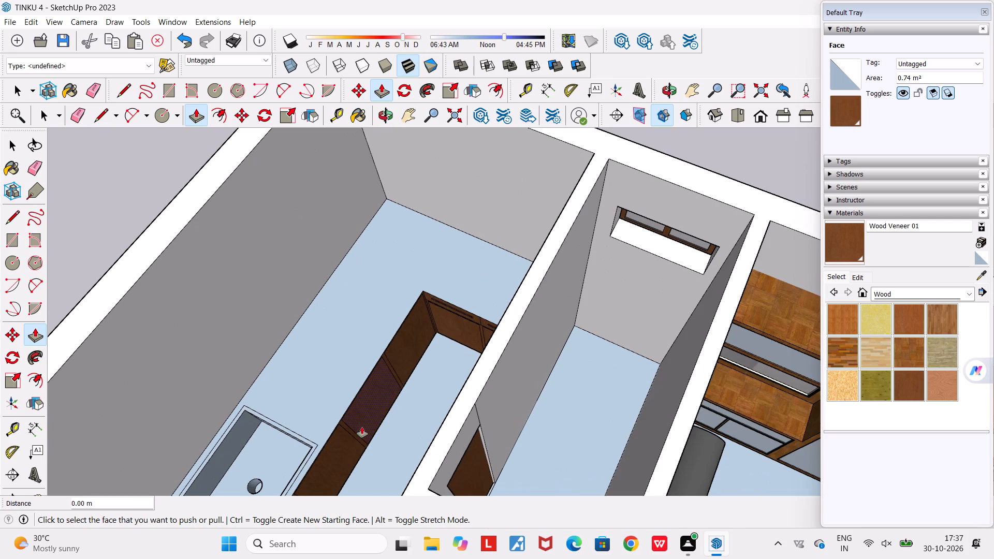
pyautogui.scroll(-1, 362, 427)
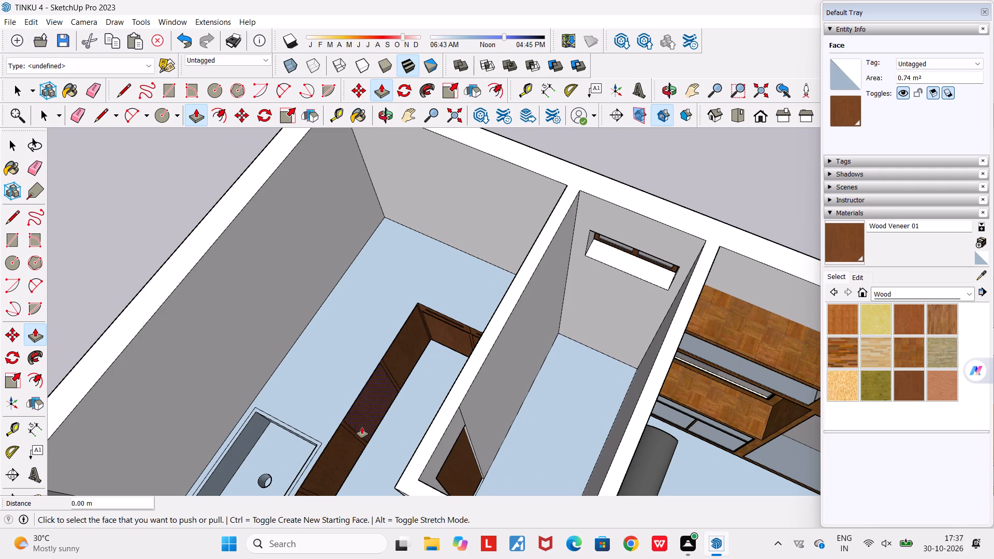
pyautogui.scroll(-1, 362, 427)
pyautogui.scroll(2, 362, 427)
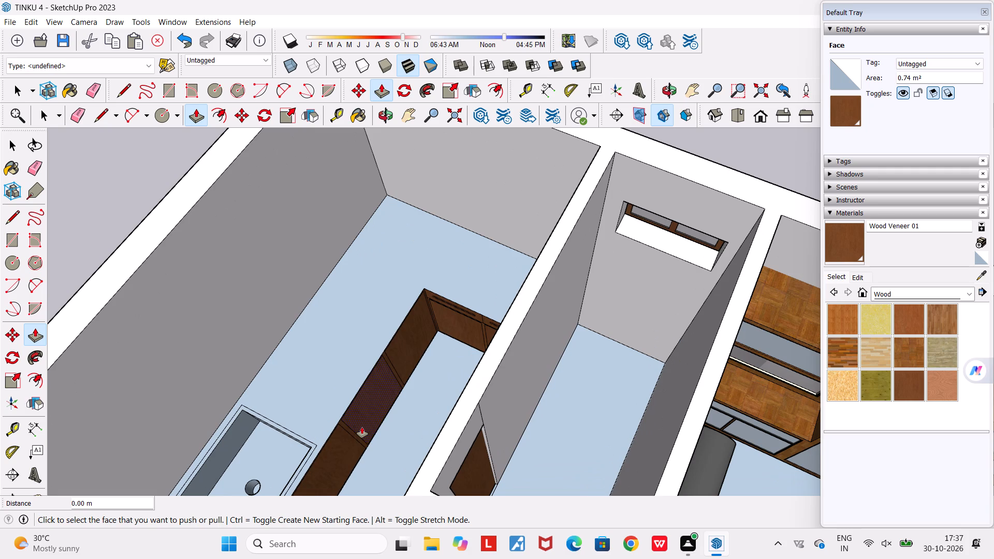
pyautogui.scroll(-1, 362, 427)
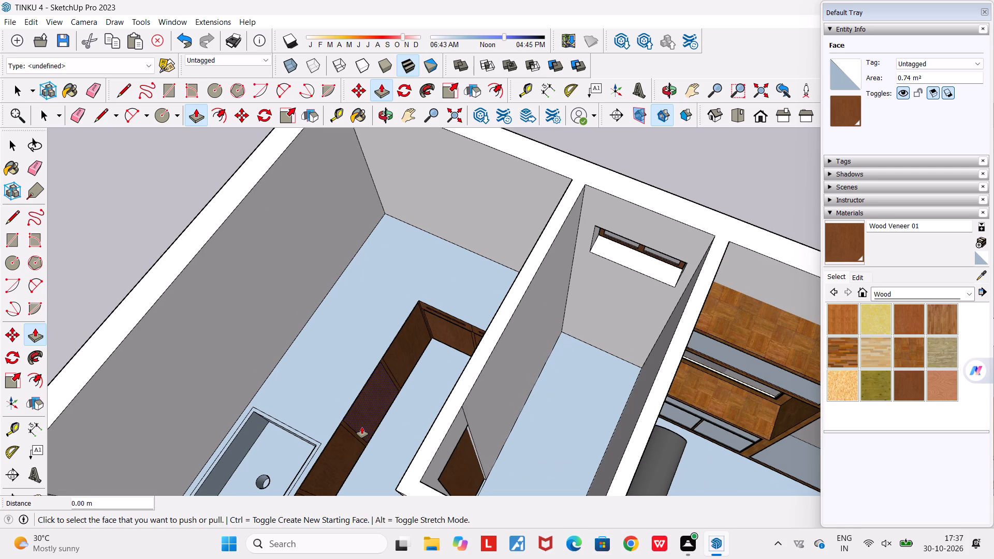
# Review the whole house model and compare its room layout with the furnished floor plan beside it.
pyautogui.scroll(-1, 362, 427)
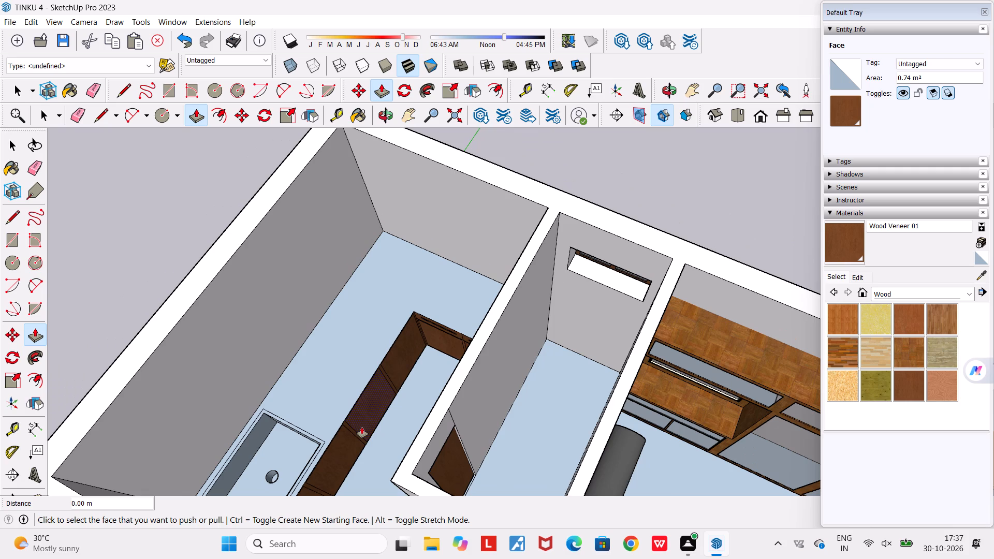
pyautogui.scroll(-1, 362, 427)
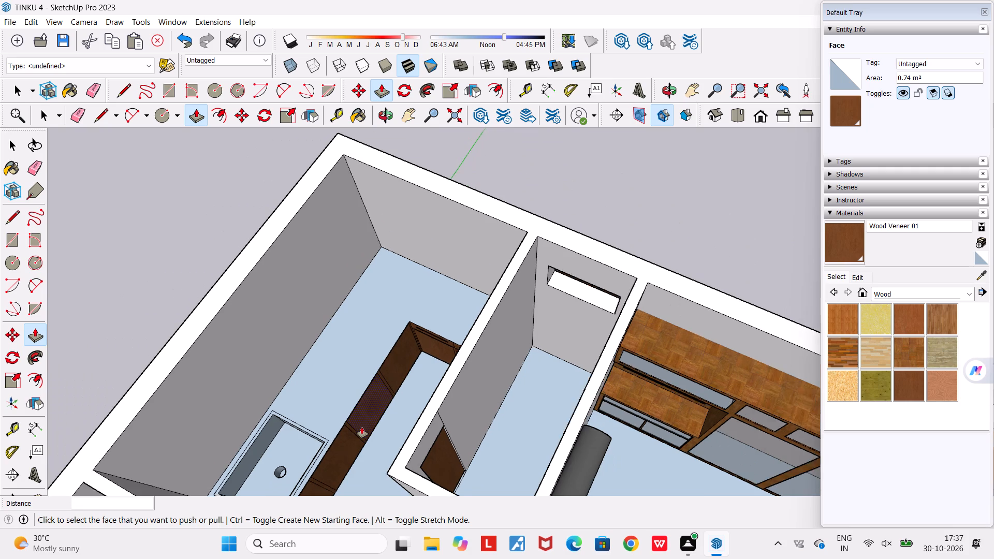
pyautogui.scroll(-1, 362, 427)
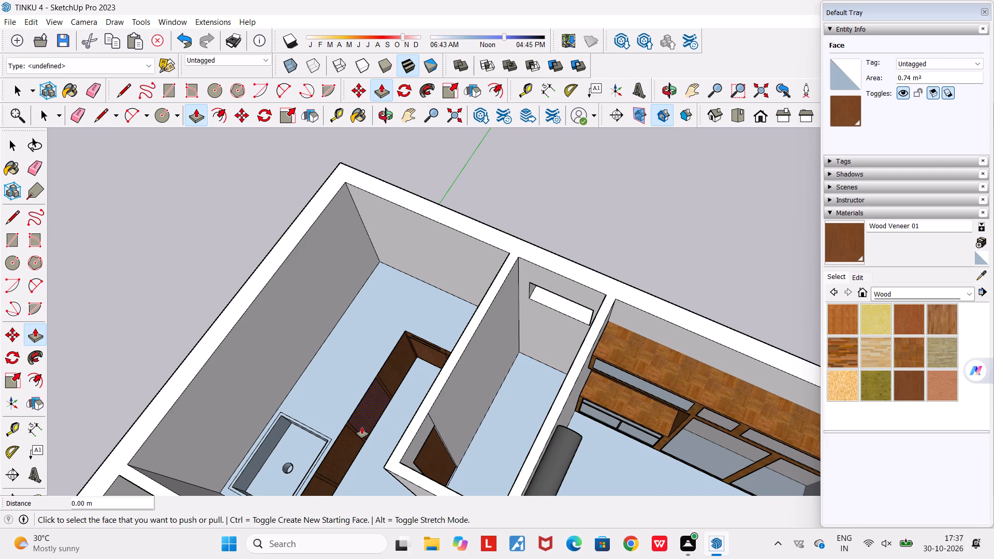
pyautogui.scroll(-1, 362, 427)
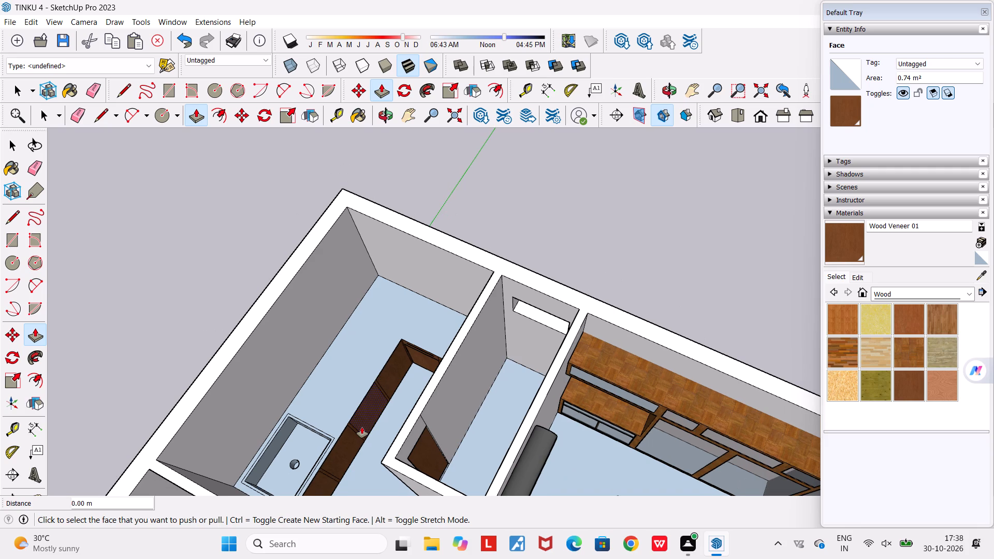
pyautogui.scroll(-3, 348, 439)
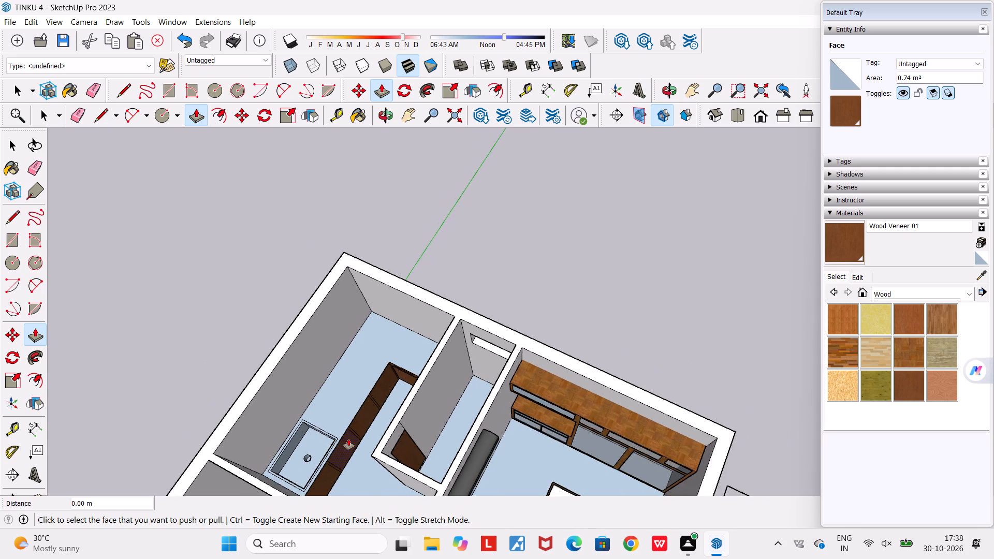
pyautogui.scroll(-5, 348, 439)
pyautogui.press('space')
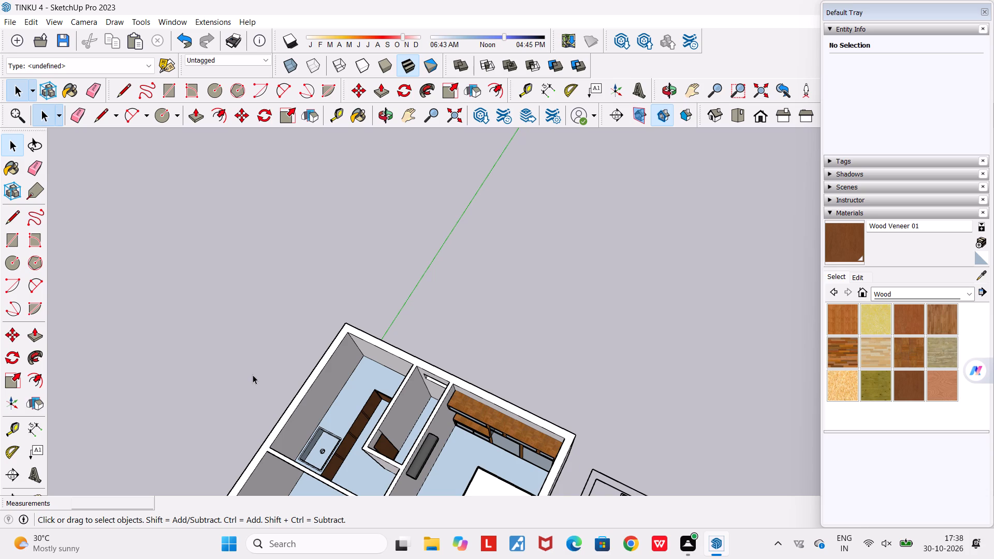
pyautogui.scroll(-4, 253, 375)
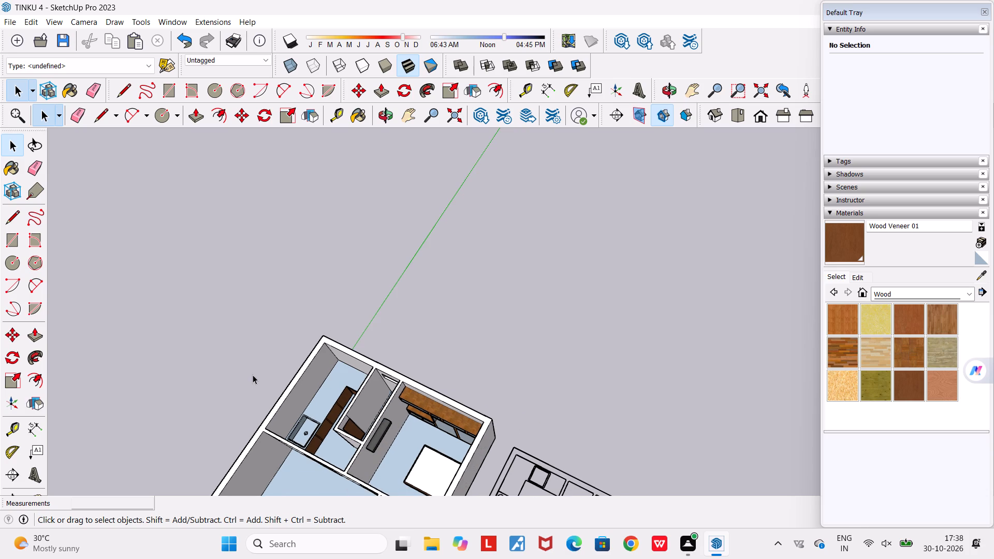
pyautogui.scroll(-8, 253, 375)
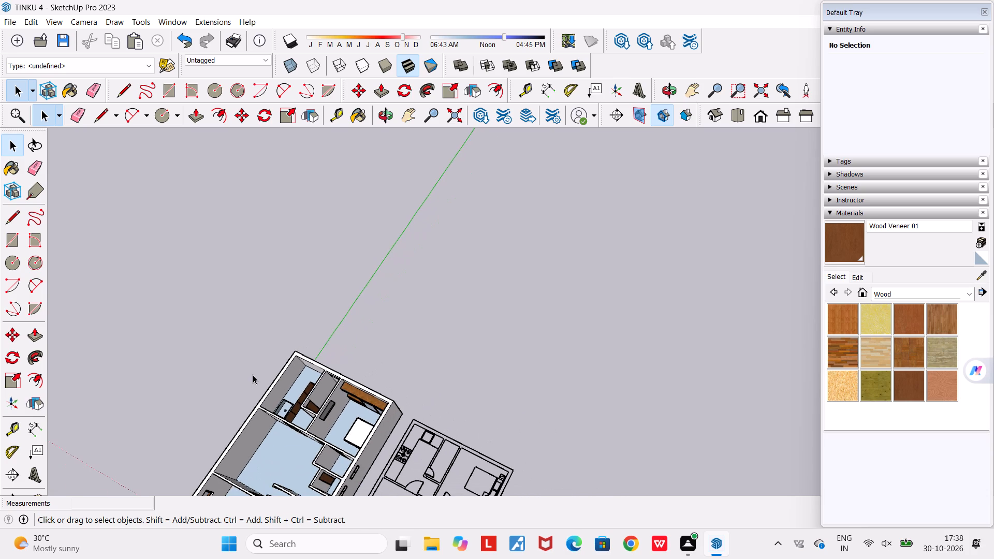
pyautogui.scroll(-3, 253, 375)
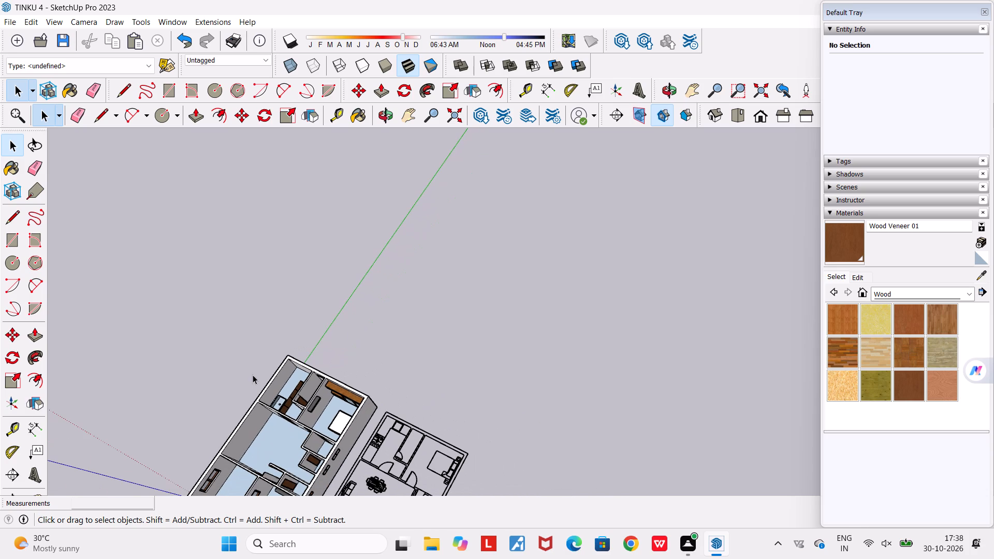
pyautogui.scroll(-2, 253, 375)
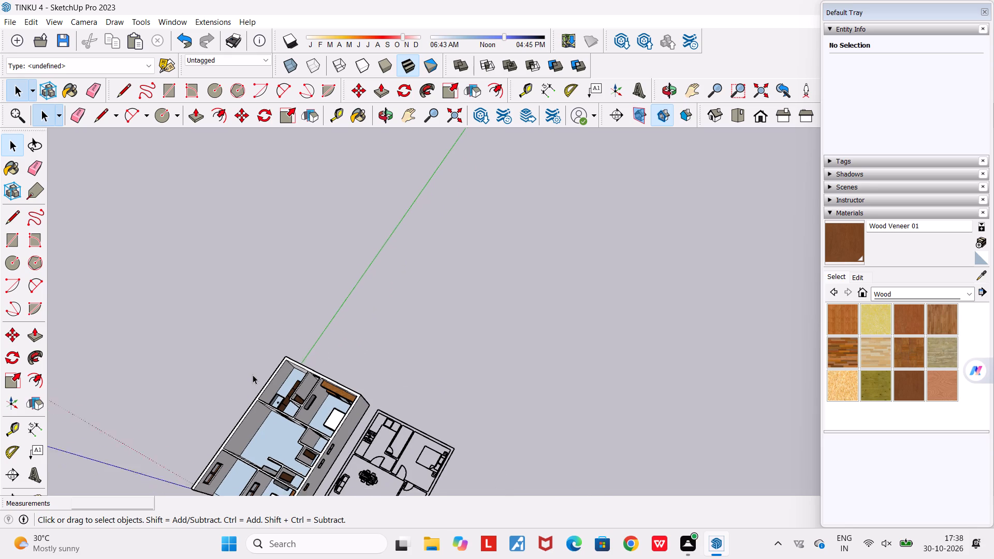
pyautogui.scroll(-13, 253, 375)
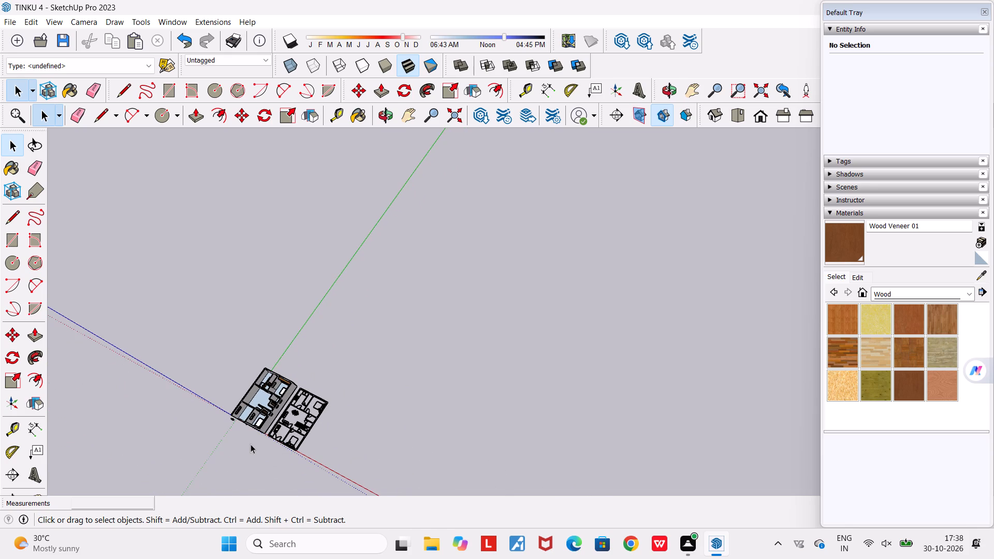
pyautogui.moveTo(251, 446); pyautogui.dragTo(421, 370, button='middle')
pyautogui.scroll(-9, 421, 370)
pyautogui.scroll(4, 396, 472)
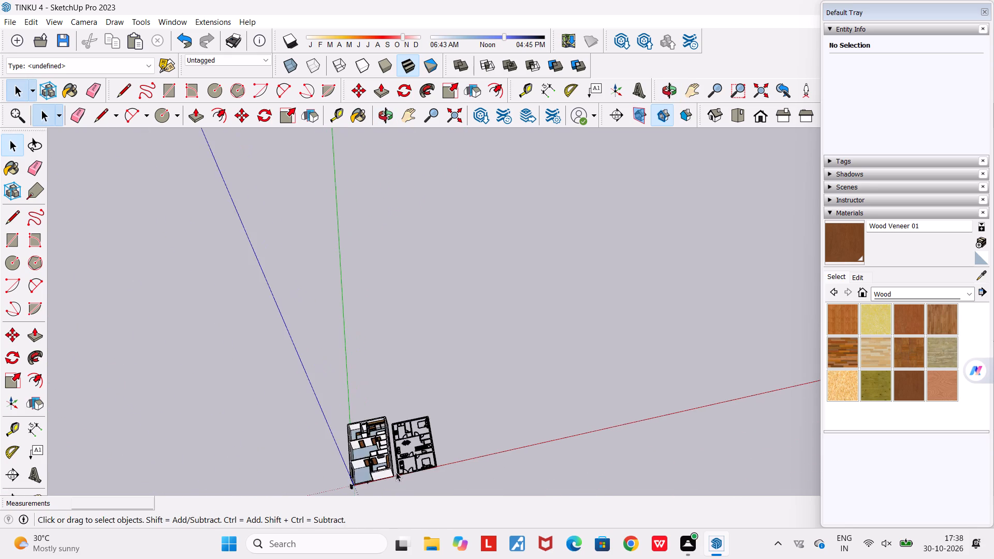
pyautogui.scroll(20, 396, 472)
pyautogui.scroll(1, 368, 479)
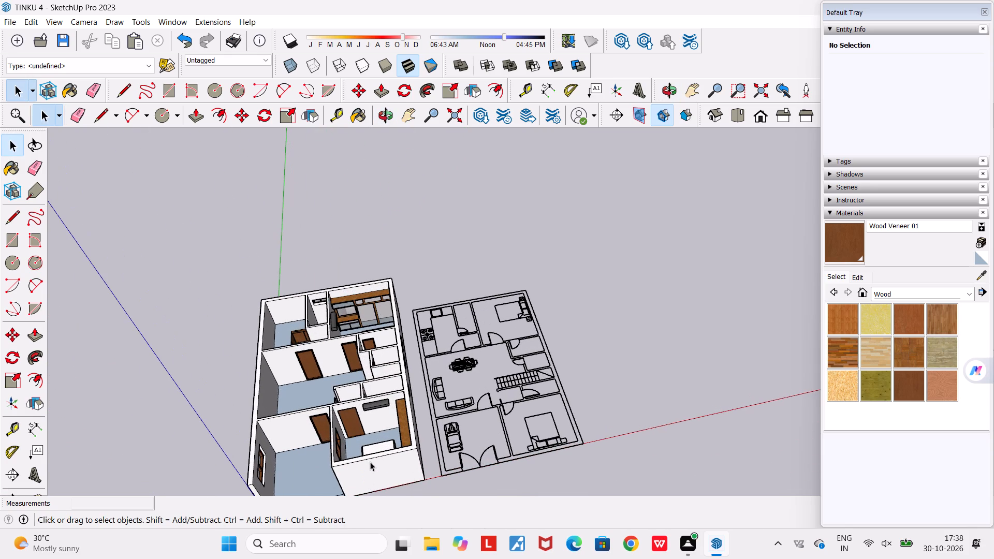
pyautogui.click(693, 90)
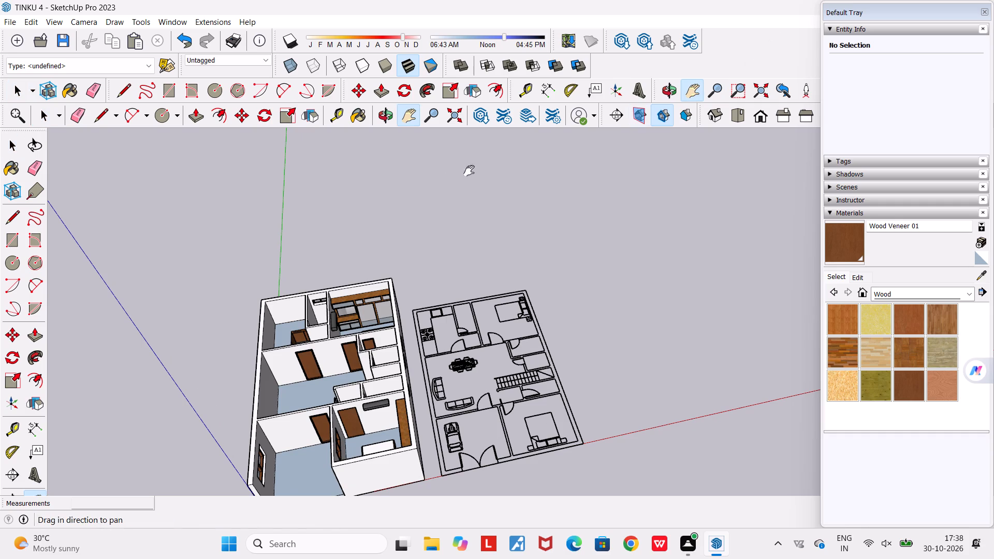
pyautogui.moveTo(441, 183); pyautogui.dragTo(722, 130)
pyautogui.moveTo(675, 212); pyautogui.dragTo(501, 144, button='middle')
pyautogui.scroll(-3, 501, 144)
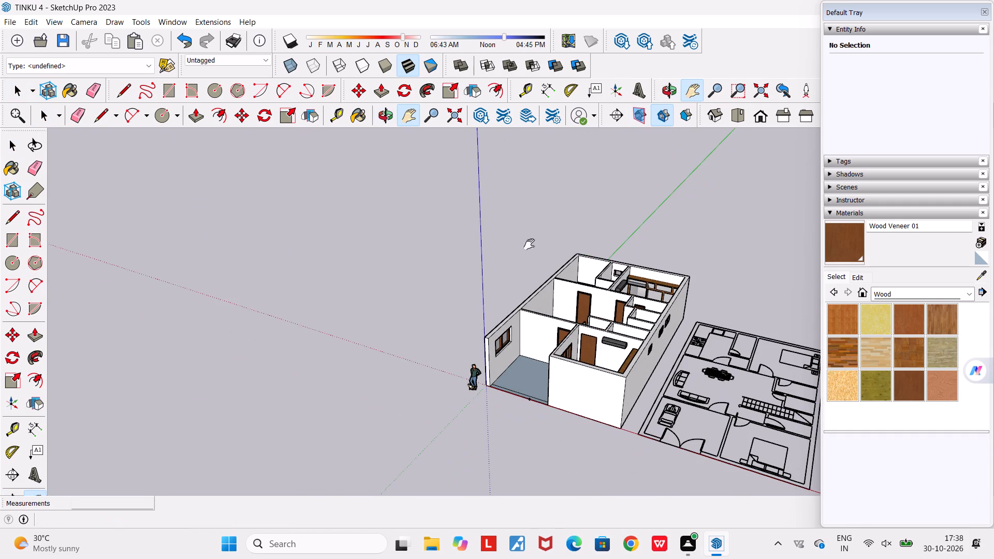
pyautogui.moveTo(582, 347); pyautogui.dragTo(442, 229)
pyautogui.moveTo(432, 261); pyautogui.dragTo(442, 291, button='middle')
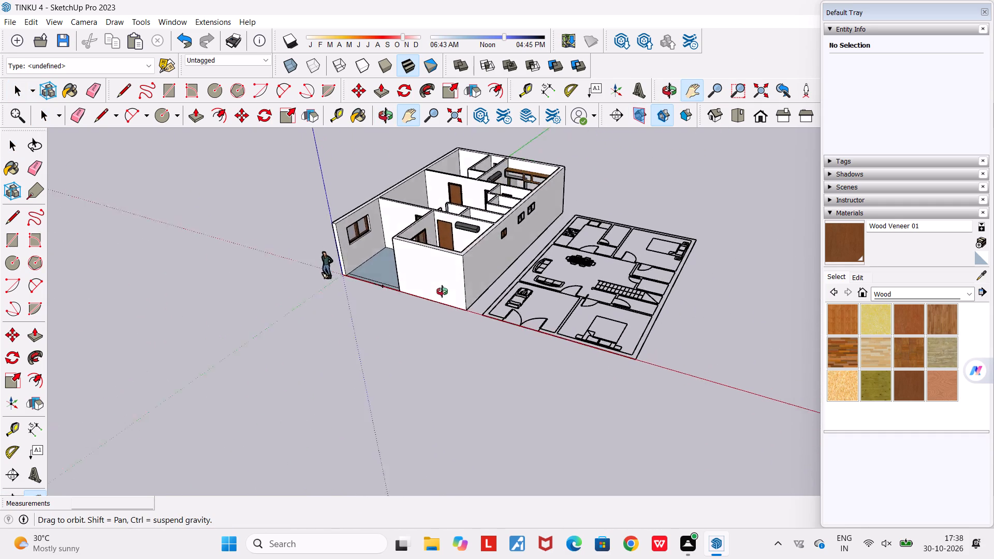
pyautogui.moveTo(442, 291); pyautogui.dragTo(511, 355, button='middle')
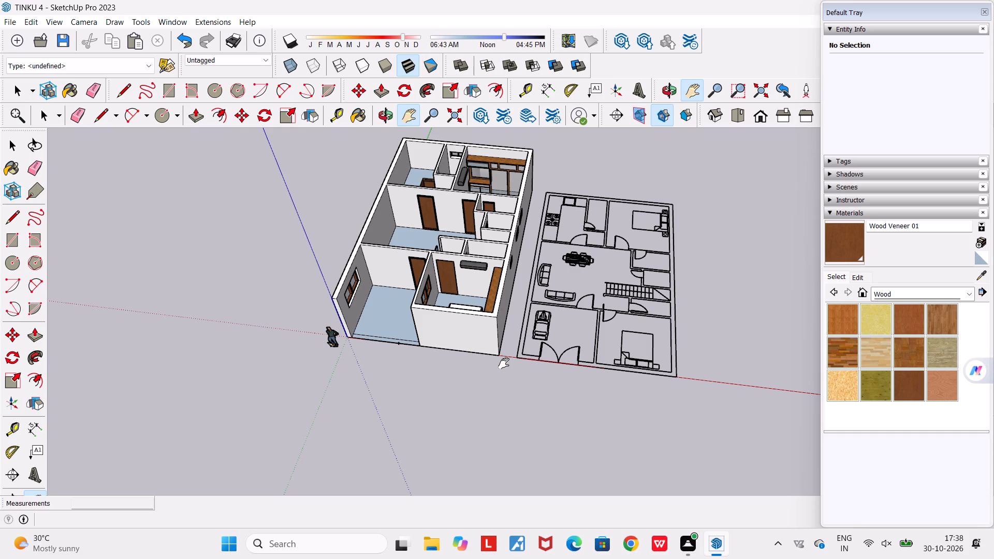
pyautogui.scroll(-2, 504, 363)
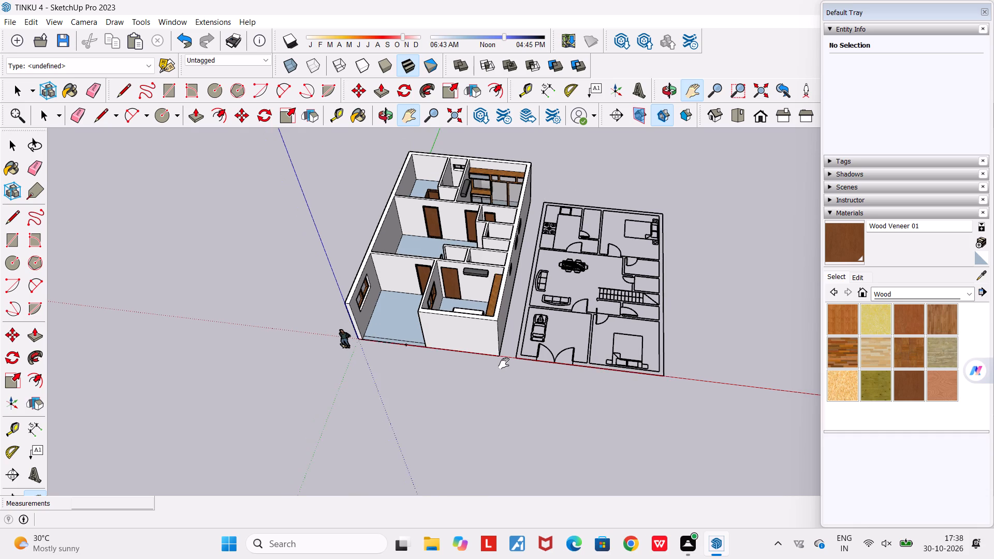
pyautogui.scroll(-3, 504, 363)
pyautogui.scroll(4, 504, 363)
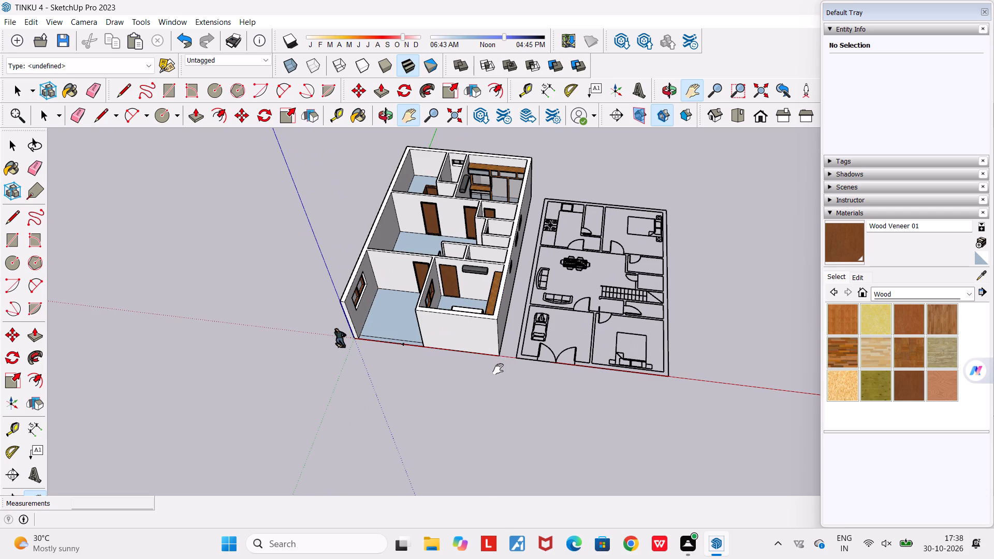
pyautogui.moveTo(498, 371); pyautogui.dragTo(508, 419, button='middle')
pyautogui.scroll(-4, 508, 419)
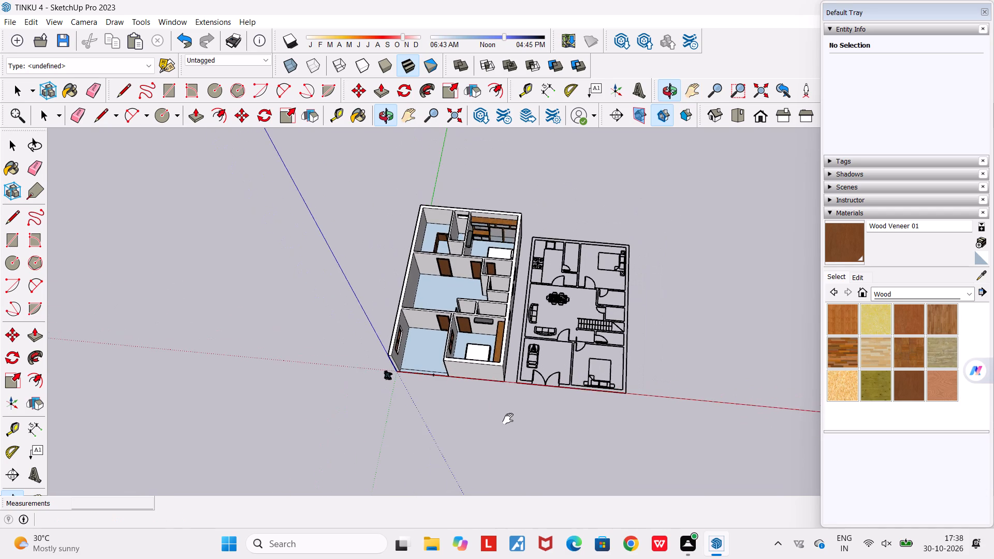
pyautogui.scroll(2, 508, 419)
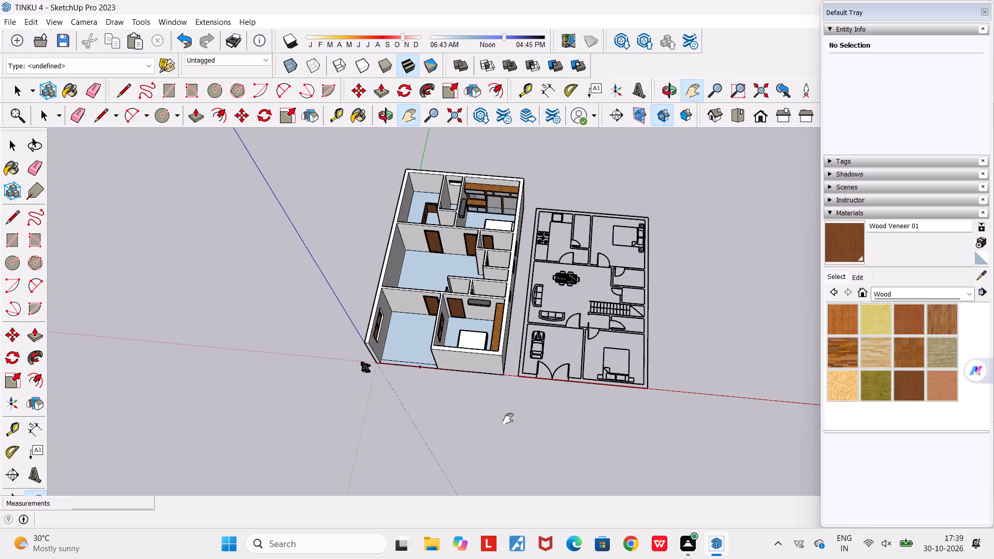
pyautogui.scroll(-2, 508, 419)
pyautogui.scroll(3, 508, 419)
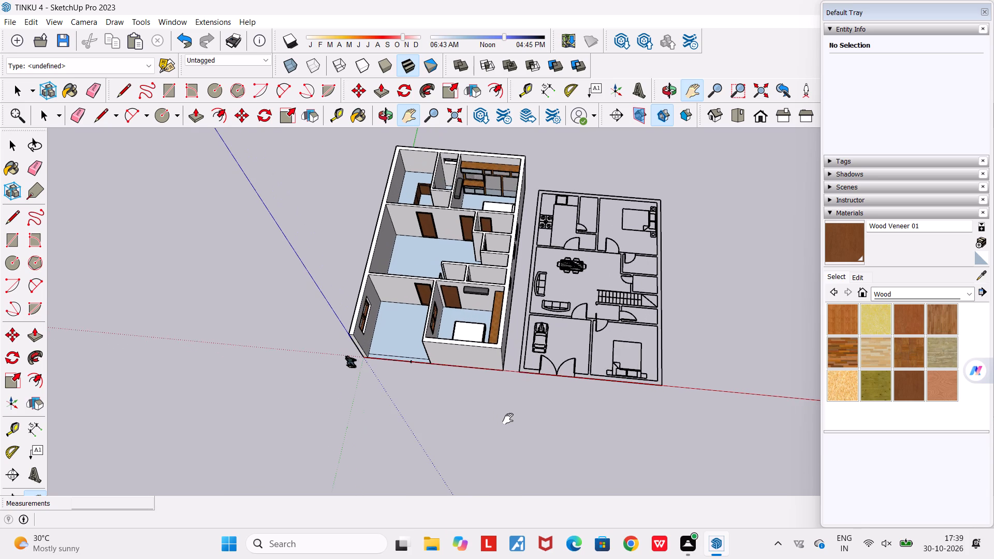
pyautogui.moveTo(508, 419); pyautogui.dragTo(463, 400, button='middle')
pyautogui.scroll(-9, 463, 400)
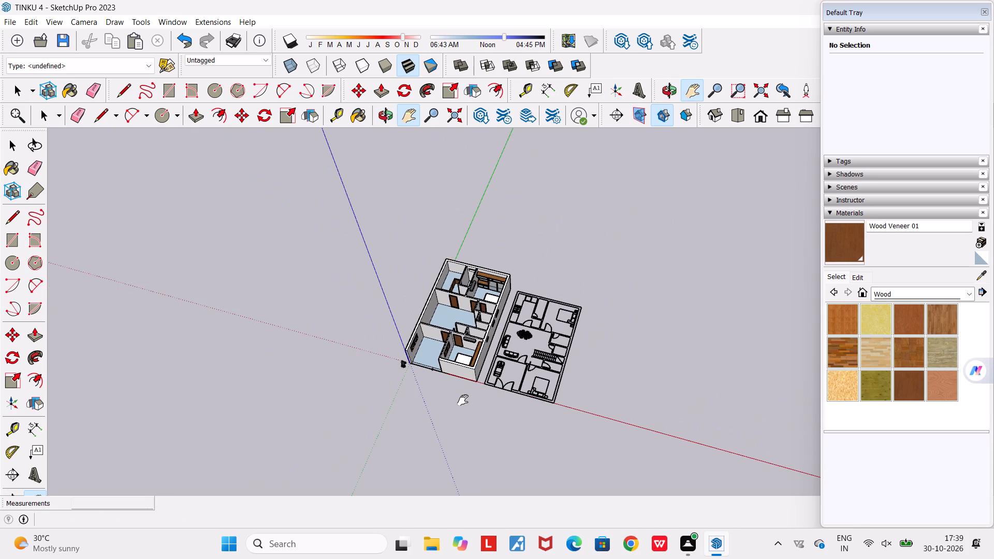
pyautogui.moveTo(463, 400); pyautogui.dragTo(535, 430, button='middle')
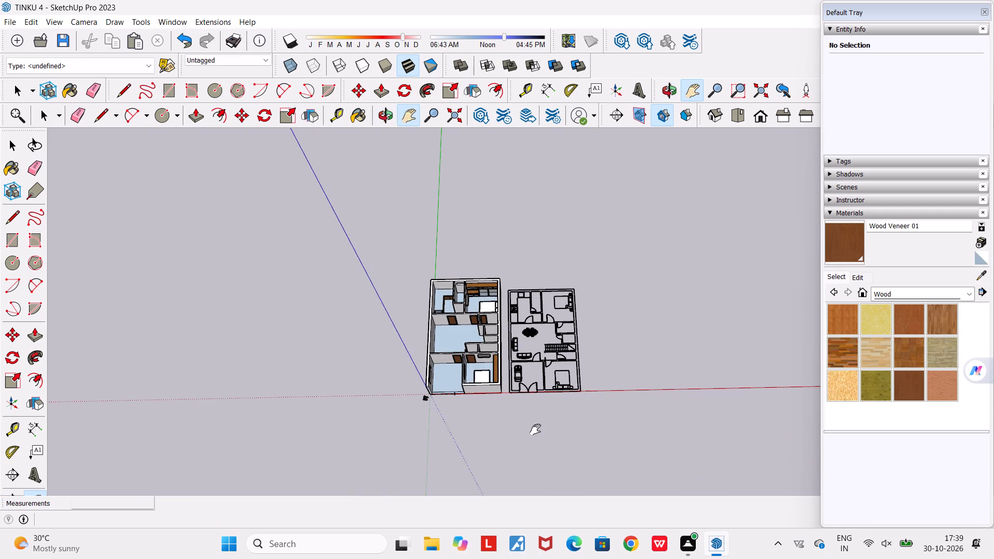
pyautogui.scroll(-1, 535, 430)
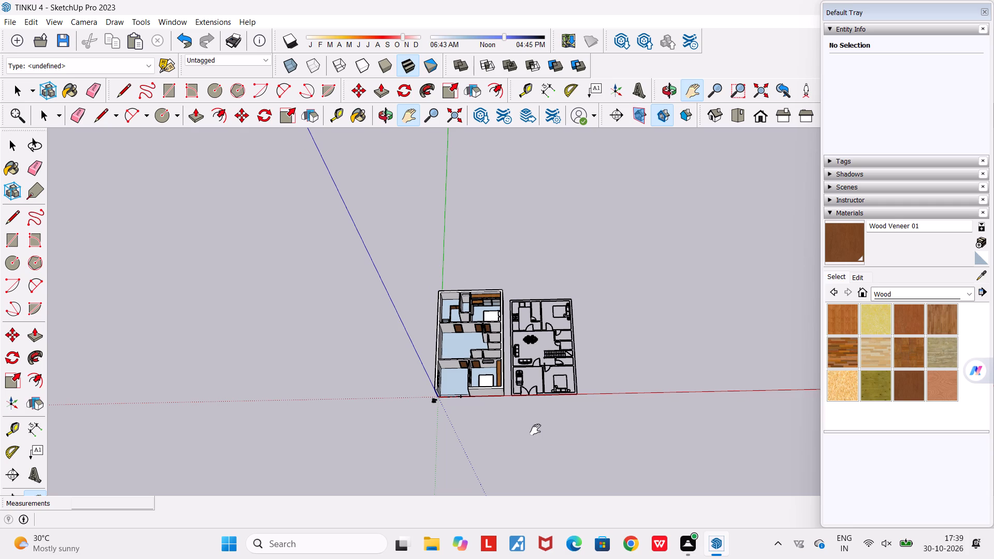
# Examine the modelled rooms, bedroom furniture and kitchen counter against the furnished floor plan beside the house.
pyautogui.scroll(-1, 535, 430)
pyautogui.scroll(6, 535, 430)
pyautogui.moveTo(535, 430); pyautogui.dragTo(370, 351, button='middle')
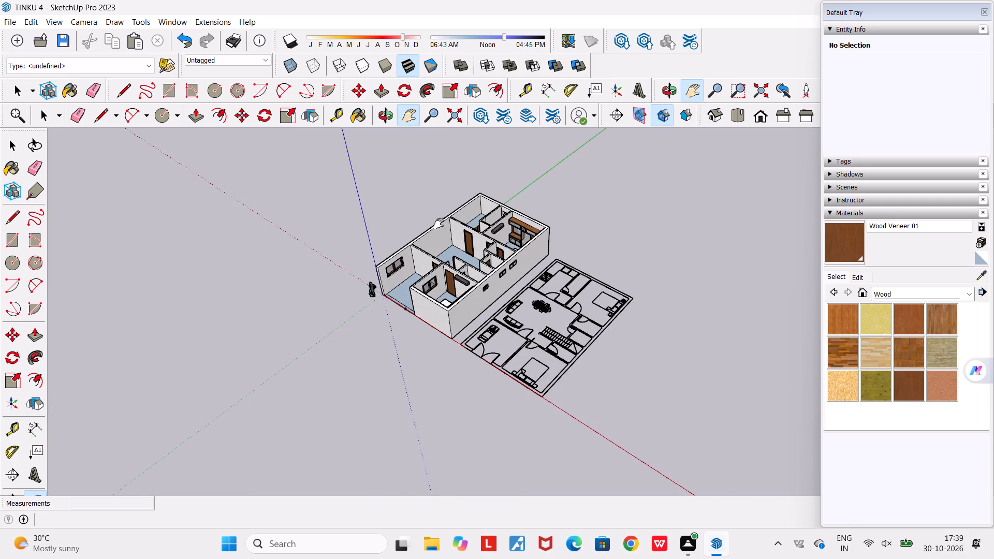
pyautogui.scroll(5, 441, 203)
pyautogui.scroll(1, 431, 283)
pyautogui.moveTo(432, 287); pyautogui.dragTo(569, 378, button='middle')
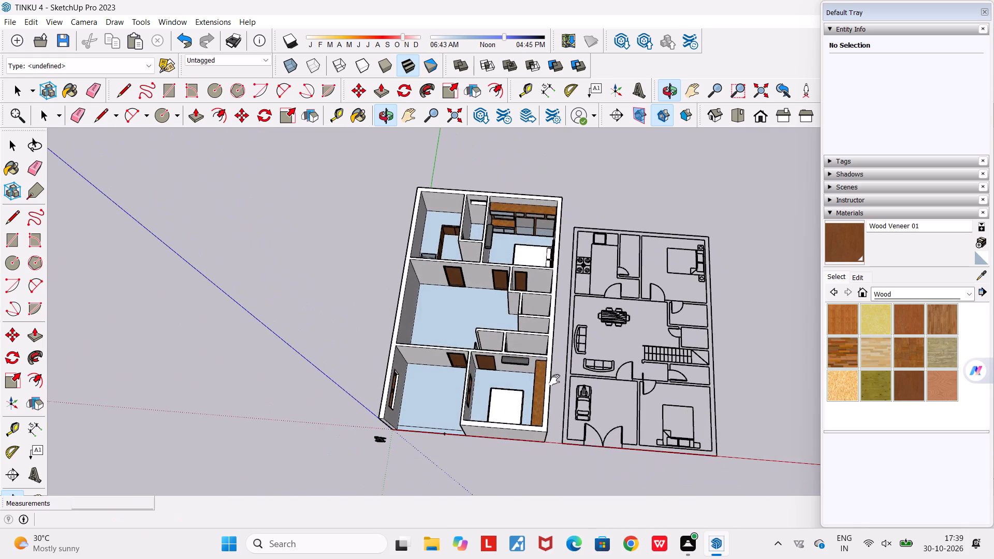
pyautogui.scroll(5, 510, 393)
pyautogui.scroll(-2, 510, 393)
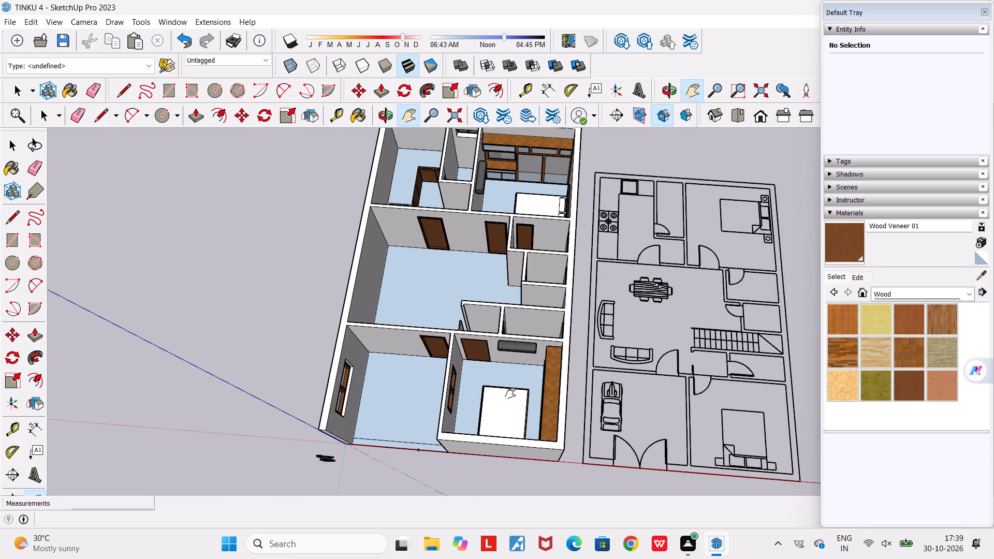
pyautogui.scroll(-3, 510, 393)
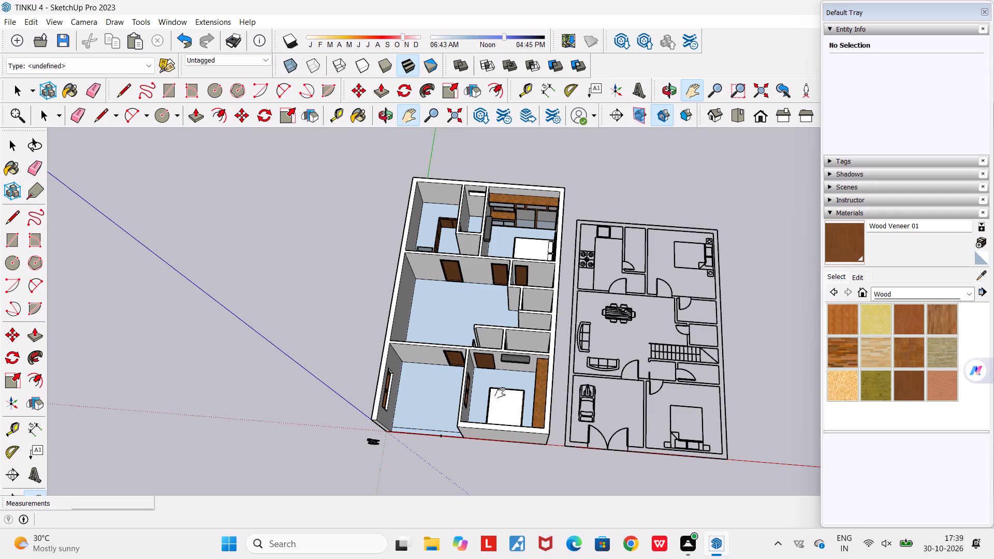
pyautogui.moveTo(500, 393); pyautogui.dragTo(517, 389, button='middle')
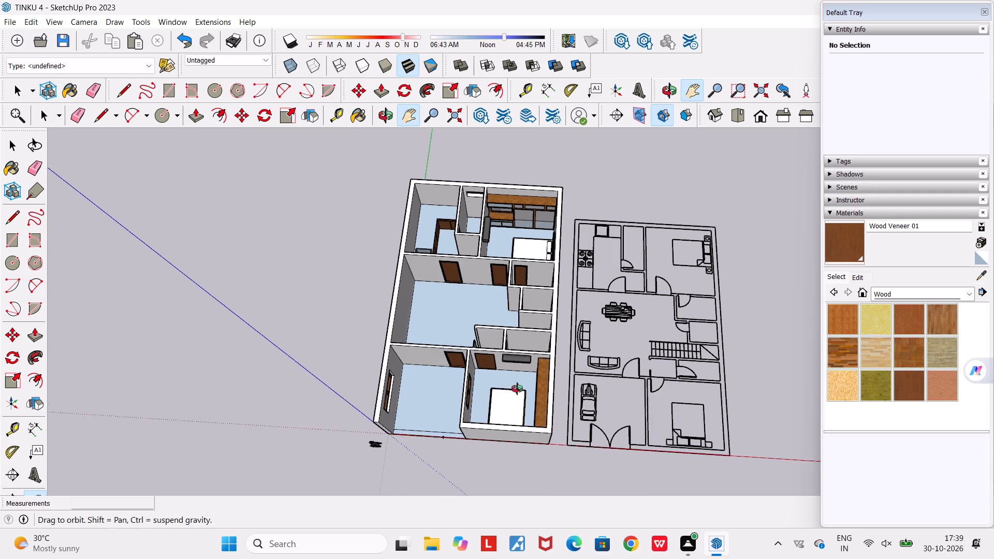
pyautogui.moveTo(517, 389); pyautogui.dragTo(659, 372, button='middle')
pyautogui.scroll(-4, 657, 372)
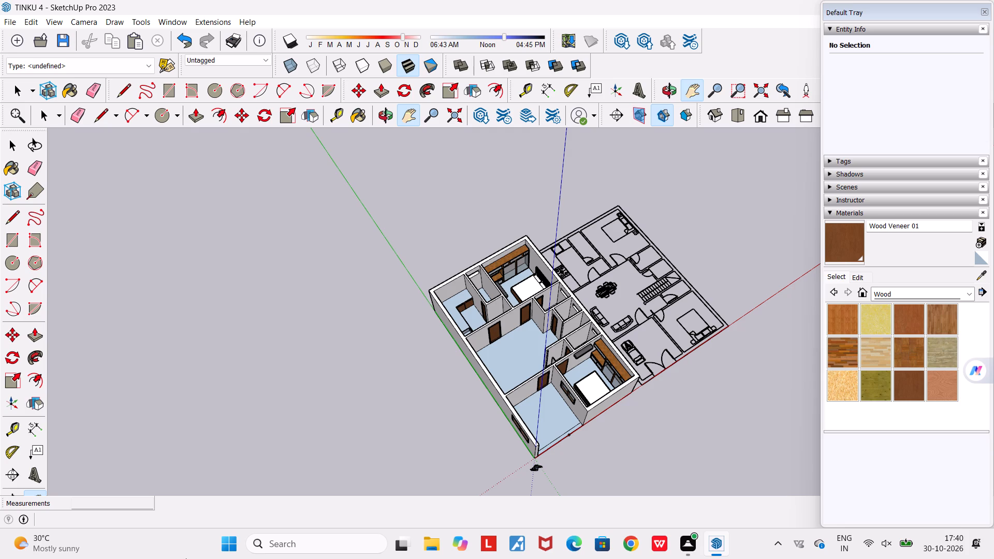
pyautogui.scroll(-5, 199, 547)
pyautogui.scroll(-4, 566, 371)
pyautogui.scroll(5, 566, 371)
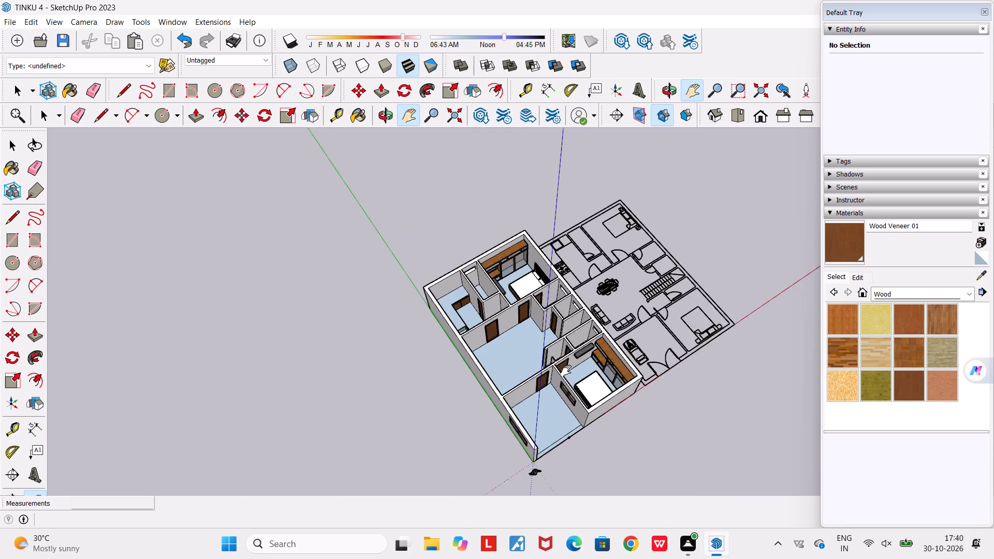
pyautogui.scroll(3, 566, 371)
pyautogui.press('space')
pyautogui.press('space')
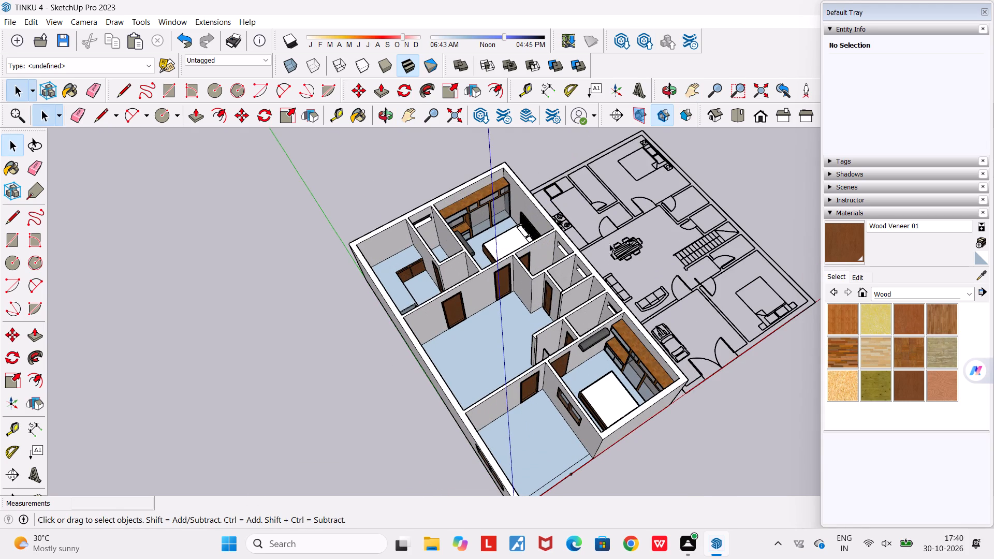
pyautogui.scroll(5, 641, 355)
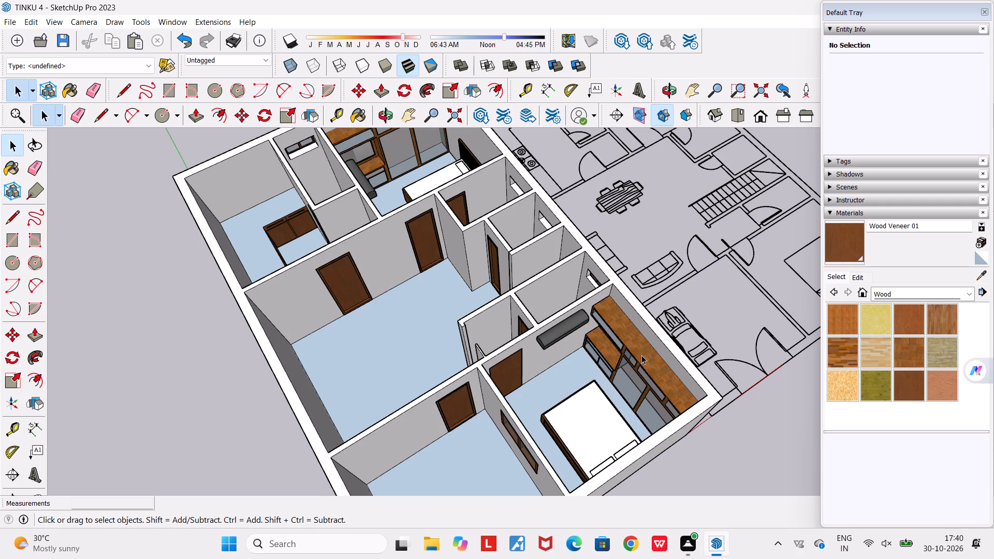
pyautogui.scroll(-3, 641, 355)
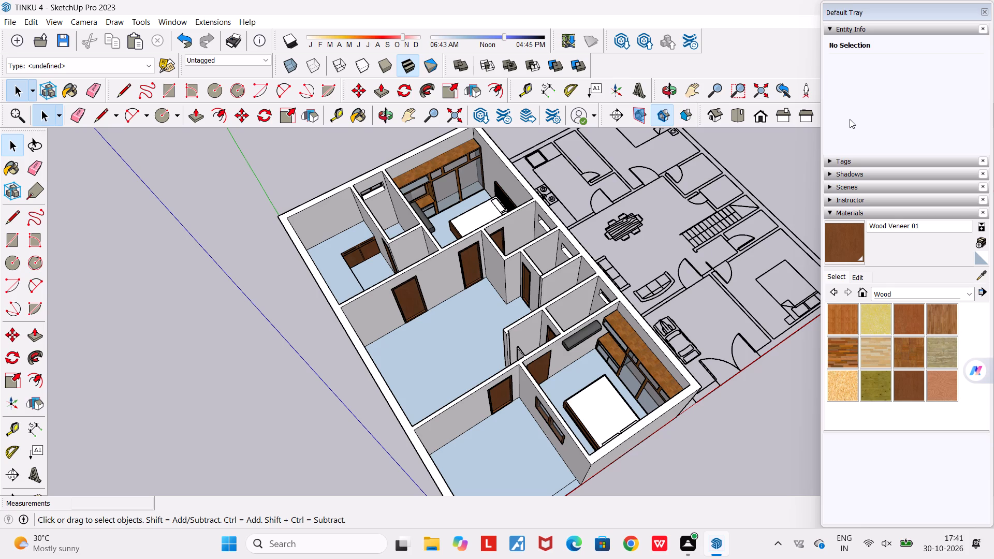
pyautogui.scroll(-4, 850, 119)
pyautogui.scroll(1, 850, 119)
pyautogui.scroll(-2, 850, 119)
# Inspect the whole house from several sides and check its interior layout against the adjacent floor plan.
pyautogui.scroll(-5, 574, 221)
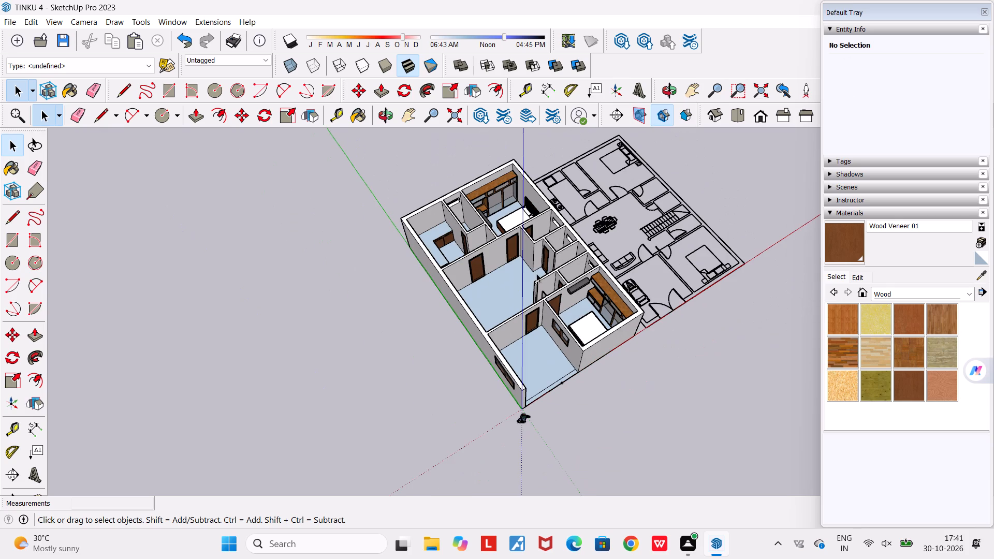
pyautogui.moveTo(536, 274); pyautogui.dragTo(697, 266, button='middle')
pyautogui.scroll(3, 686, 260)
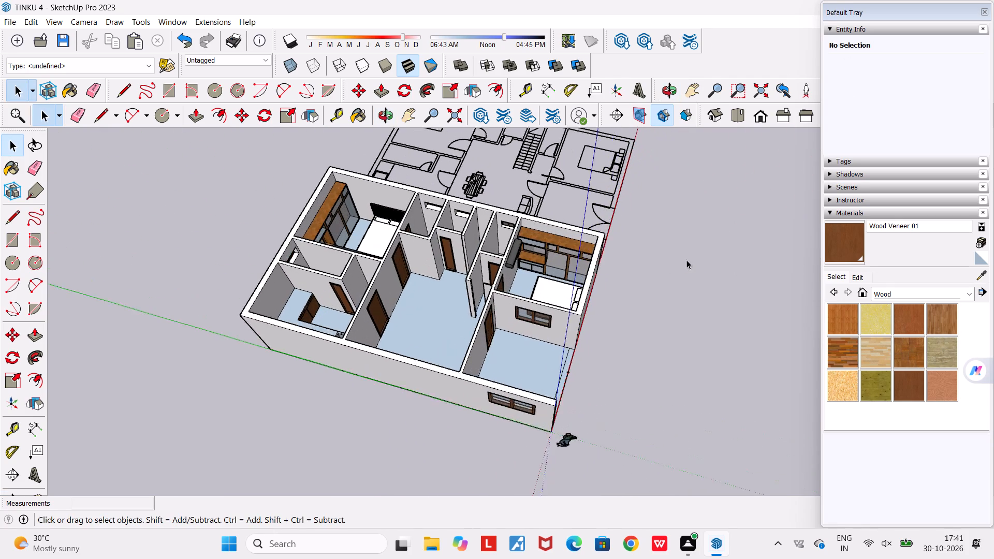
pyautogui.scroll(2, 686, 260)
pyautogui.scroll(-6, 659, 245)
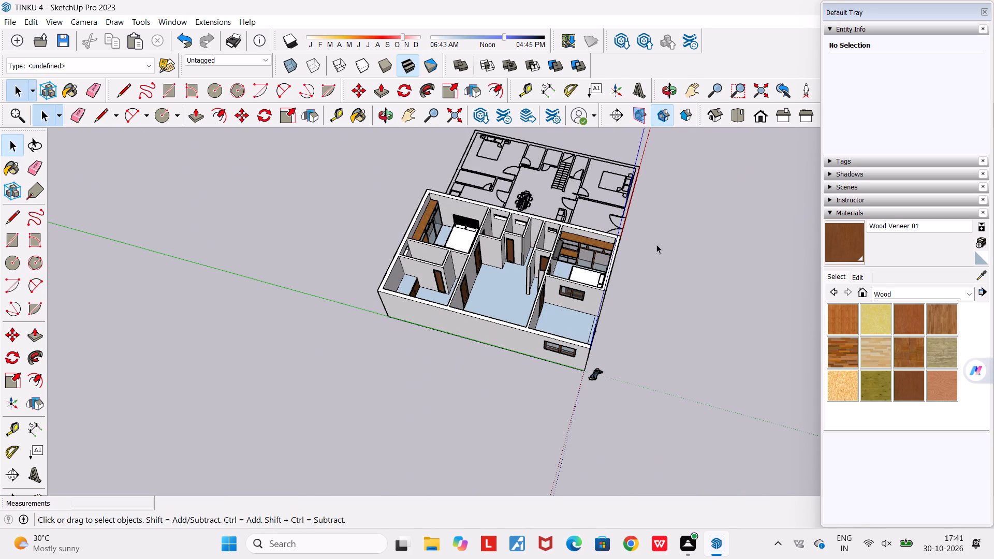
pyautogui.moveTo(656, 244); pyautogui.dragTo(474, 204, button='middle')
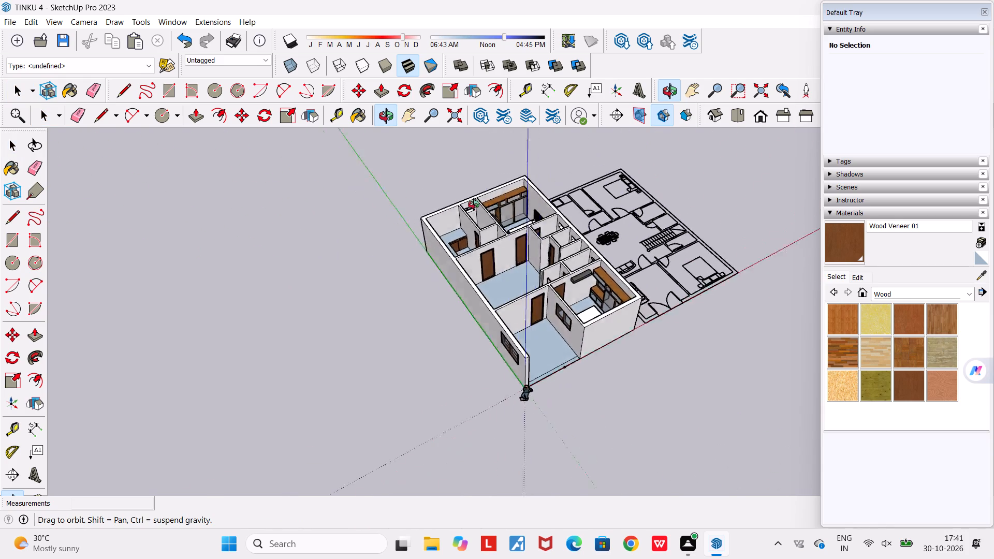
pyautogui.moveTo(474, 204); pyautogui.dragTo(265, 169, button='middle')
pyautogui.scroll(-5, 265, 169)
pyautogui.moveTo(370, 223); pyautogui.dragTo(373, 263, button='middle')
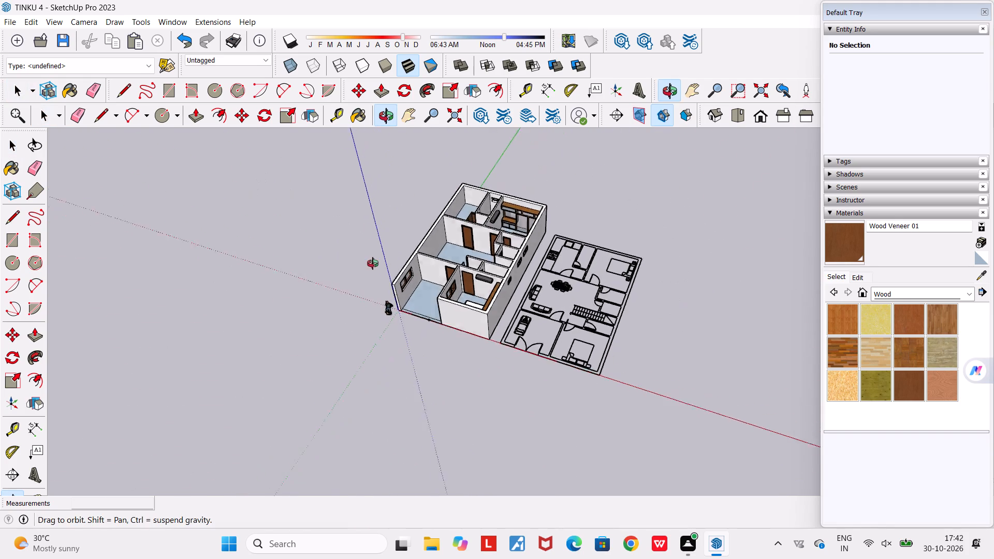
pyautogui.moveTo(373, 263); pyautogui.dragTo(350, 275, button='middle')
pyautogui.scroll(-3, 350, 275)
pyautogui.scroll(5, 499, 150)
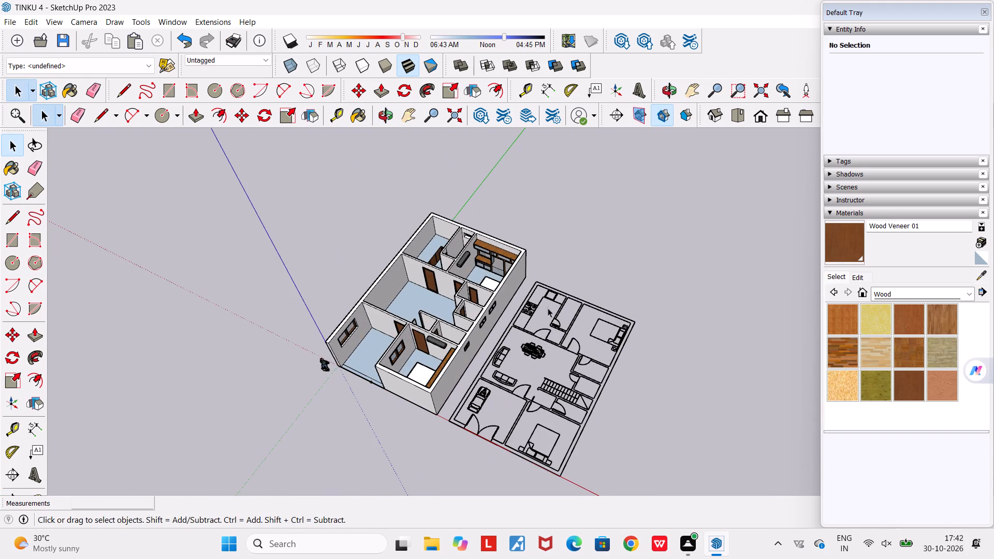
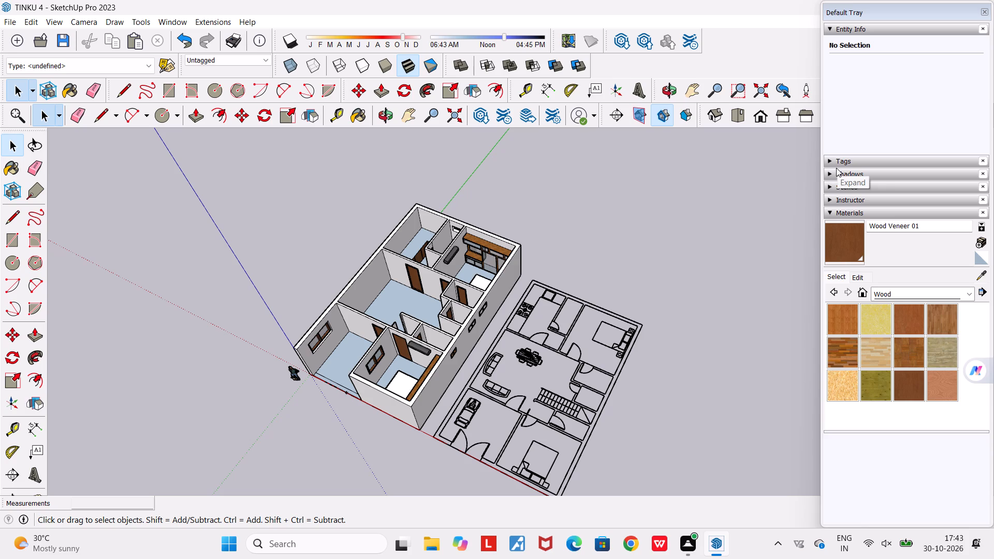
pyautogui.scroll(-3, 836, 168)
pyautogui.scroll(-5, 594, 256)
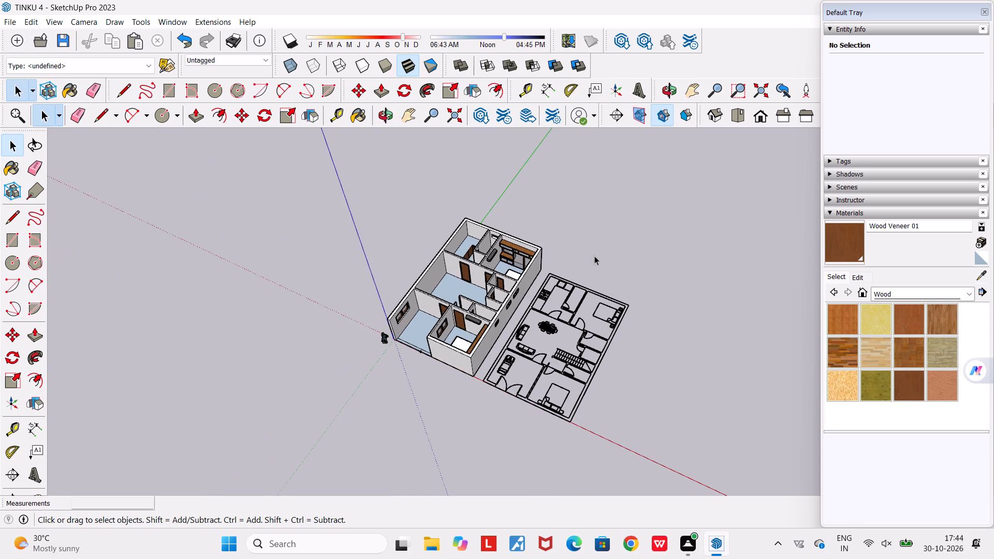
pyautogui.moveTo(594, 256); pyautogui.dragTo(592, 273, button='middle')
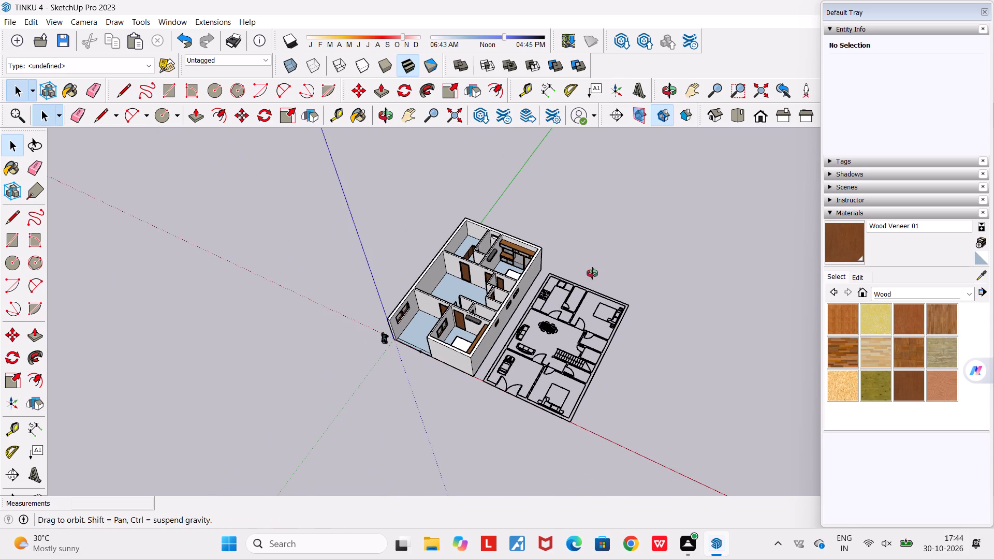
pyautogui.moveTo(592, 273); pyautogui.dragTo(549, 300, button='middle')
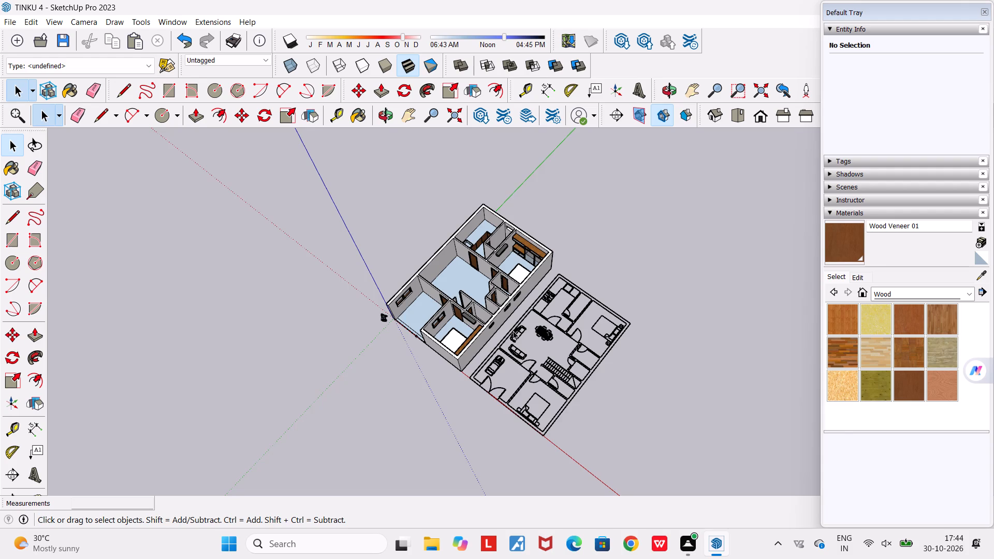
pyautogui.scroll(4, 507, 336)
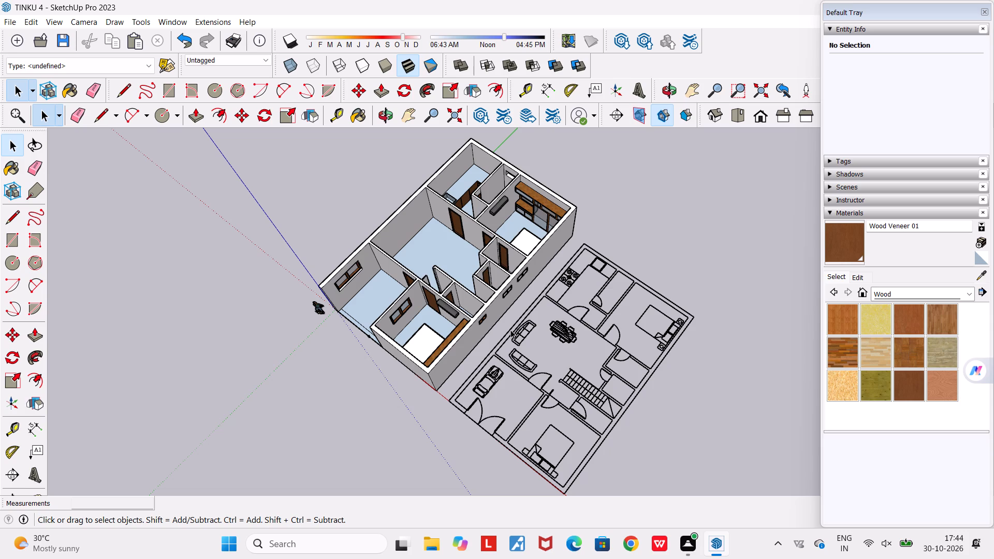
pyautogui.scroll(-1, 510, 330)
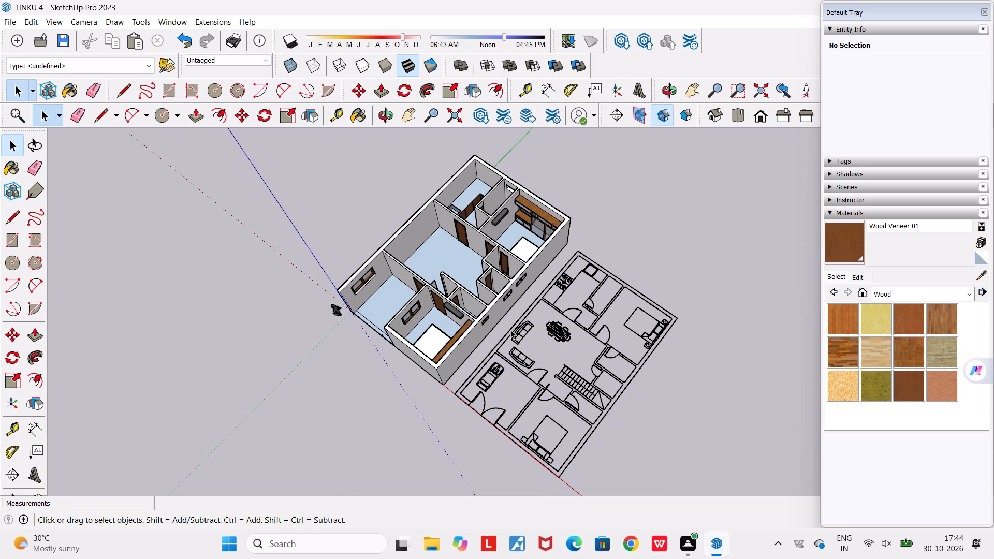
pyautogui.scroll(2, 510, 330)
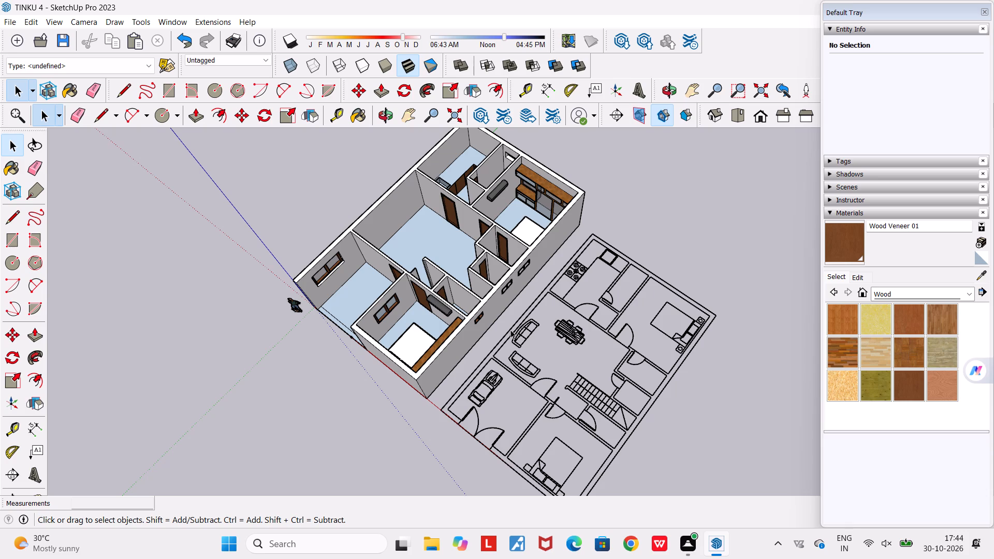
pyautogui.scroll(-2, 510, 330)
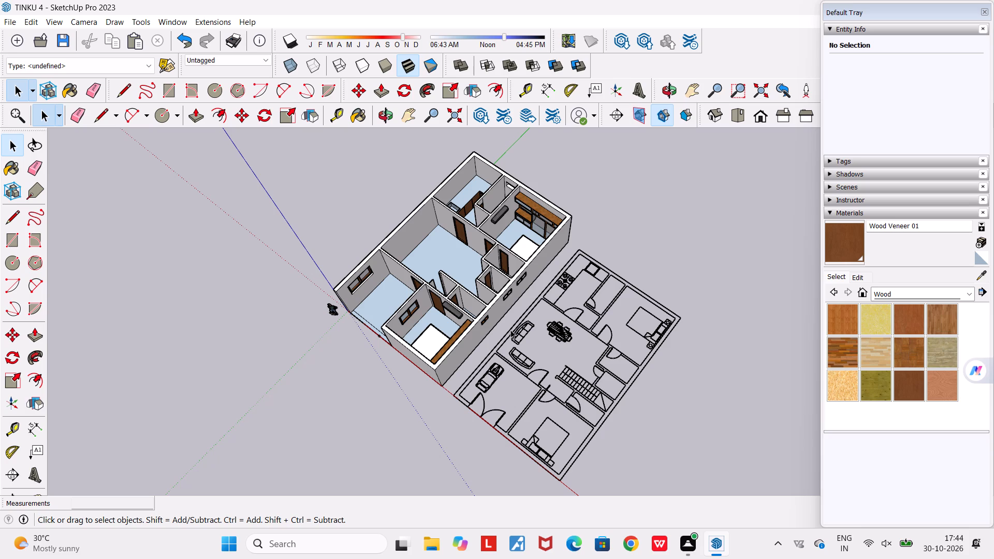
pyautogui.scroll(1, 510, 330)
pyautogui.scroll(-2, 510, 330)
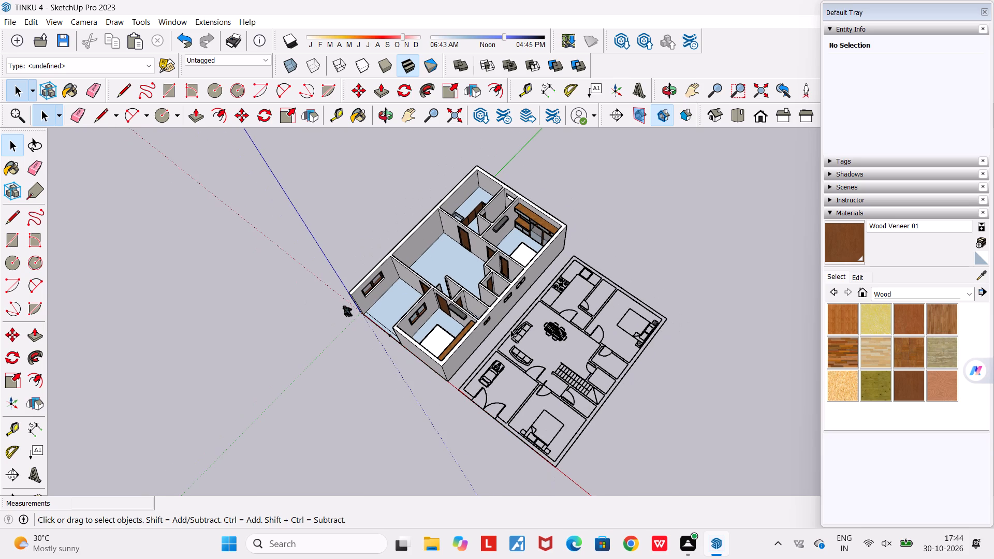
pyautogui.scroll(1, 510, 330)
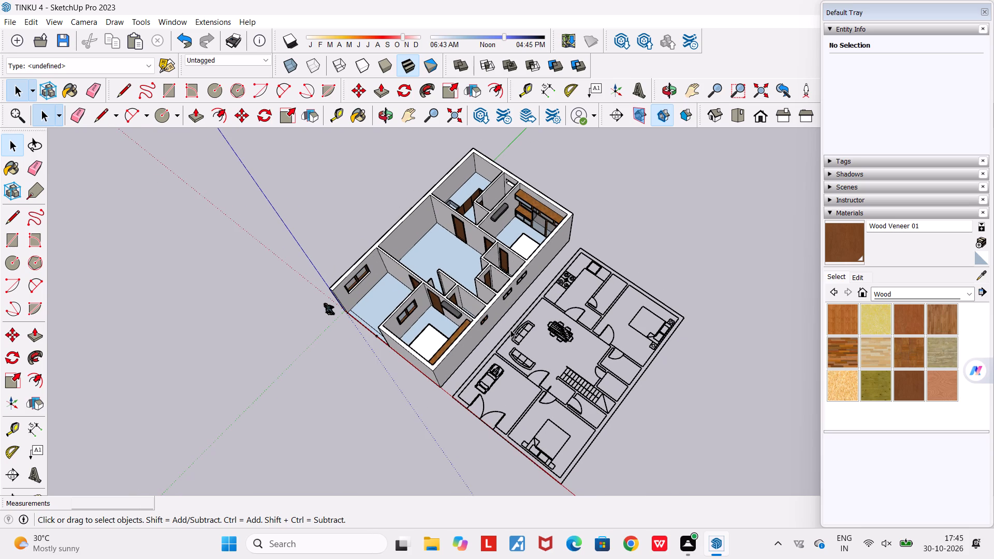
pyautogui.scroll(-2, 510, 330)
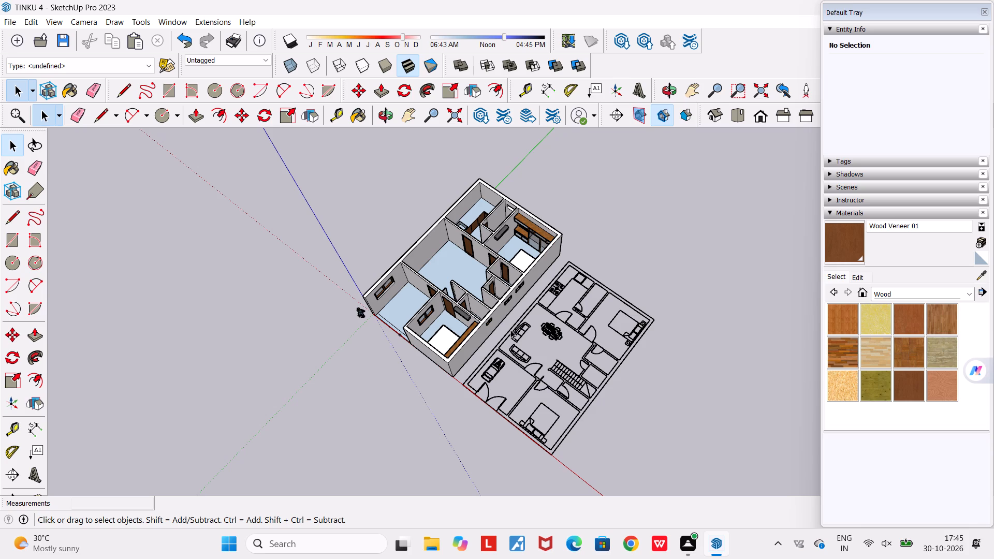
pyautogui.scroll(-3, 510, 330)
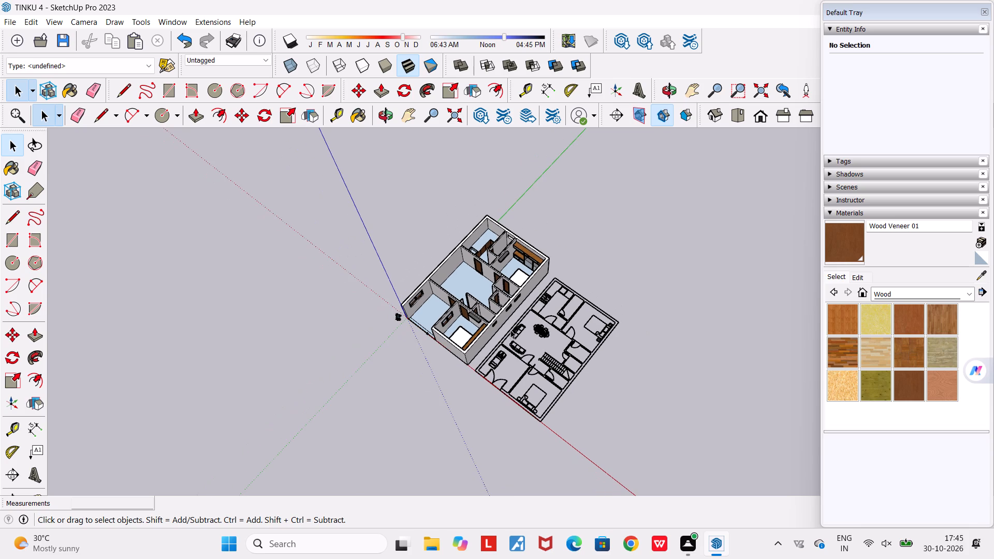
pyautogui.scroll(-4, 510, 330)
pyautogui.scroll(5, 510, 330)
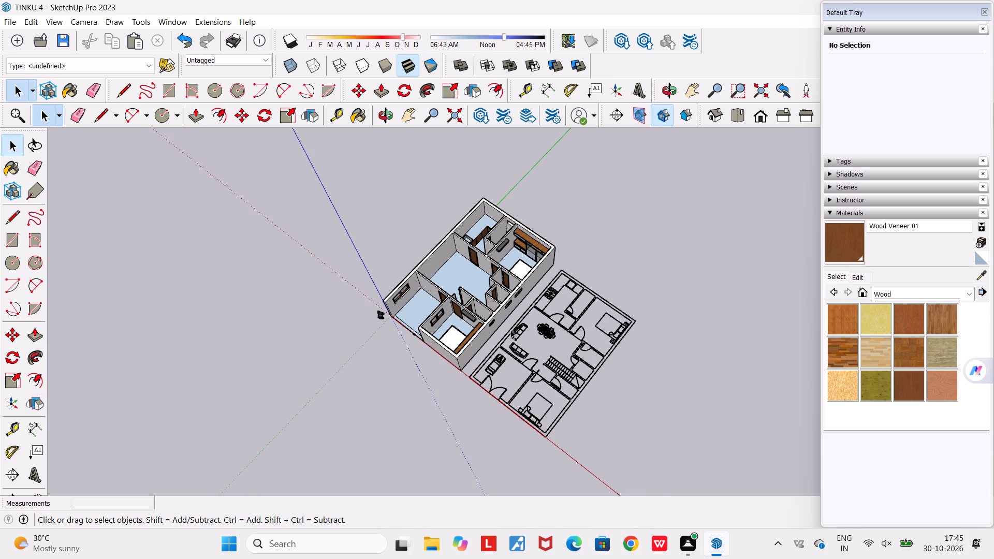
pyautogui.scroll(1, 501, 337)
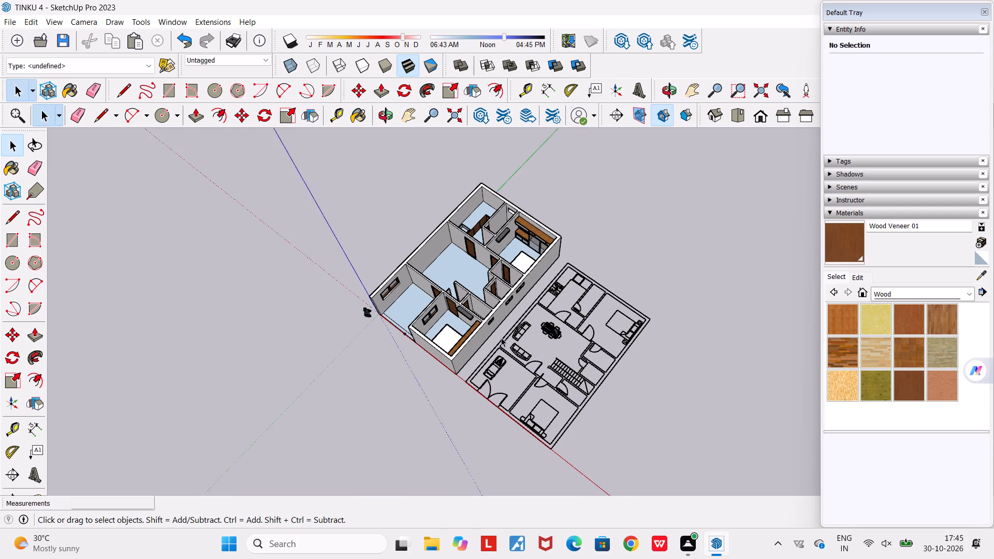
# Examine the house model's rooms and outer walls from several sides against the furnished floor plan beside it.
pyautogui.scroll(8, 501, 337)
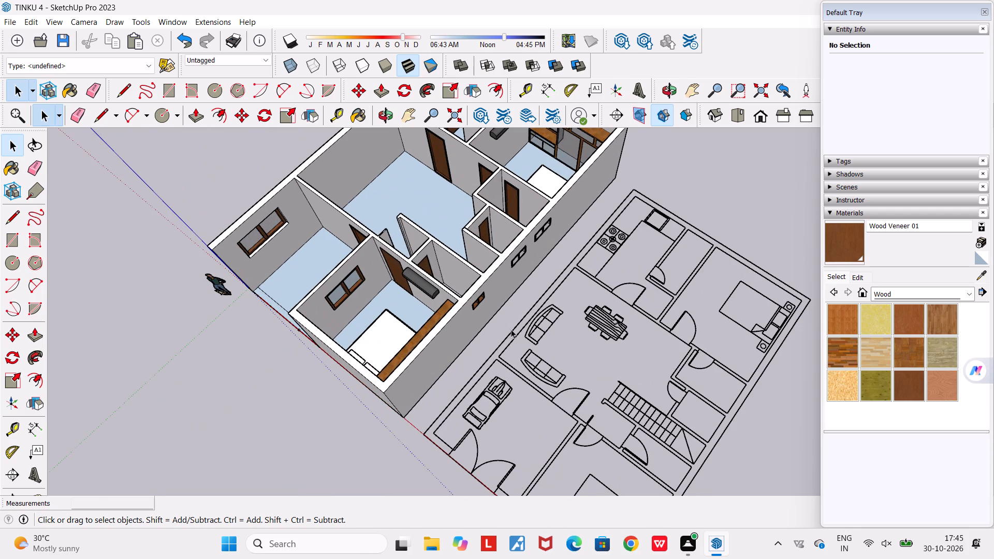
pyautogui.moveTo(511, 329); pyautogui.dragTo(565, 317, button='middle')
pyautogui.scroll(-9, 565, 317)
pyautogui.moveTo(586, 359); pyautogui.dragTo(582, 356, button='middle')
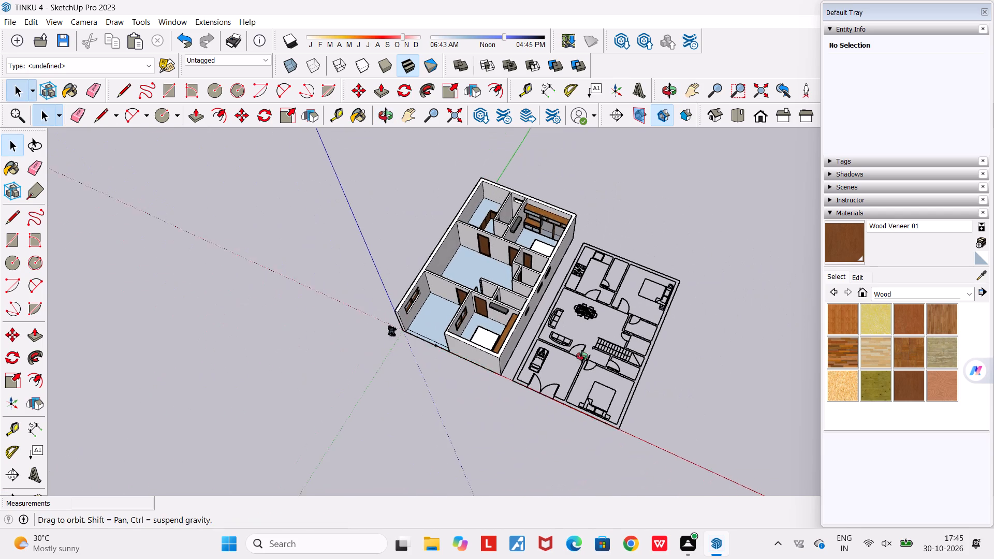
pyautogui.moveTo(582, 356); pyautogui.dragTo(347, 256, button='middle')
pyautogui.scroll(-5, 347, 256)
pyautogui.moveTo(473, 354); pyautogui.dragTo(348, 359, button='middle')
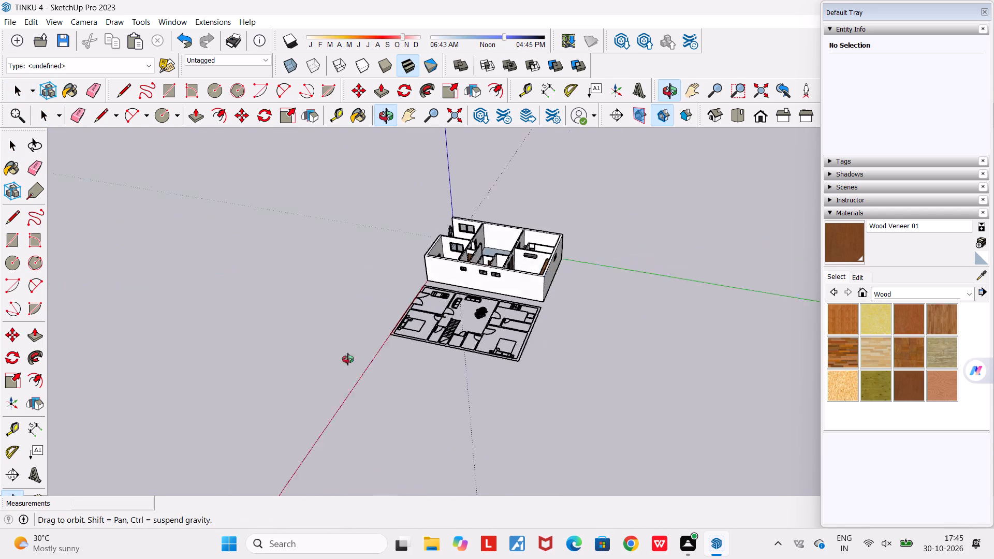
pyautogui.moveTo(348, 359); pyautogui.dragTo(269, 358, button='middle')
pyautogui.moveTo(364, 433); pyautogui.dragTo(375, 497, button='middle')
pyautogui.scroll(1, 397, 431)
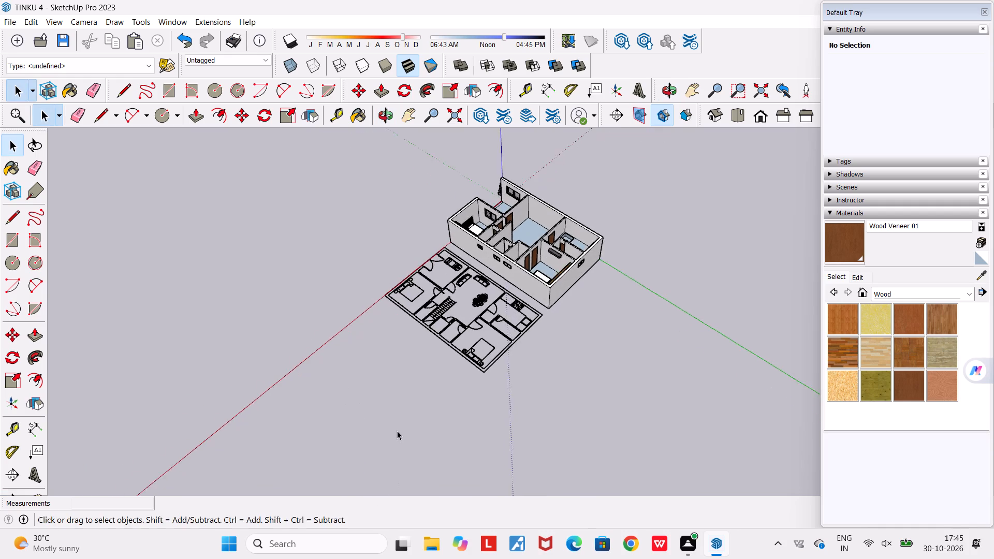
pyautogui.moveTo(401, 430); pyautogui.dragTo(705, 462, button='middle')
pyautogui.scroll(2, 563, 419)
pyautogui.moveTo(558, 418); pyautogui.dragTo(565, 417, button='middle')
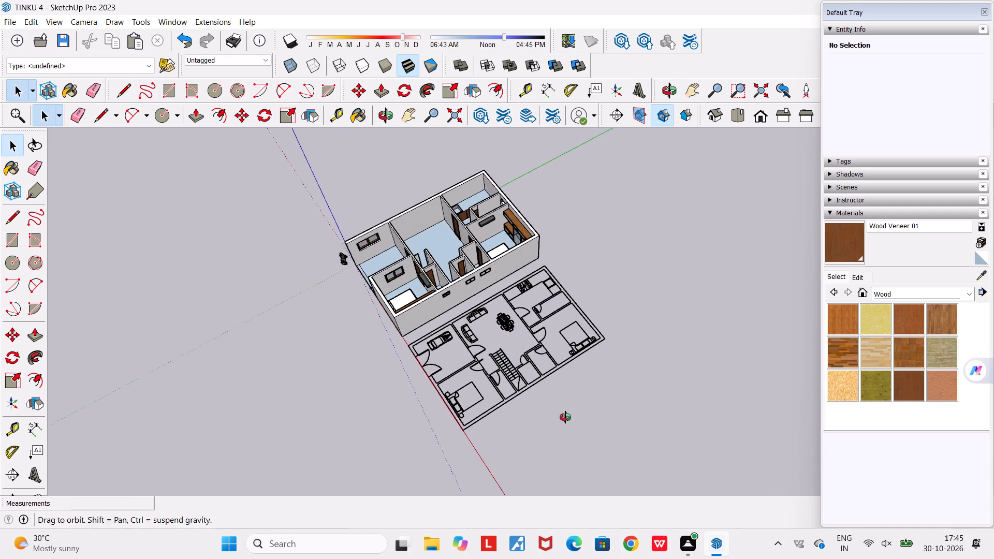
pyautogui.moveTo(565, 417); pyautogui.dragTo(772, 385, button='middle')
pyautogui.scroll(5, 646, 402)
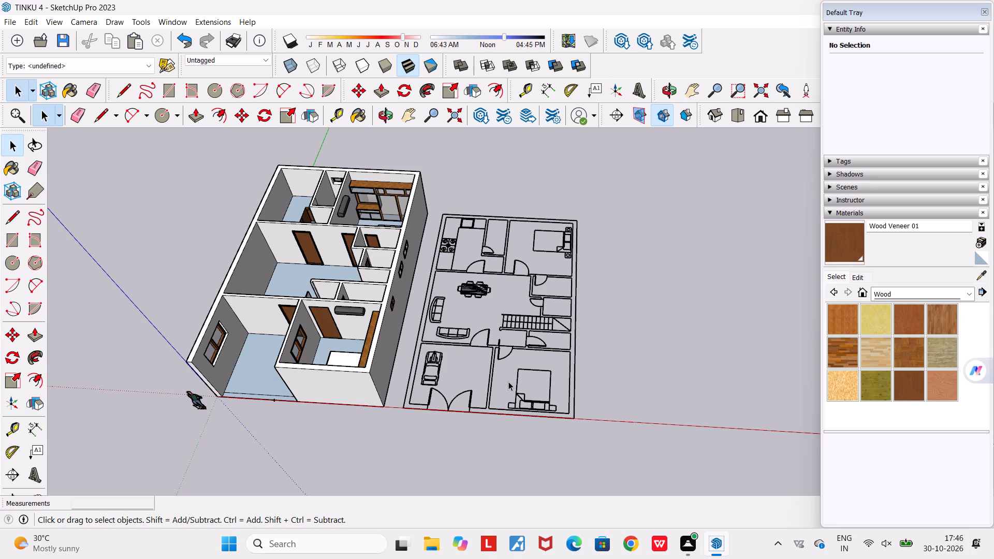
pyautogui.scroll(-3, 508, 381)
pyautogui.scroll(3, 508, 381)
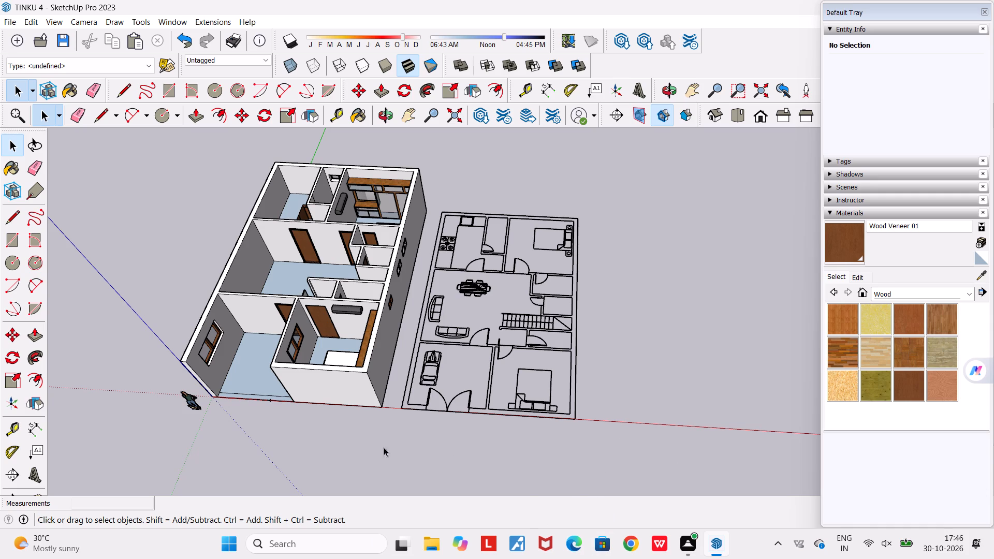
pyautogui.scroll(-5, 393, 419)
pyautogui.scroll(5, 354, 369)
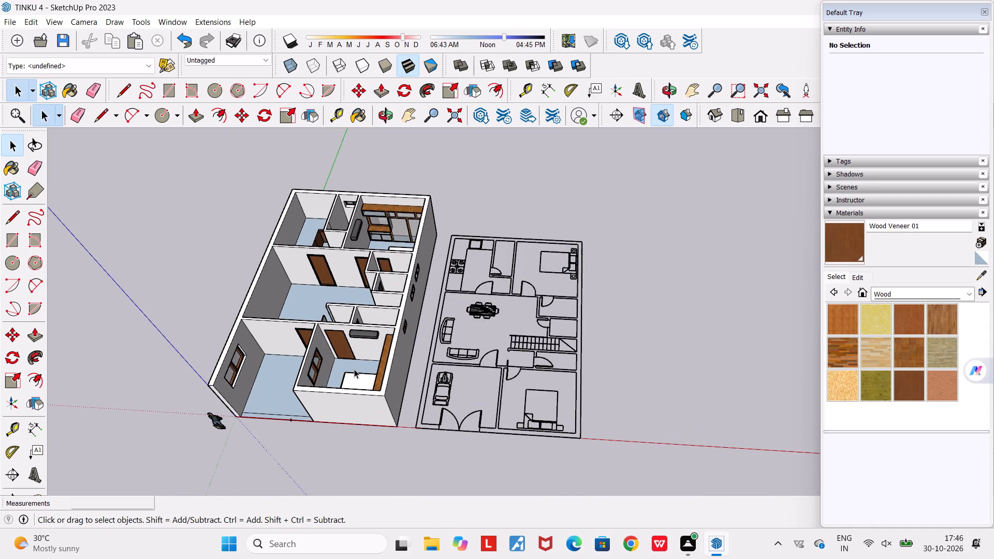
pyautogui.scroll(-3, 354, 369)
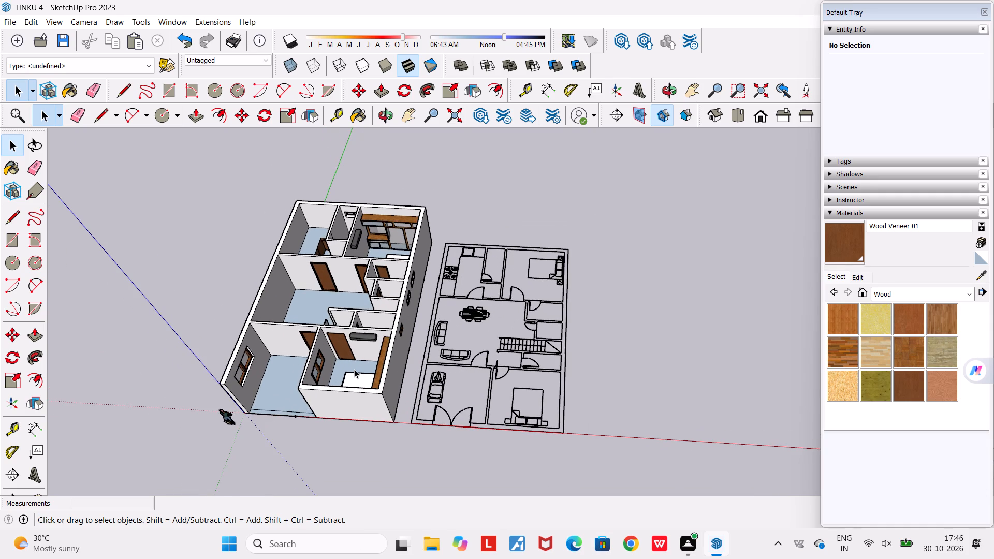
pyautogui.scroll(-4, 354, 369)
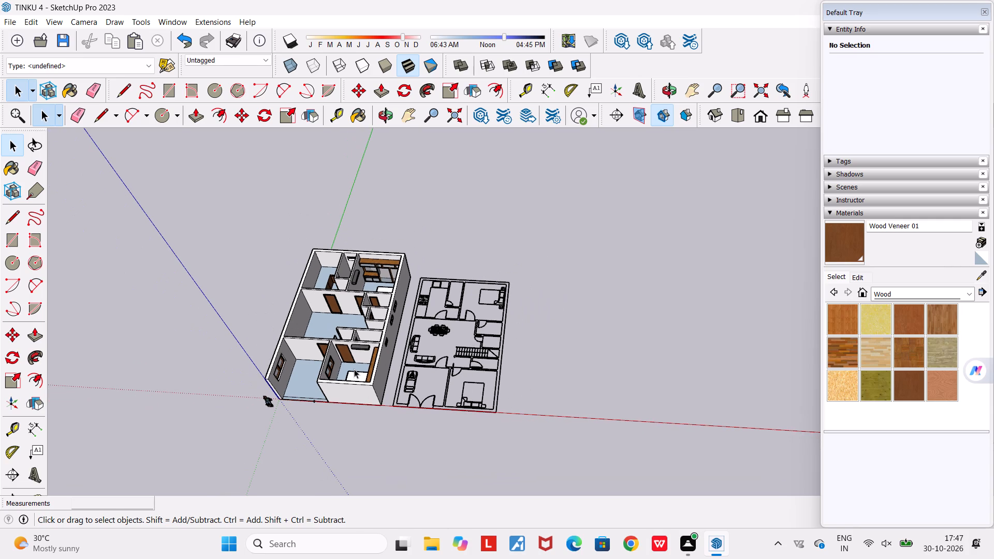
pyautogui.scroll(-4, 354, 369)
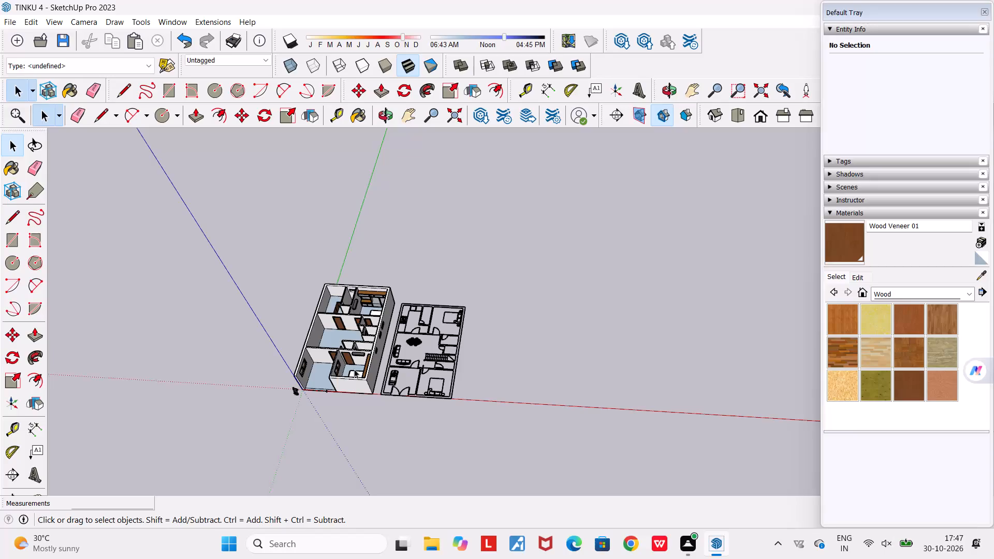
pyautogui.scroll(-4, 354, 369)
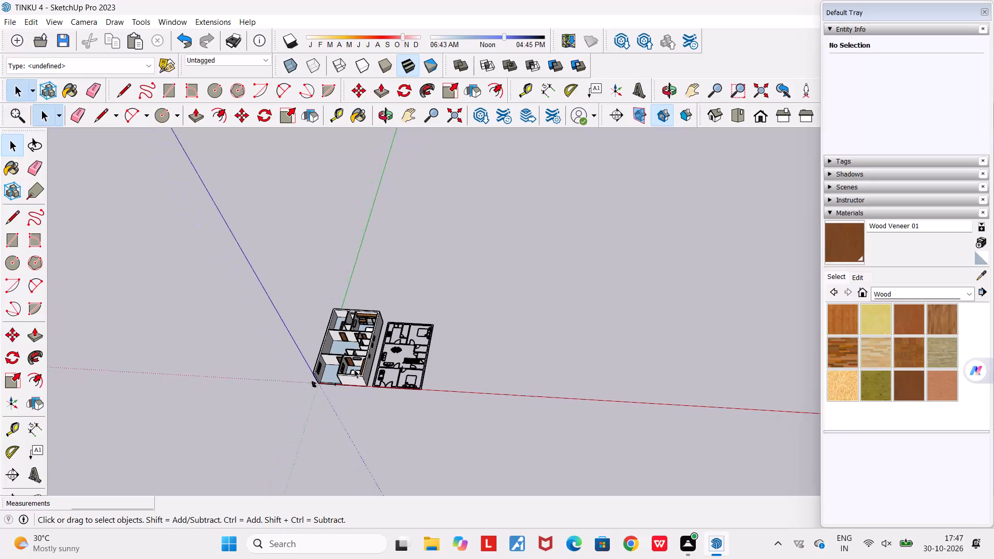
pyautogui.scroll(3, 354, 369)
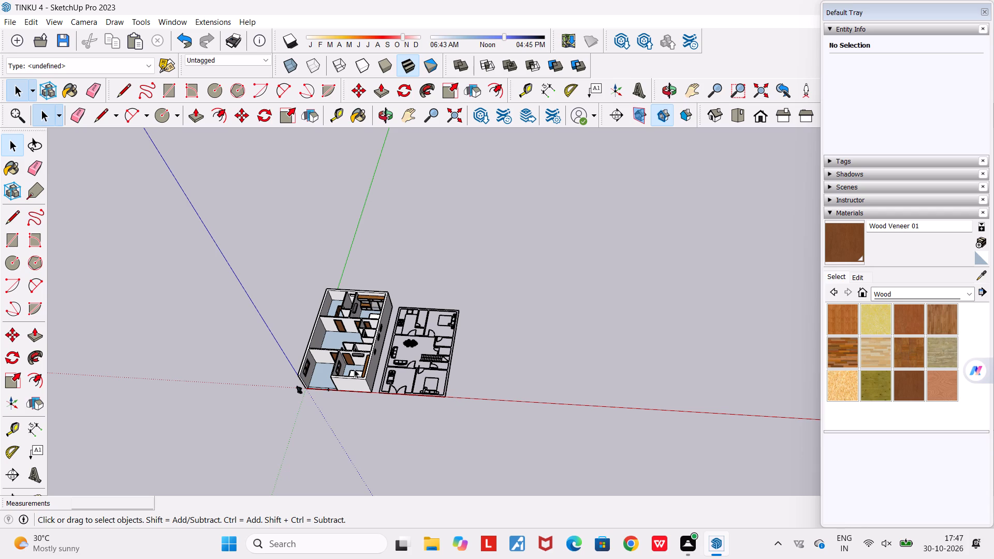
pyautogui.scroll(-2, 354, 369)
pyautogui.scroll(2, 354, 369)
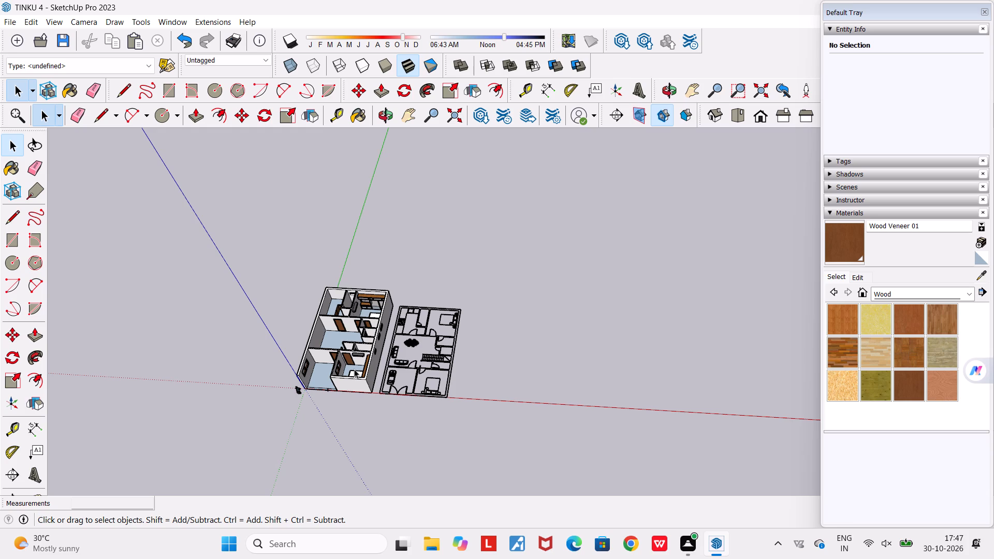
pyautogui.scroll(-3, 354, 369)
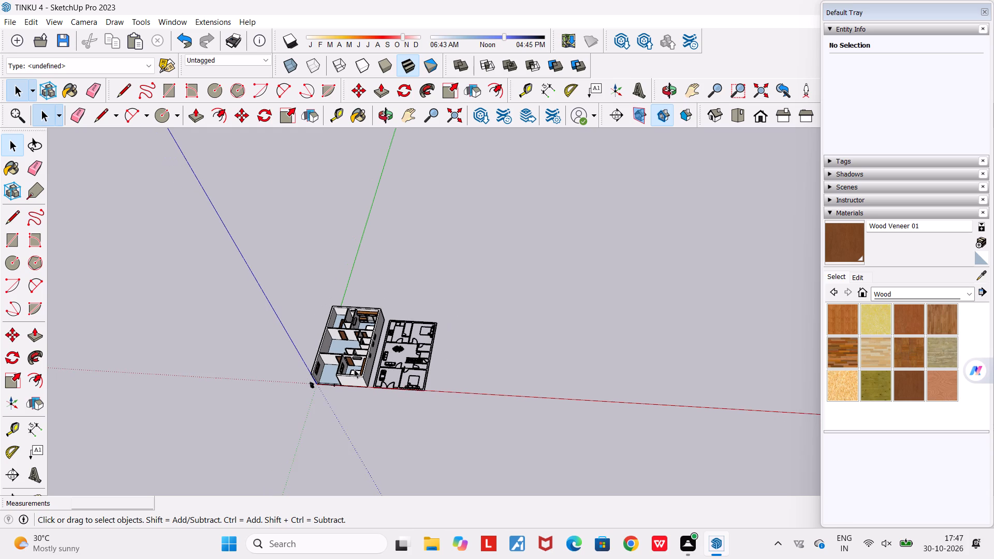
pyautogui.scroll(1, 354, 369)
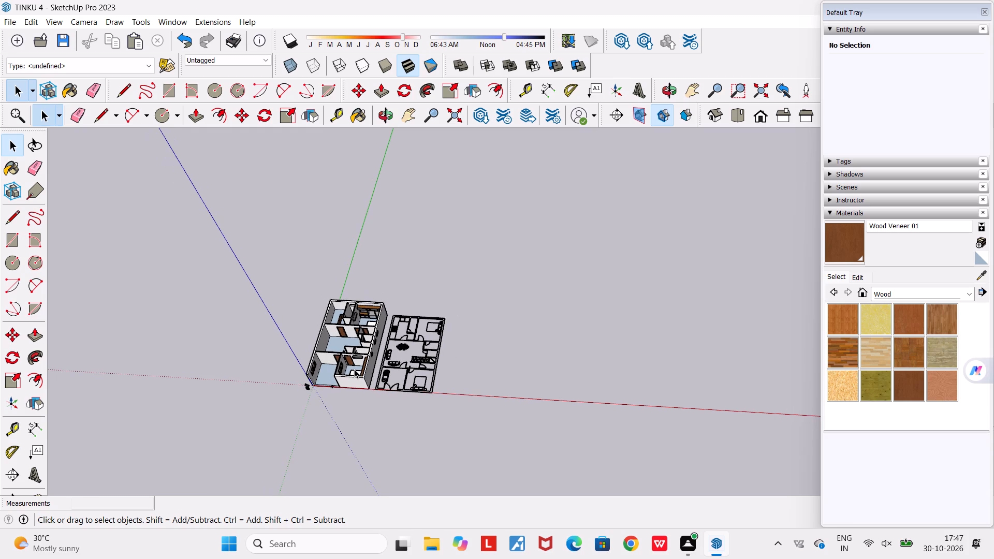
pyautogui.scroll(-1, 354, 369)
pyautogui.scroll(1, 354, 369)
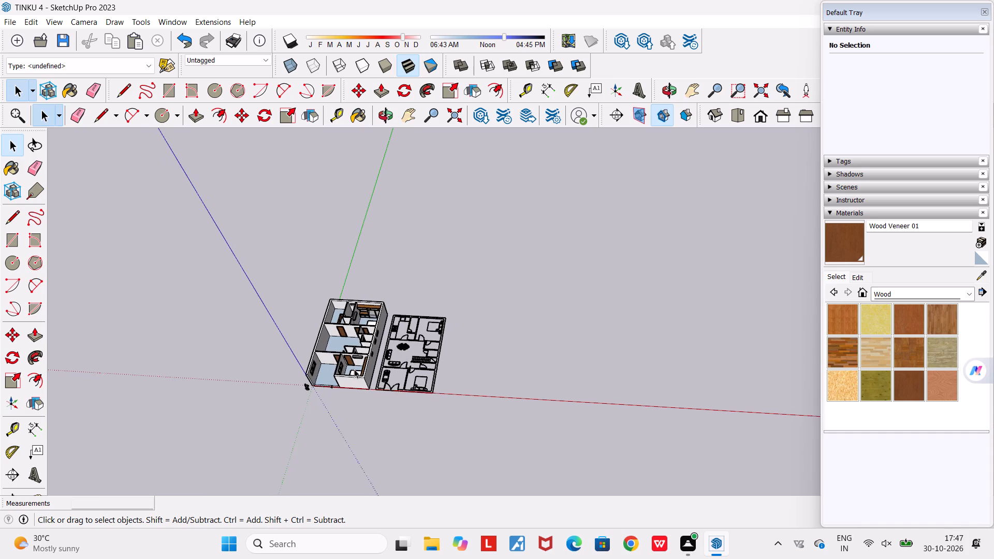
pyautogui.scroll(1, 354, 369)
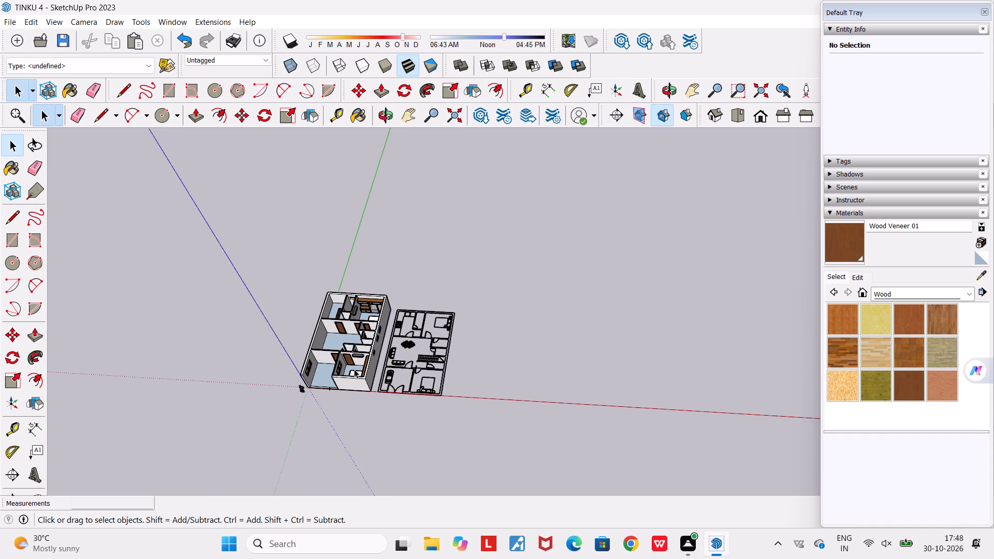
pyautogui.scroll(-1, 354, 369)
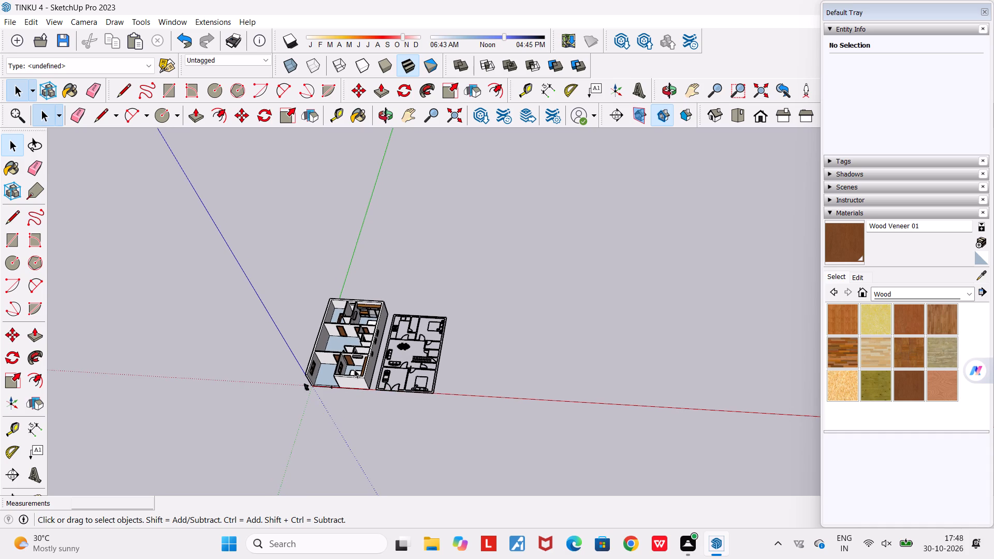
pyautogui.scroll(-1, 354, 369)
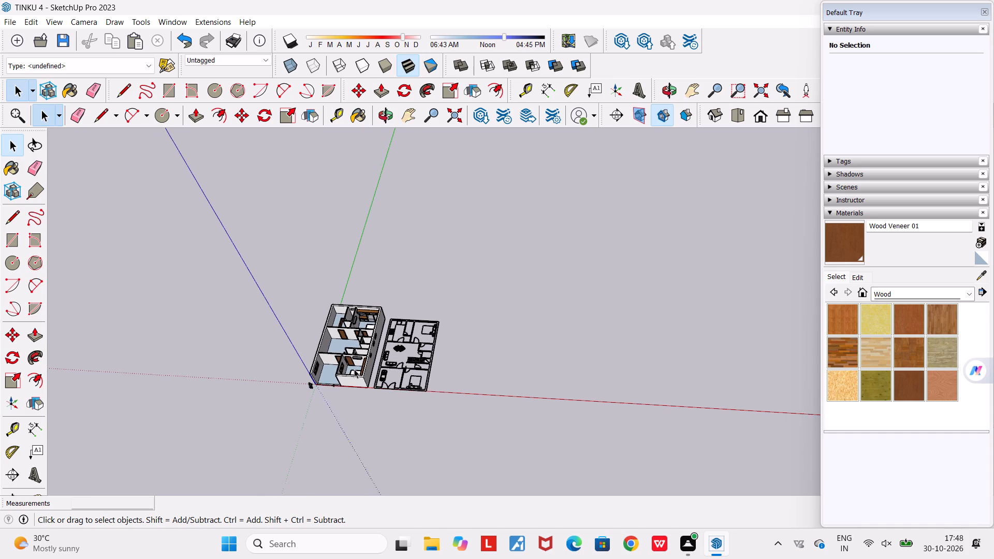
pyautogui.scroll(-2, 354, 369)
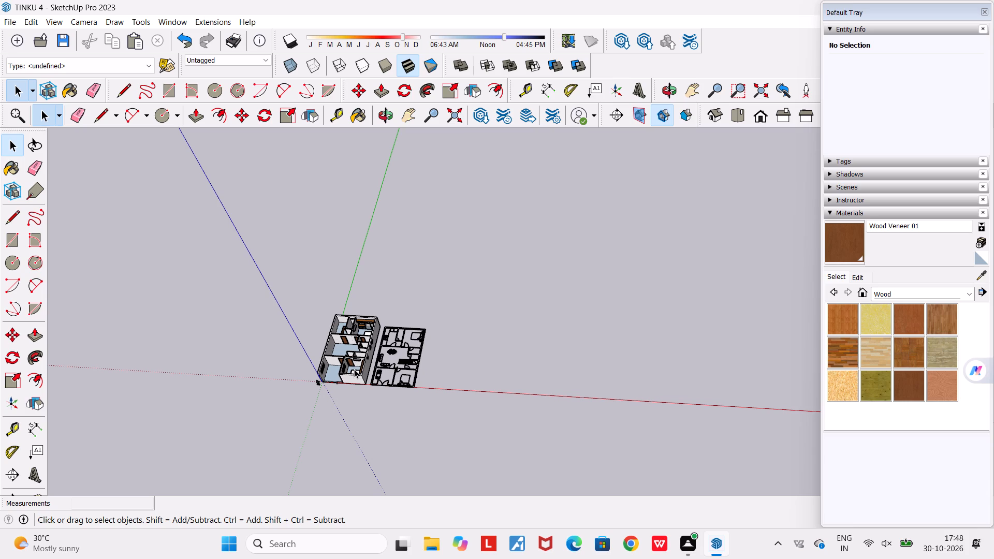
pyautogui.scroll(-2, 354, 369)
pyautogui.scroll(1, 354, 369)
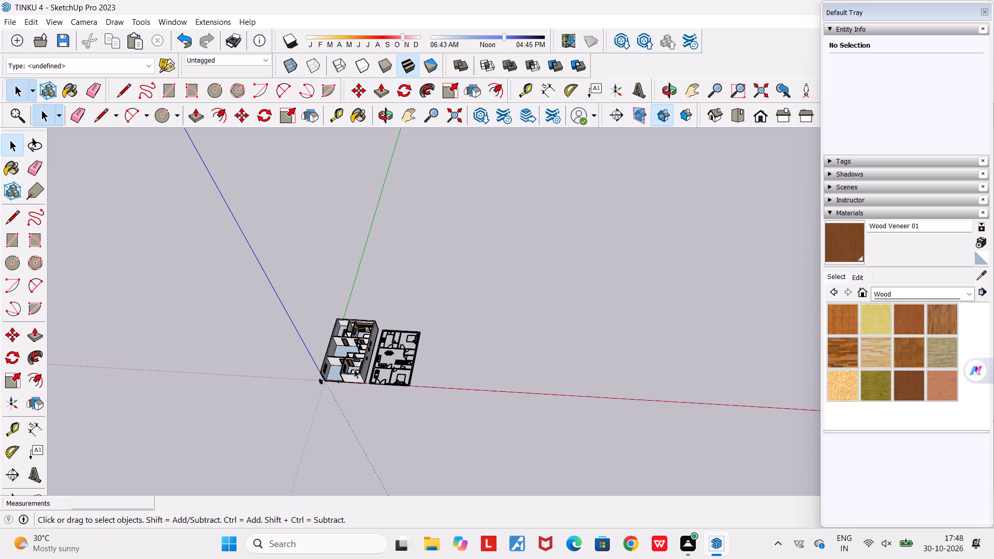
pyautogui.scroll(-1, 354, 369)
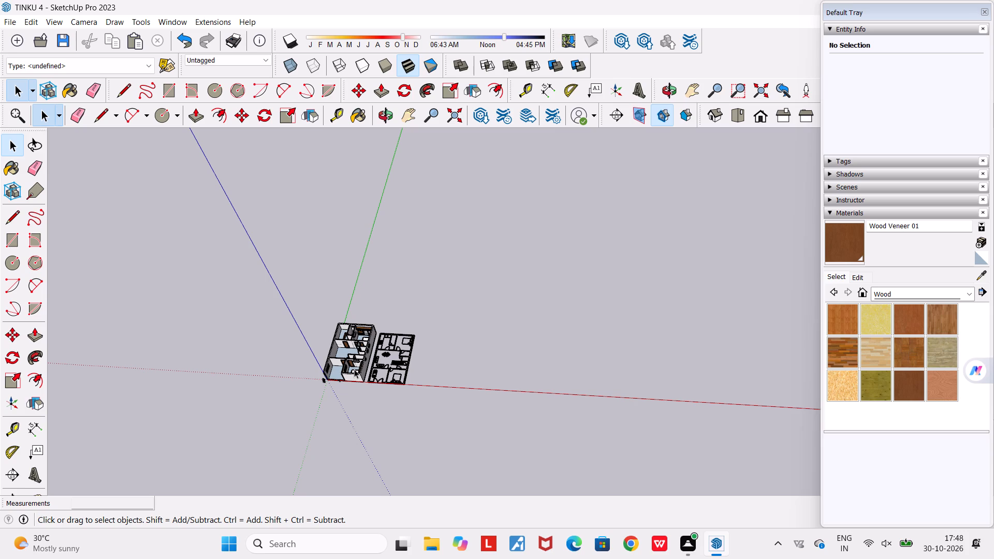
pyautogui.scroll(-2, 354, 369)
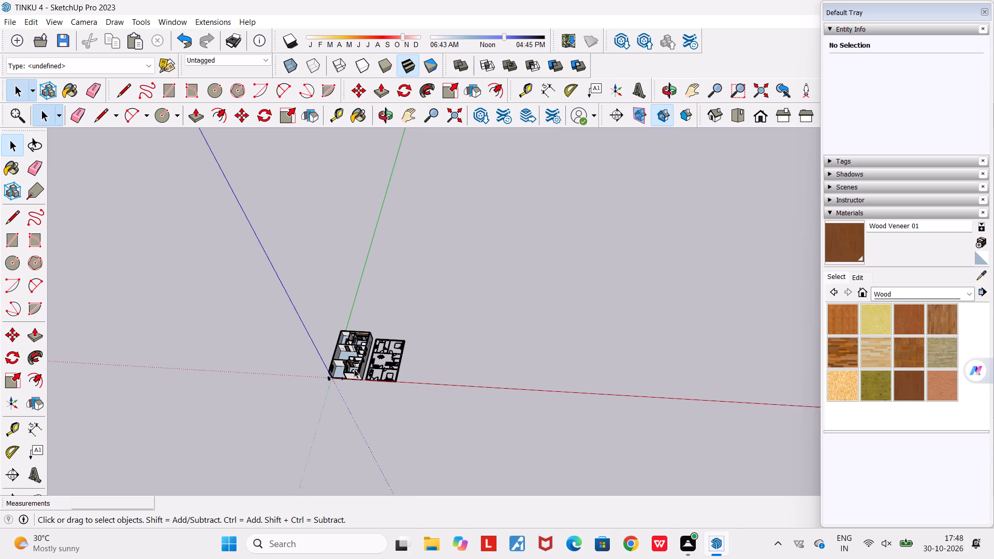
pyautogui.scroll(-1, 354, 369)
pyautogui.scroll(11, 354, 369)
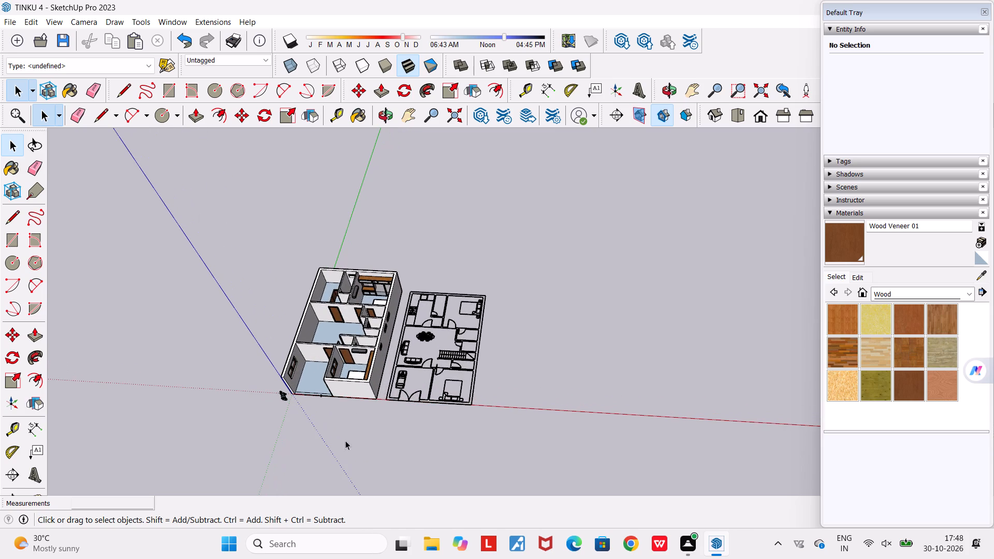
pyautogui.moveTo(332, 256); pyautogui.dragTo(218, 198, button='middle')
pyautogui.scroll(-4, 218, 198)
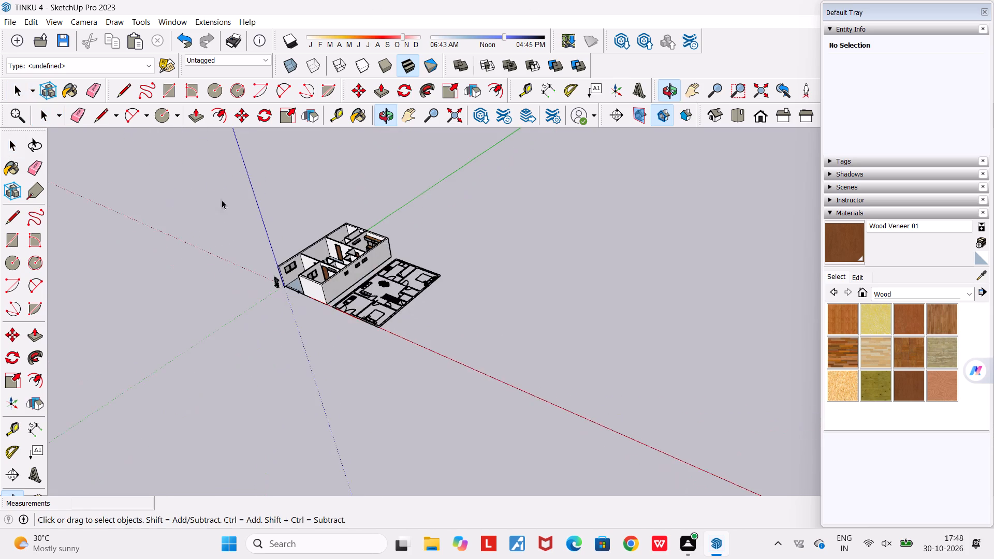
# Inspect the house model from several sides, then its room interiors from above, against the adjacent furnished floor plan.
pyautogui.scroll(6, 267, 224)
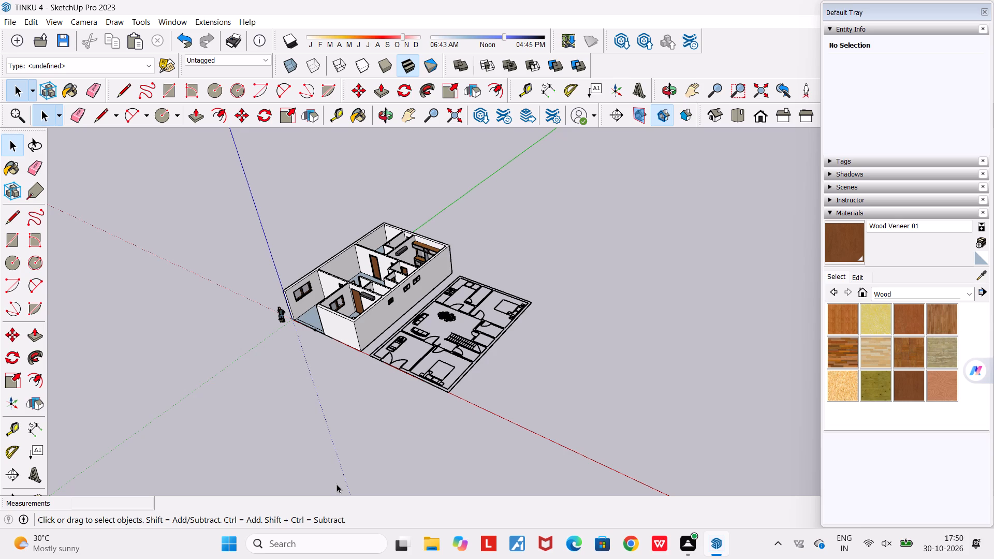
pyautogui.scroll(-3, 337, 484)
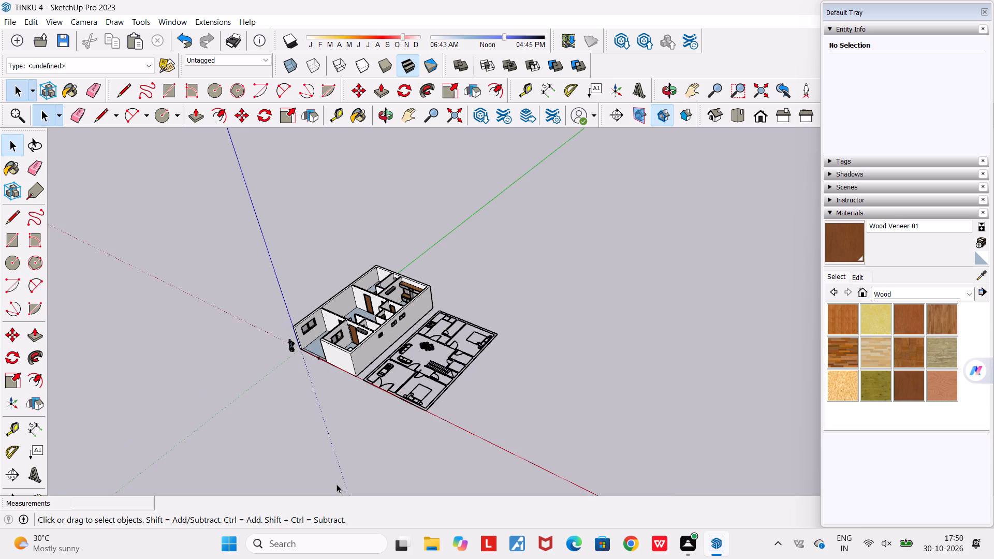
pyautogui.scroll(3, 337, 484)
pyautogui.scroll(-4, 337, 484)
pyautogui.moveTo(339, 408); pyautogui.dragTo(354, 465, button='middle')
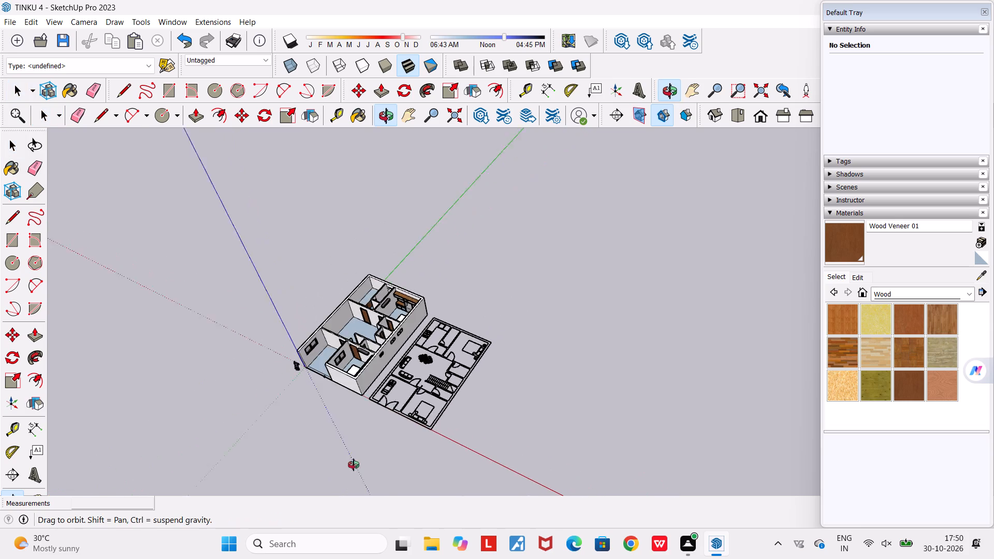
pyautogui.moveTo(354, 465); pyautogui.dragTo(359, 493, button='middle')
pyautogui.scroll(3, 332, 379)
pyautogui.moveTo(338, 408); pyautogui.dragTo(487, 365, button='middle')
pyautogui.scroll(-4, 487, 365)
pyautogui.moveTo(499, 449); pyautogui.dragTo(572, 346, button='middle')
pyautogui.moveTo(602, 421); pyautogui.dragTo(552, 426, button='middle')
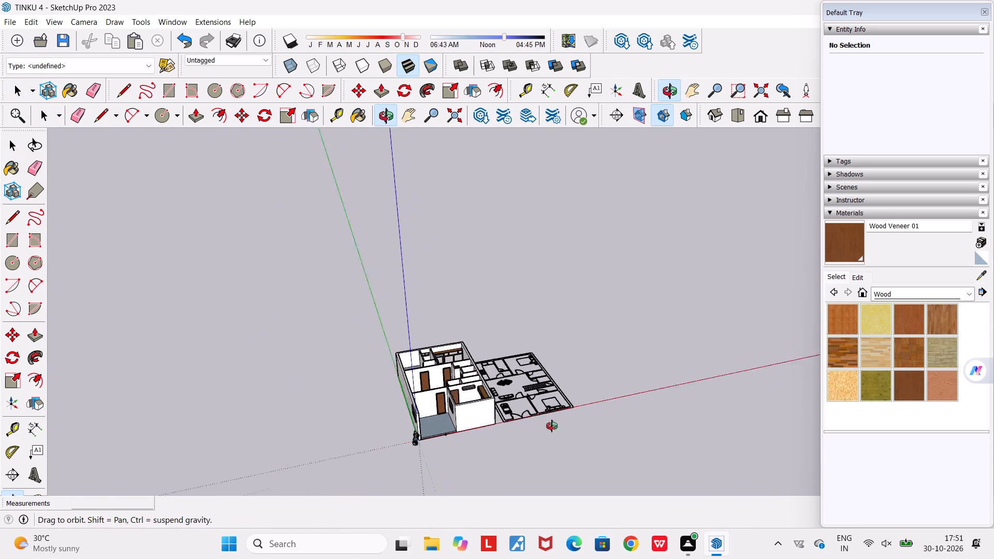
pyautogui.moveTo(552, 426); pyautogui.dragTo(361, 445, button='middle')
pyautogui.scroll(4, 388, 360)
pyautogui.scroll(1, 460, 368)
pyautogui.moveTo(460, 369); pyautogui.dragTo(456, 475, button='middle')
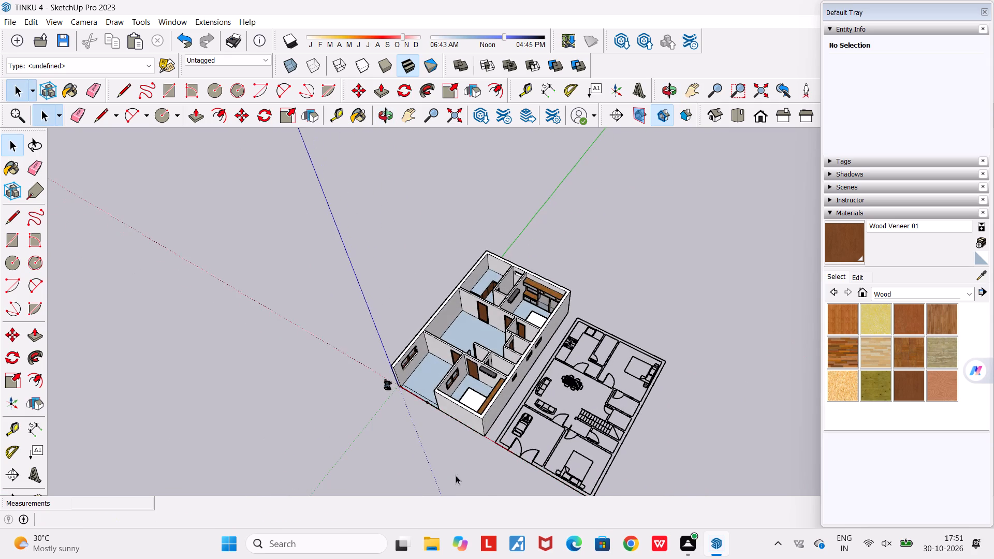
pyautogui.scroll(5, 462, 389)
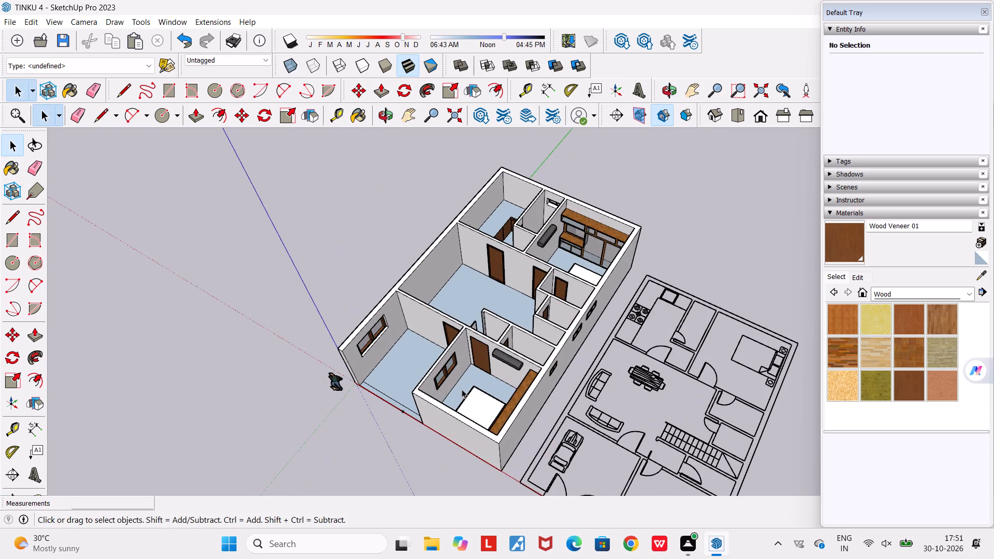
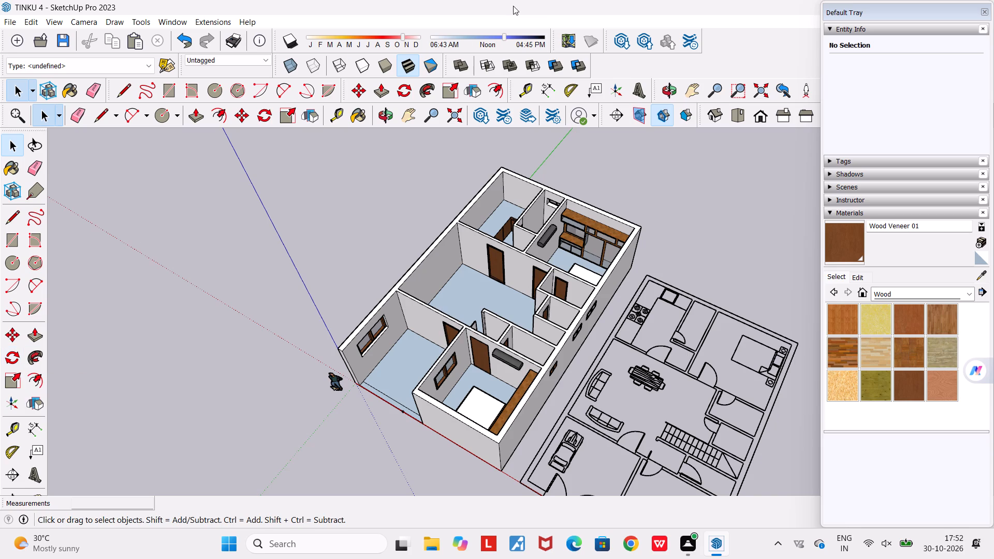
# Examine the whole house model from the front, long side wall and above, alongside the furnished floor plan.
pyautogui.scroll(-6, 379, 255)
pyautogui.moveTo(459, 321); pyautogui.dragTo(546, 322, button='middle')
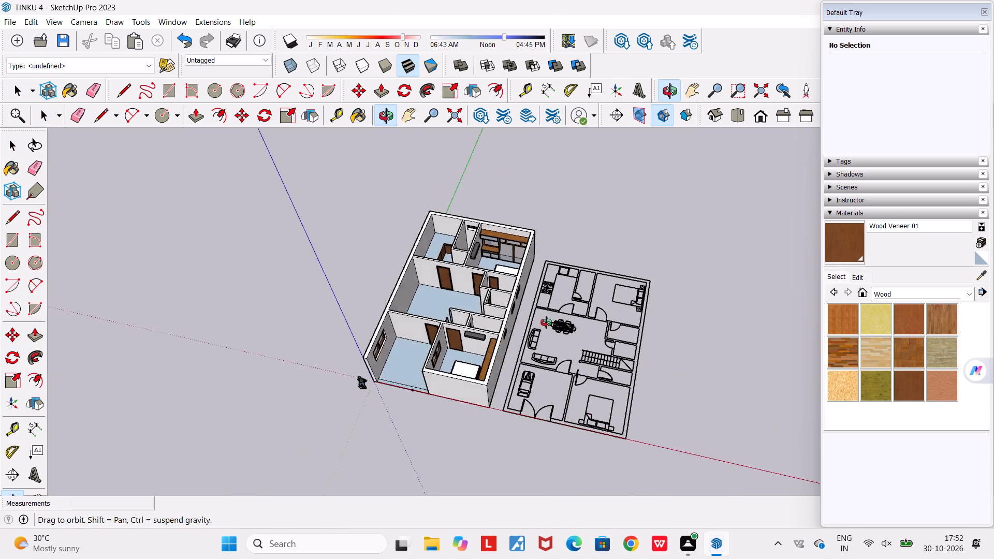
pyautogui.moveTo(546, 322); pyautogui.dragTo(670, 327, button='middle')
pyautogui.scroll(-3, 670, 327)
pyautogui.moveTo(585, 433); pyautogui.dragTo(721, 401, button='middle')
pyautogui.scroll(2, 665, 390)
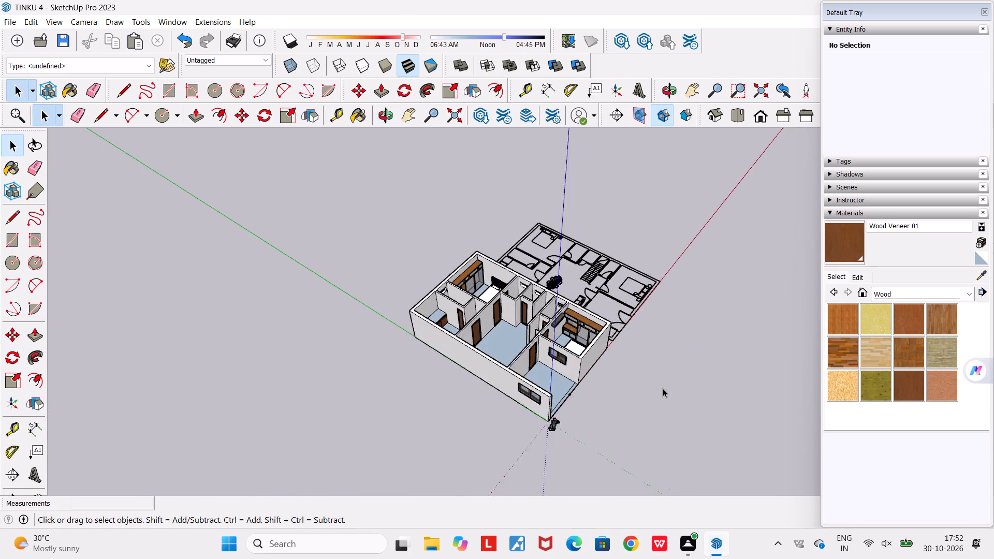
pyautogui.scroll(5, 663, 388)
pyautogui.moveTo(649, 381); pyautogui.dragTo(304, 273, button='middle')
pyautogui.scroll(-8, 305, 273)
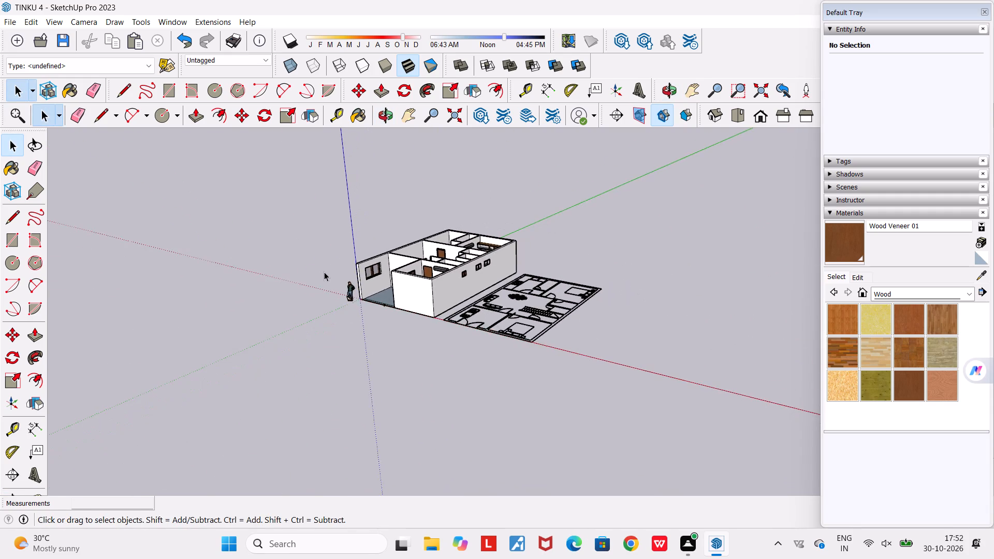
pyautogui.moveTo(345, 268); pyautogui.dragTo(714, 368, button='middle')
pyautogui.scroll(6, 613, 360)
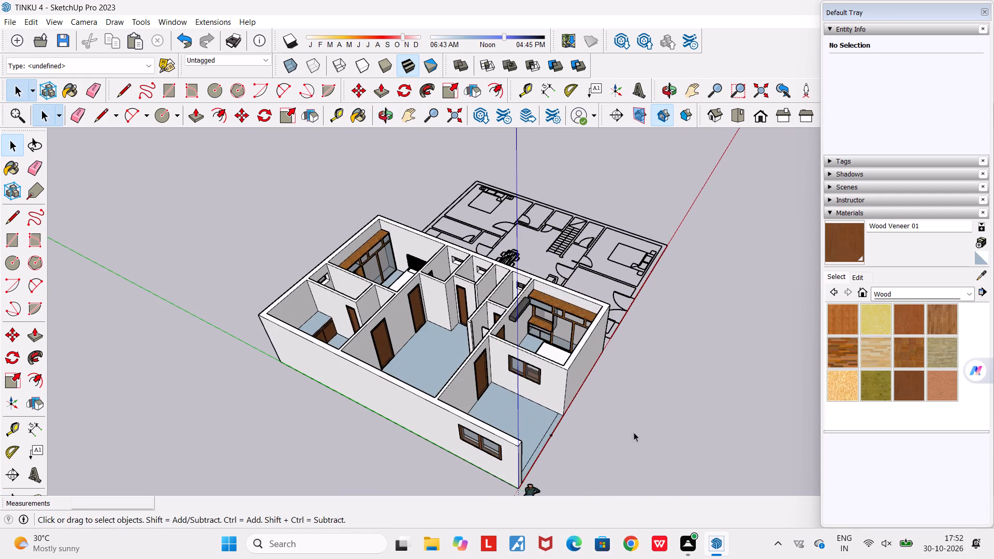
pyautogui.moveTo(687, 439); pyautogui.dragTo(721, 292, button='middle')
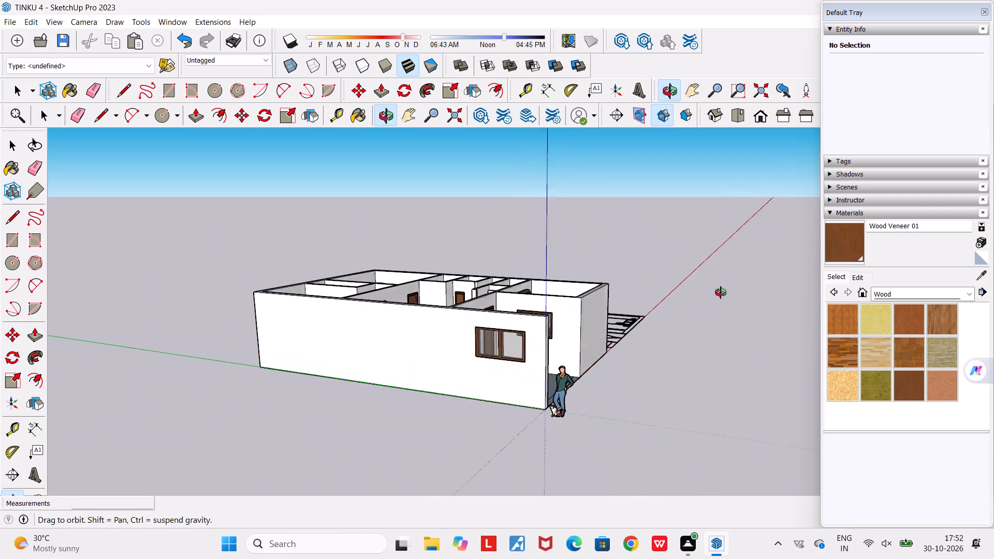
pyautogui.moveTo(721, 292); pyautogui.dragTo(419, 386, button='middle')
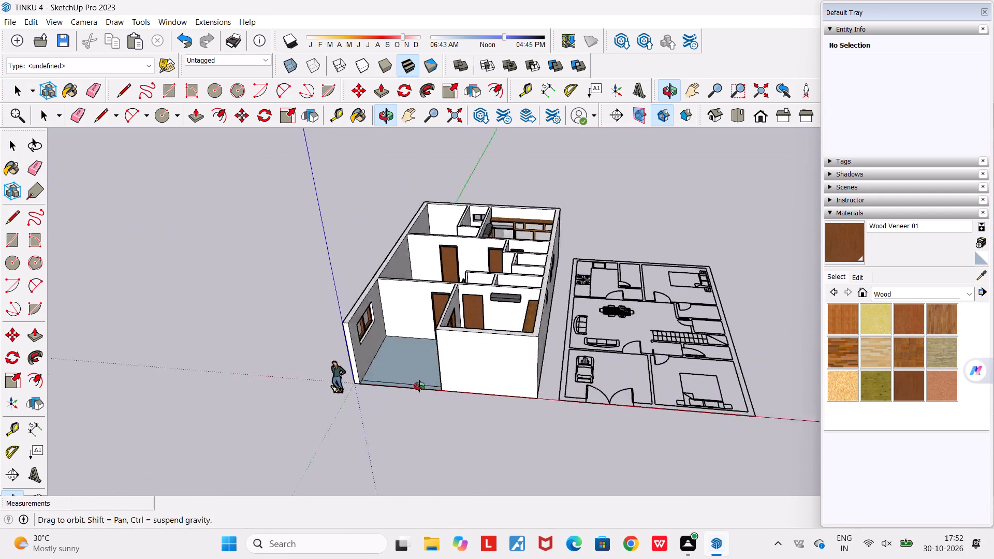
pyautogui.moveTo(419, 386); pyautogui.dragTo(755, 454, button='middle')
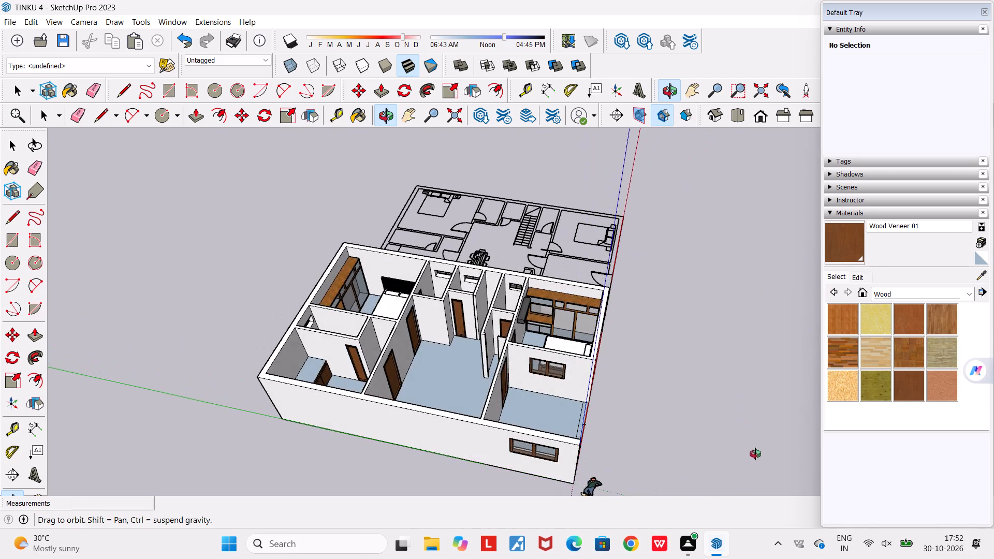
pyautogui.moveTo(755, 454); pyautogui.dragTo(752, 451, button='middle')
# Inspect the bedrooms, central hall, doors and windows of the house model up close against the adjacent floor plan.
pyautogui.scroll(6, 534, 309)
pyautogui.moveTo(579, 389); pyautogui.dragTo(580, 389, button='middle')
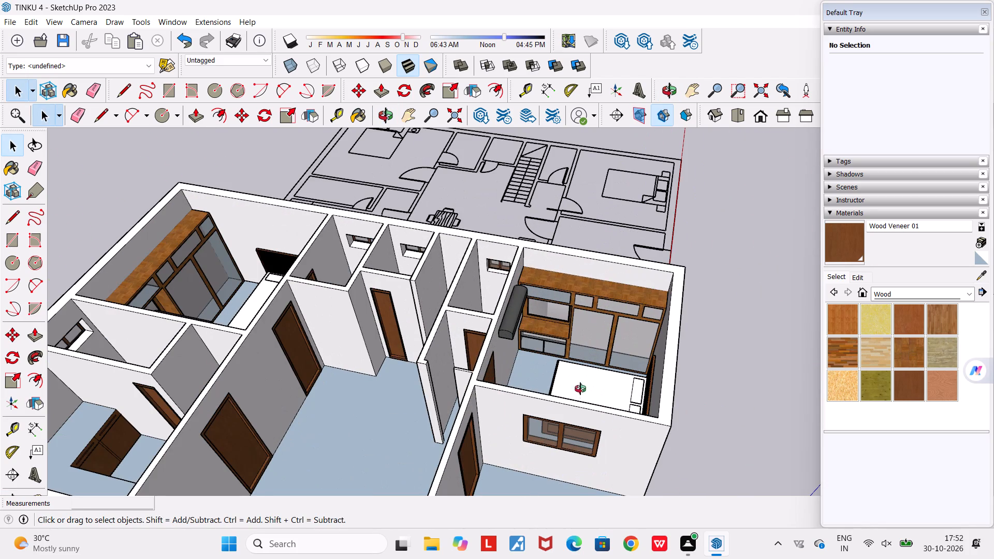
pyautogui.moveTo(580, 389); pyautogui.dragTo(694, 291, button='middle')
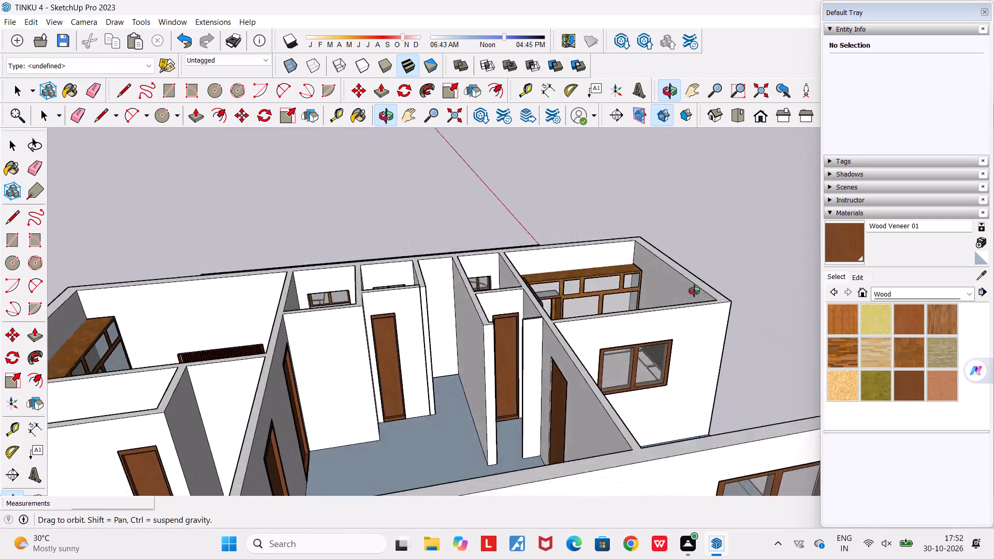
pyautogui.moveTo(694, 291); pyautogui.dragTo(151, 364, button='middle')
pyautogui.scroll(-2, 151, 364)
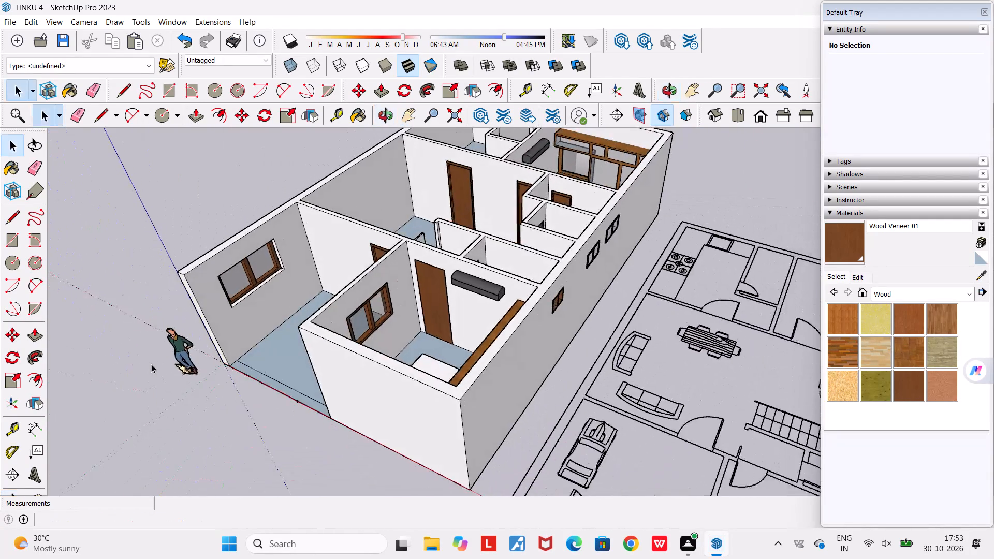
pyautogui.scroll(-7, 151, 364)
pyautogui.moveTo(188, 314); pyautogui.dragTo(471, 286, button='middle')
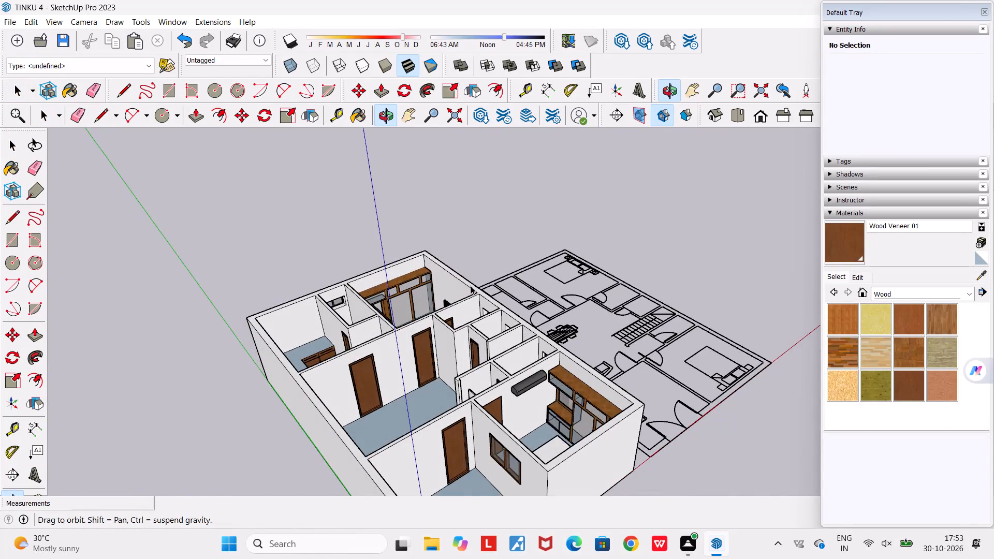
pyautogui.scroll(5, 411, 295)
pyautogui.moveTo(410, 319); pyautogui.dragTo(306, 413, button='middle')
pyautogui.scroll(4, 321, 360)
pyautogui.moveTo(321, 360); pyautogui.dragTo(198, 308, button='middle')
pyautogui.scroll(-5, 198, 308)
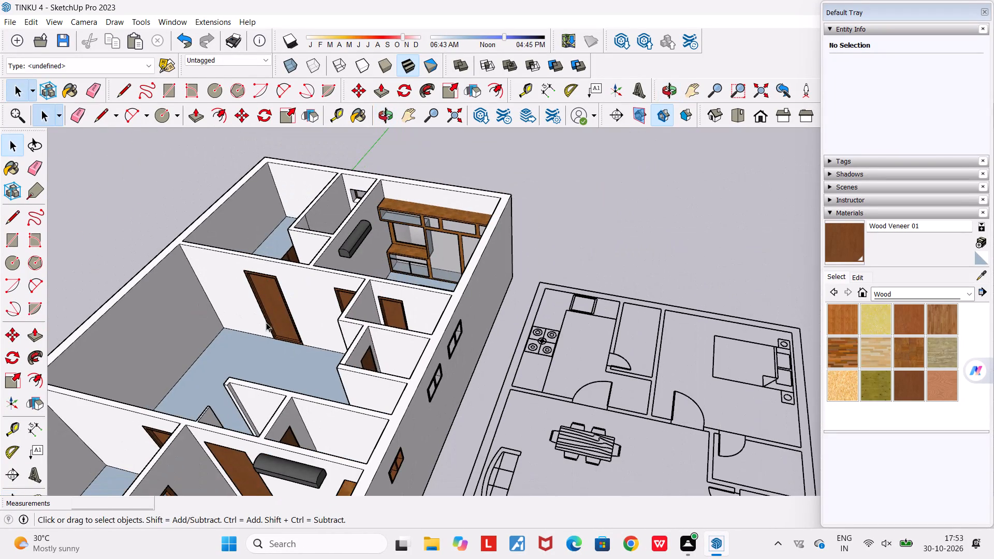
pyautogui.moveTo(300, 357); pyautogui.dragTo(250, 327, button='middle')
pyautogui.scroll(-10, 250, 327)
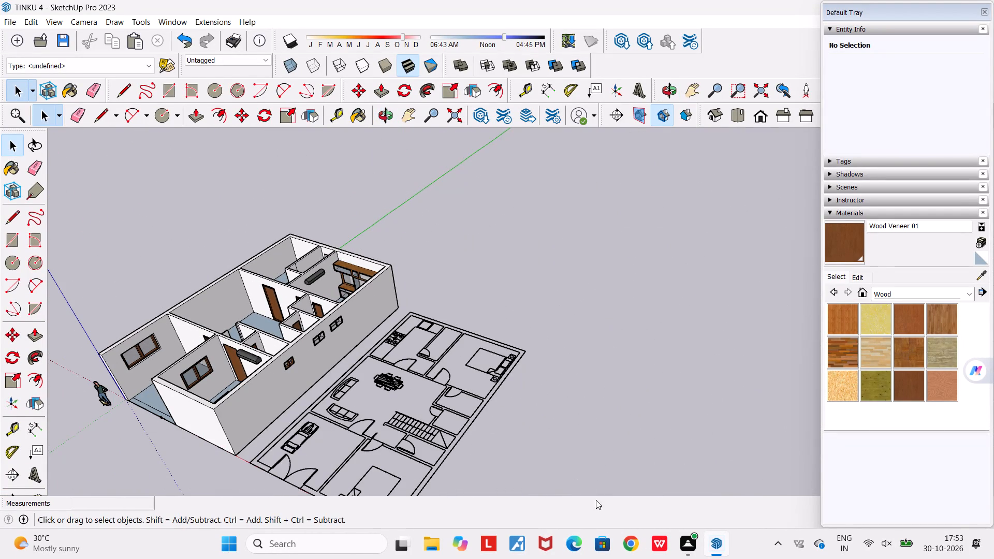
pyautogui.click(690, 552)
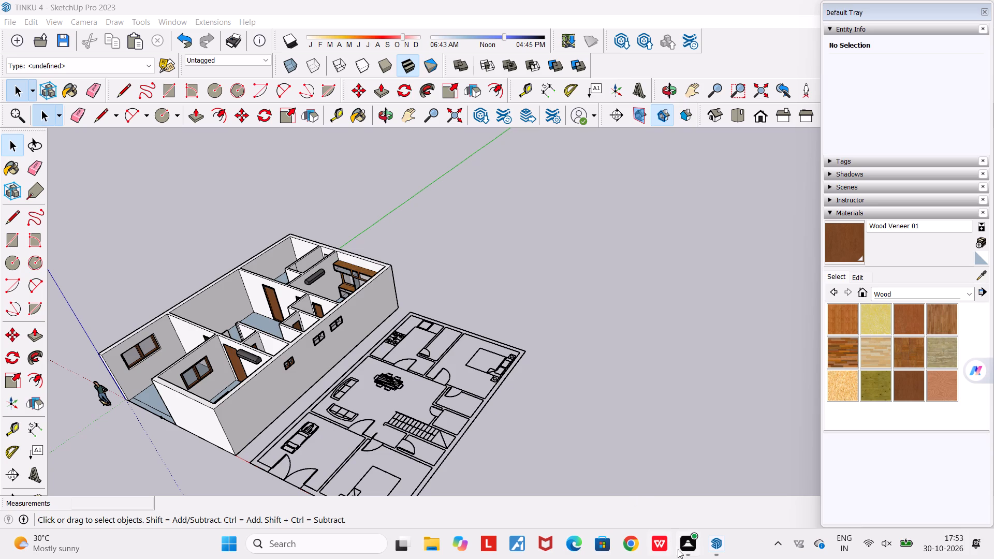
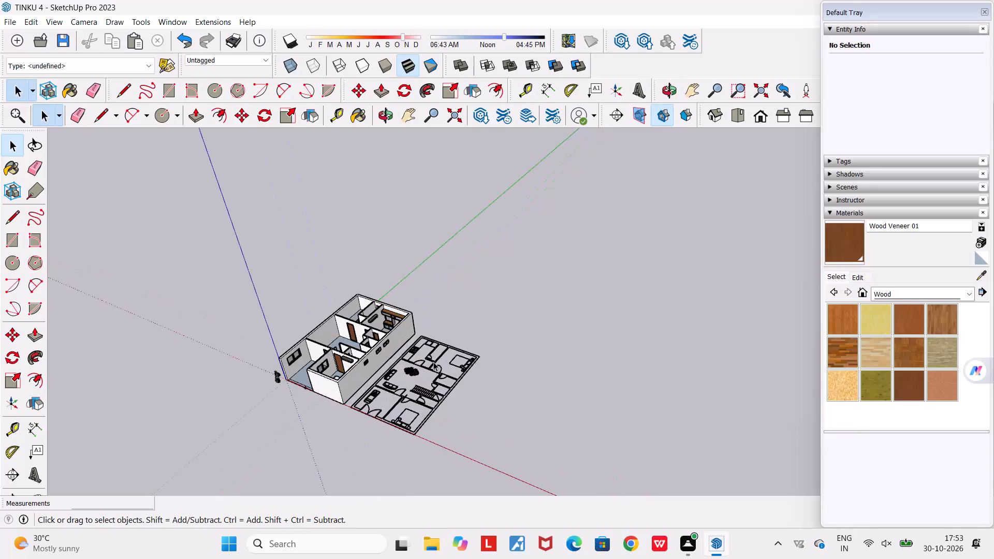
# Examine the house model's rooms and the adjacent floor plan from the front corner and from above.
pyautogui.scroll(5, 433, 362)
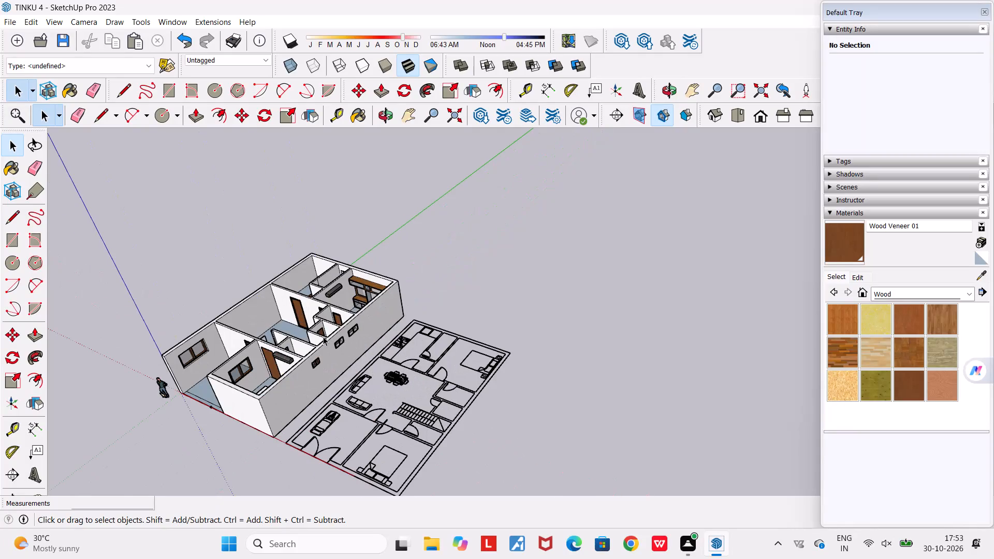
pyautogui.scroll(1, 323, 336)
pyautogui.moveTo(323, 336); pyautogui.dragTo(450, 400, button='middle')
pyautogui.scroll(-4, 450, 400)
pyautogui.scroll(-17, 450, 400)
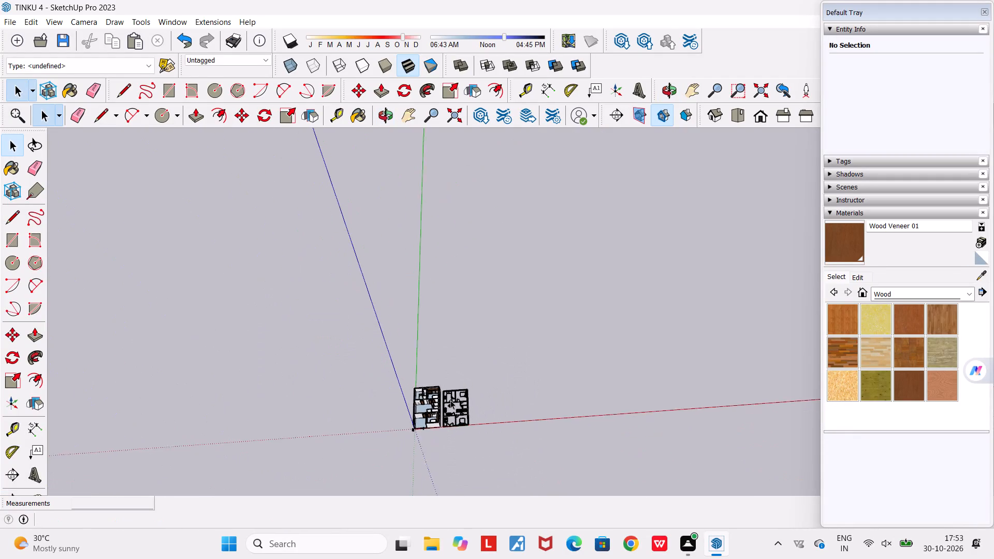
pyautogui.scroll(-2, 450, 400)
pyautogui.scroll(12, 408, 430)
pyautogui.scroll(3, 465, 420)
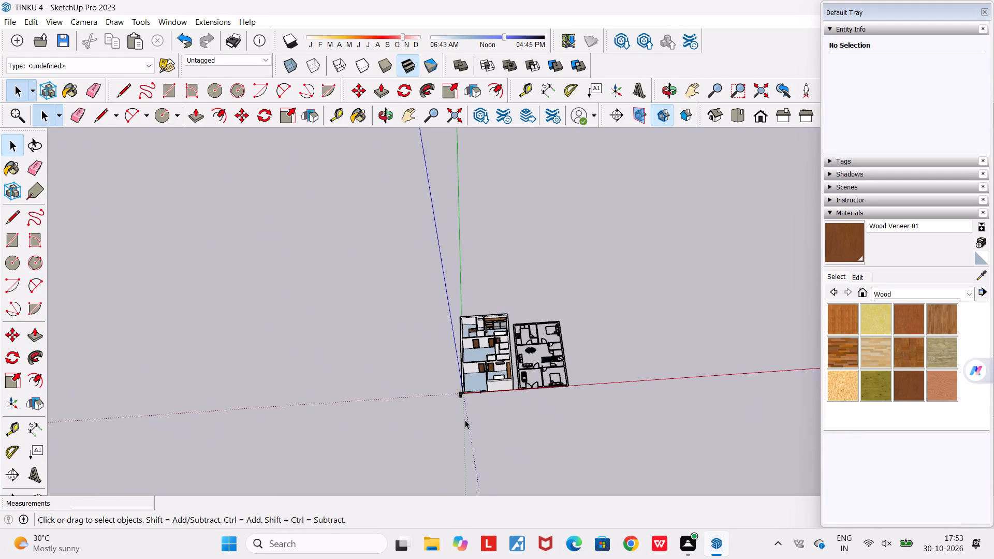
pyautogui.scroll(2, 465, 420)
pyautogui.moveTo(528, 426); pyautogui.dragTo(246, 395, button='middle')
pyautogui.moveTo(359, 396); pyautogui.dragTo(411, 517, button='middle')
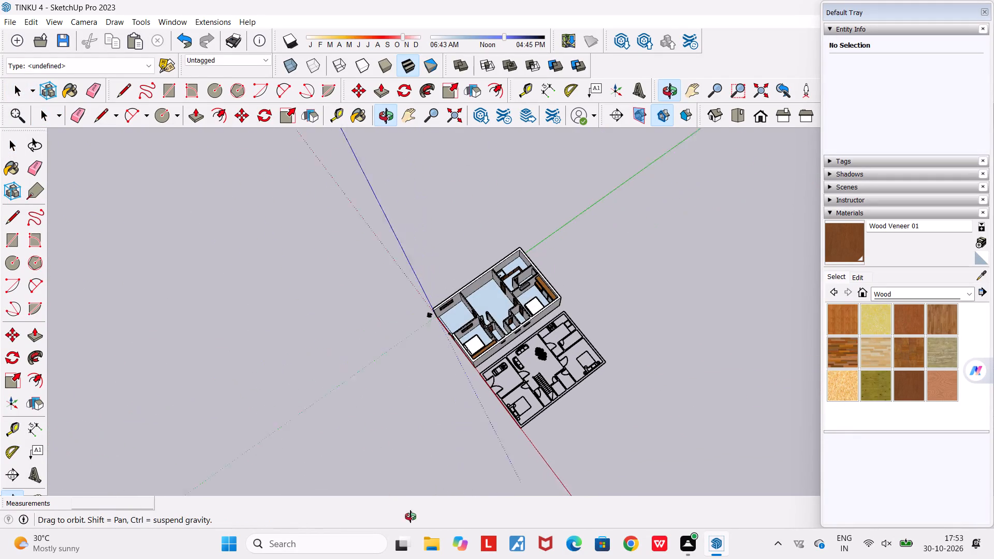
pyautogui.moveTo(411, 517); pyautogui.dragTo(415, 519, button='middle')
pyautogui.scroll(9, 479, 347)
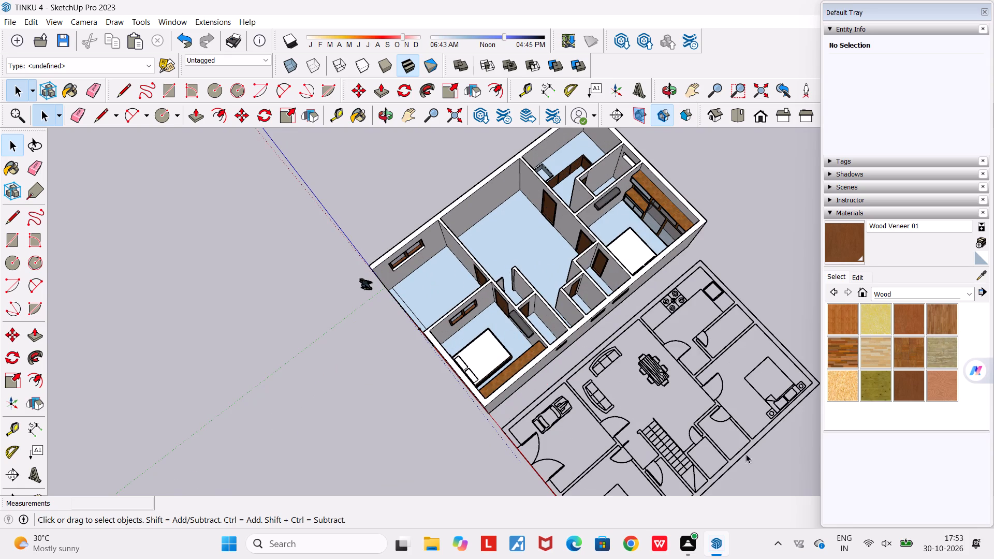
pyautogui.moveTo(654, 447); pyautogui.dragTo(801, 407, button='middle')
pyautogui.scroll(-1, 800, 406)
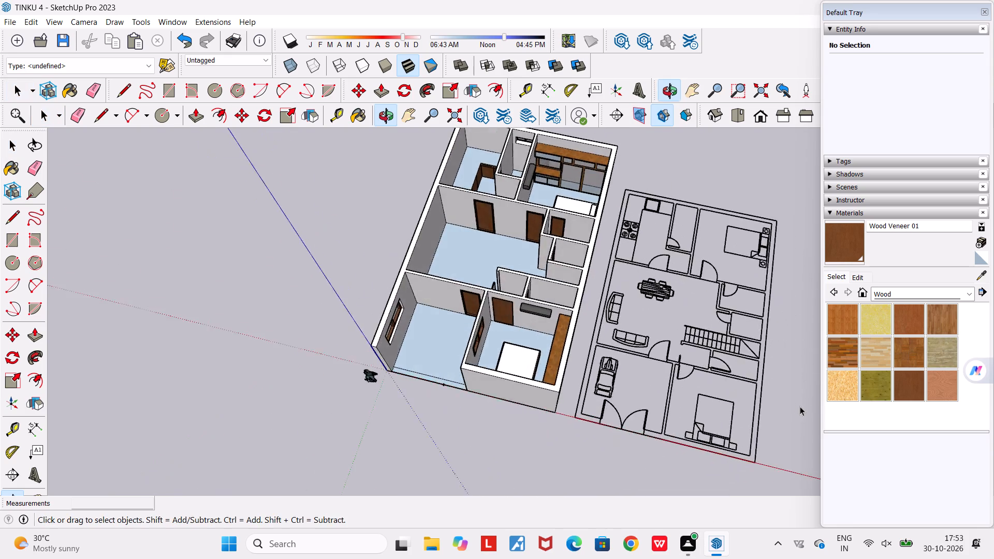
pyautogui.scroll(-7, 800, 406)
# Examine the kitchen, central hall and both bedrooms over the long outer wall opposite the floor plan.
pyautogui.moveTo(645, 431); pyautogui.dragTo(827, 414, button='middle')
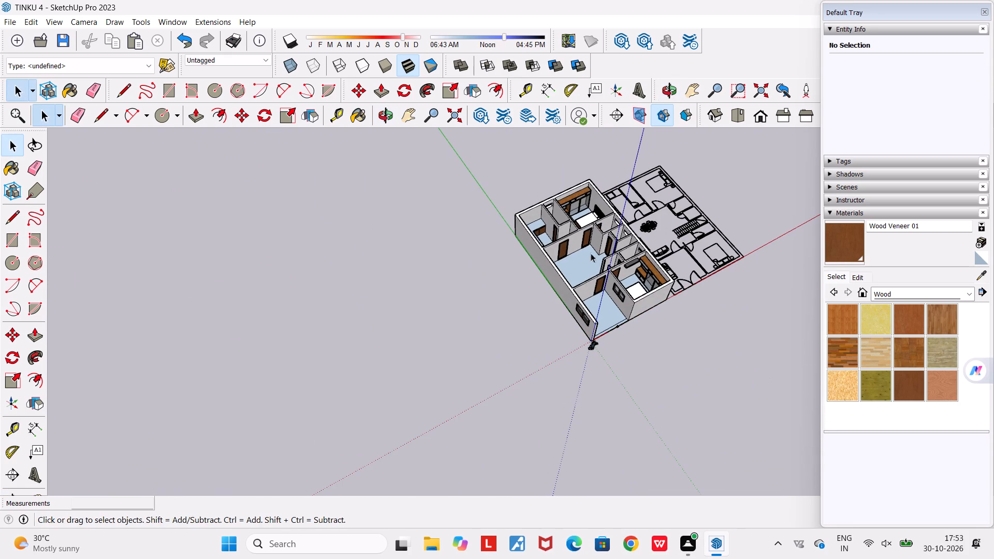
pyautogui.scroll(10, 611, 257)
pyautogui.moveTo(511, 384); pyautogui.dragTo(605, 384, button='middle')
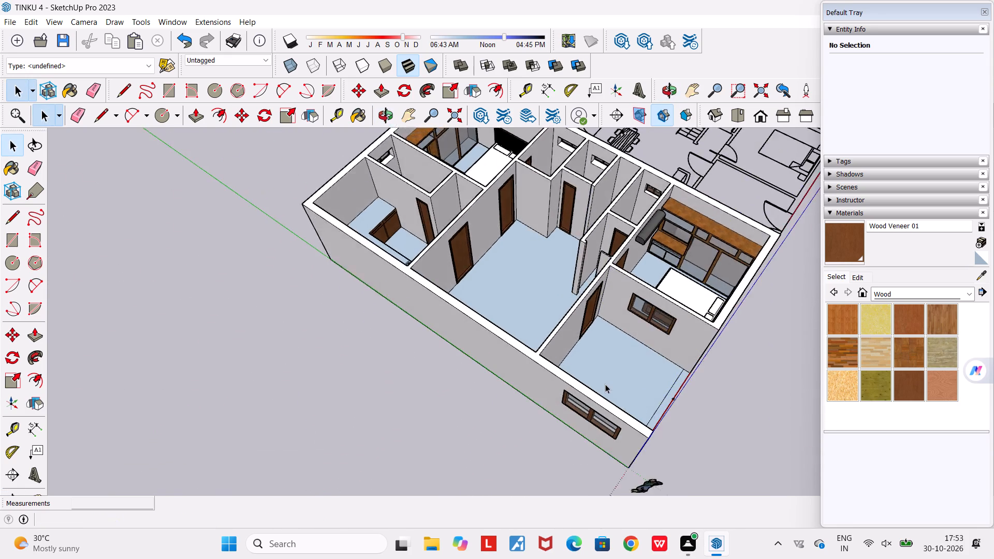
pyautogui.scroll(-4, 605, 384)
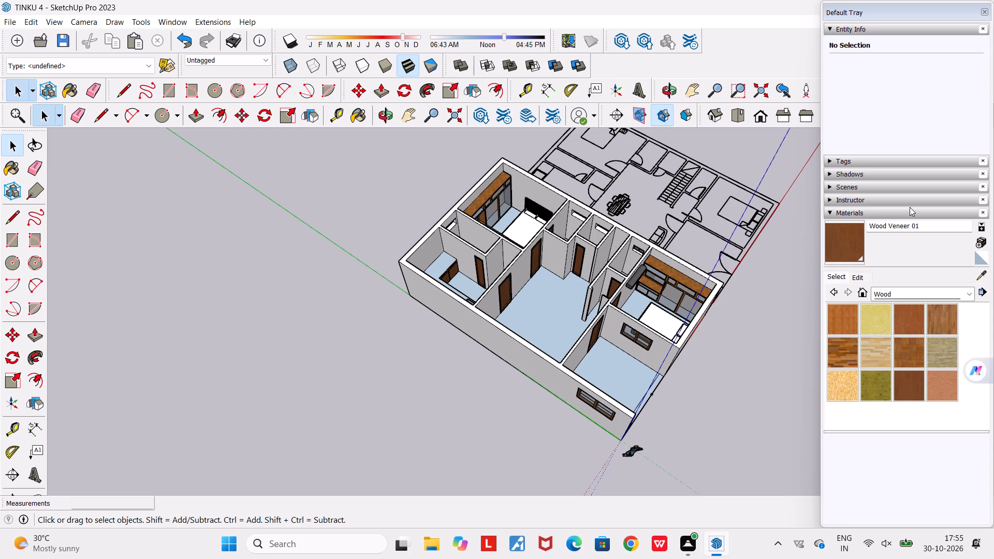
pyautogui.scroll(-6, 910, 207)
pyautogui.scroll(-10, 490, 290)
pyautogui.moveTo(445, 345); pyautogui.dragTo(657, 343, button='middle')
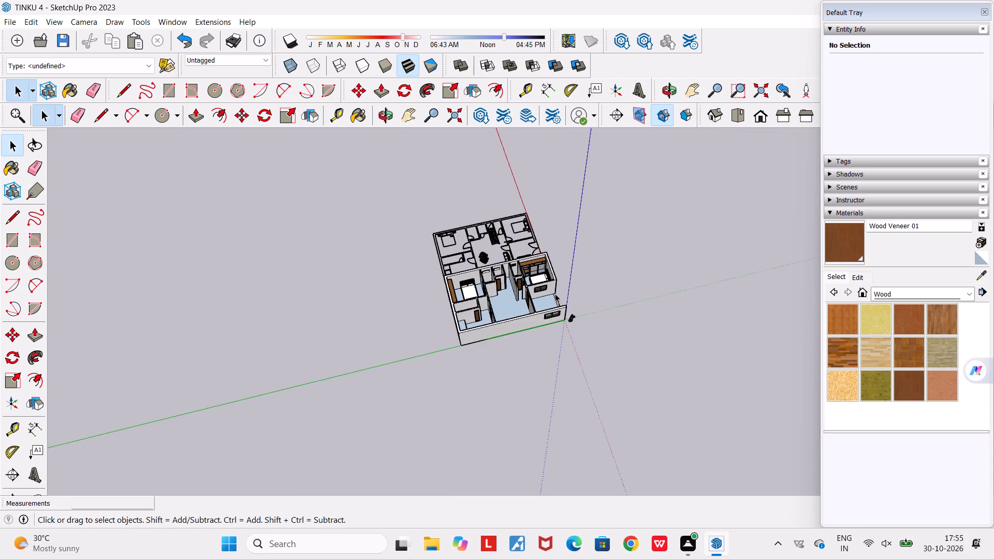
pyautogui.scroll(5, 555, 293)
pyautogui.moveTo(499, 318); pyautogui.dragTo(567, 365, button='middle')
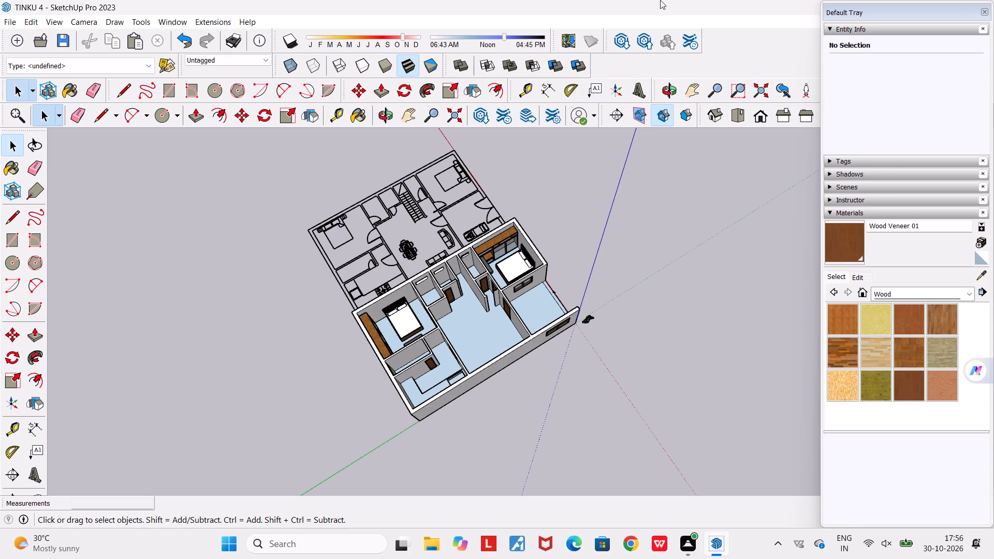
# Examine the whole house model and floor plan from the rear, around to the front entrance side.
pyautogui.click(293, 201)
pyautogui.scroll(-3, 293, 201)
pyautogui.moveTo(293, 201); pyautogui.dragTo(457, 124, button='middle')
pyautogui.scroll(-3, 449, 126)
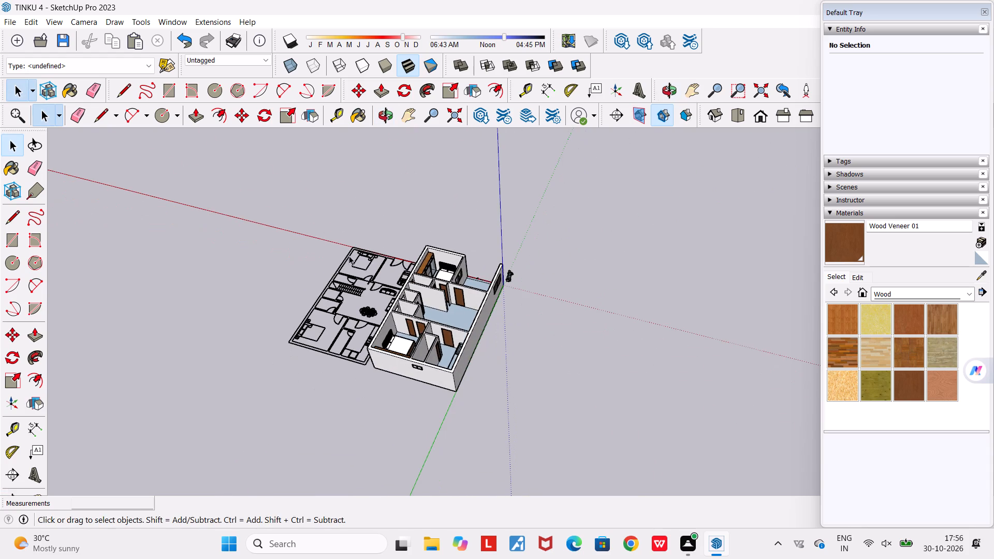
pyautogui.moveTo(337, 260); pyautogui.dragTo(447, 196, button='middle')
pyautogui.scroll(-10, 447, 196)
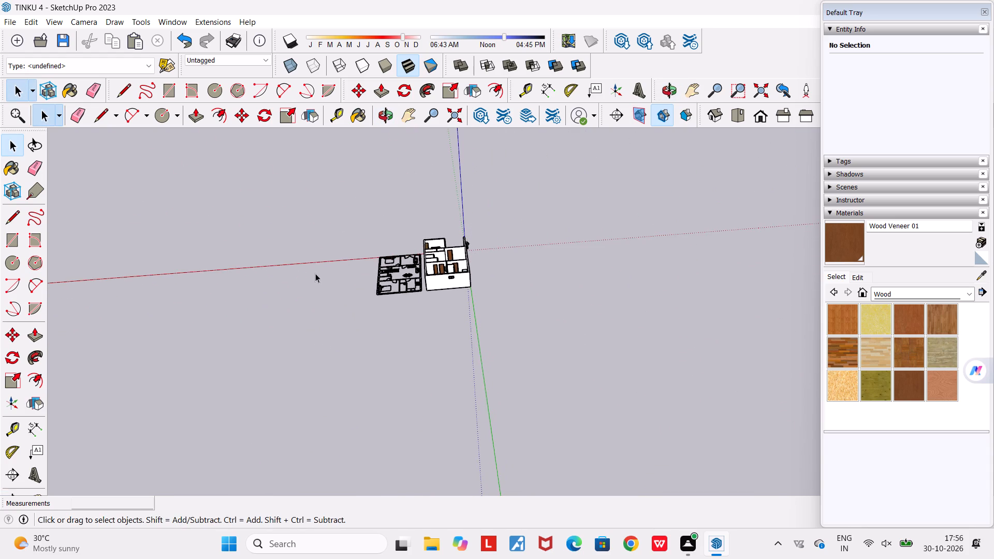
pyautogui.moveTo(315, 273); pyautogui.dragTo(718, 253, button='middle')
pyautogui.scroll(-3, 717, 253)
pyautogui.moveTo(588, 394); pyautogui.dragTo(848, 357, button='middle')
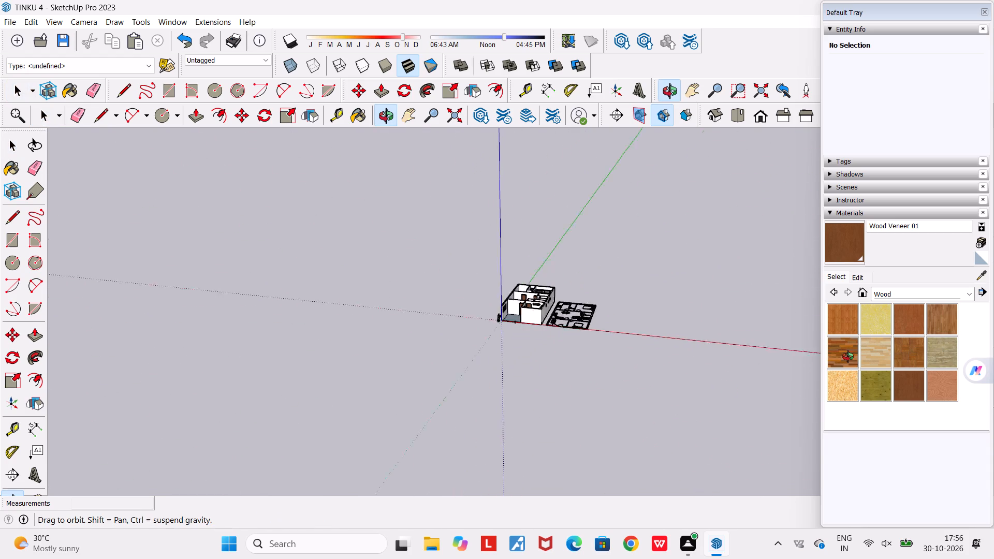
pyautogui.moveTo(848, 357); pyautogui.dragTo(853, 352, button='middle')
pyautogui.scroll(5, 610, 284)
pyautogui.moveTo(582, 292); pyautogui.dragTo(612, 390, button='middle')
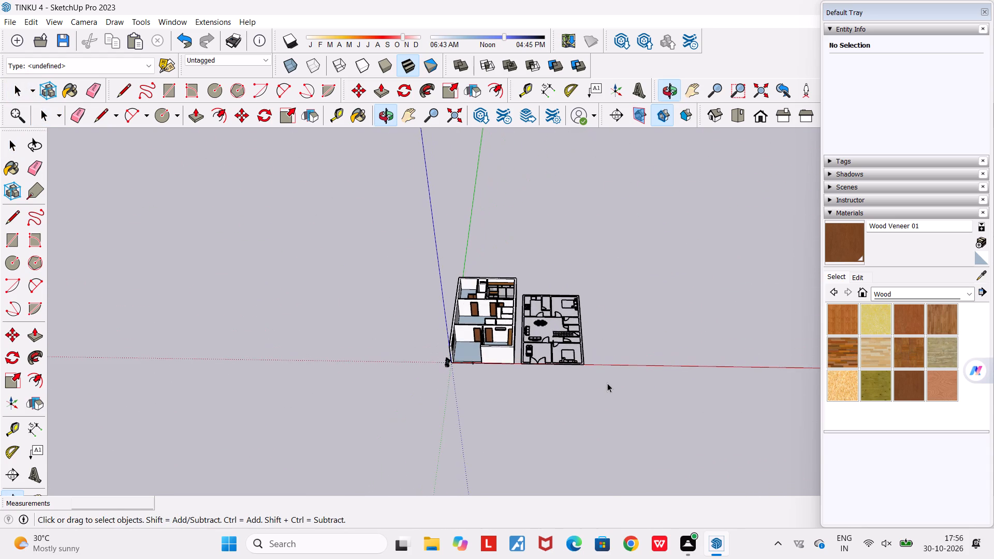
pyautogui.scroll(5, 607, 383)
pyautogui.moveTo(576, 367); pyautogui.dragTo(471, 376, button='middle')
pyautogui.scroll(3, 454, 329)
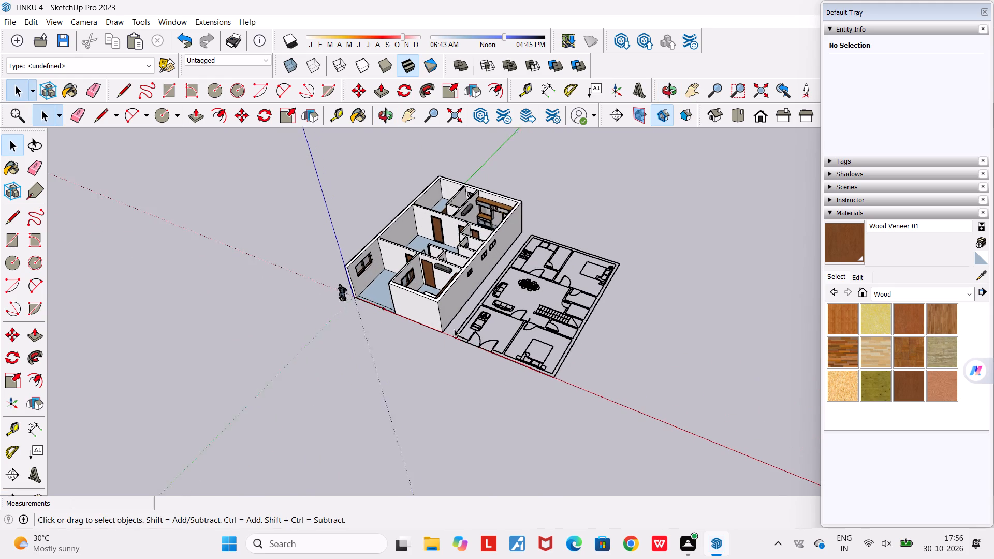
pyautogui.moveTo(454, 329); pyautogui.dragTo(476, 273, button='middle')
pyautogui.scroll(-5, 476, 273)
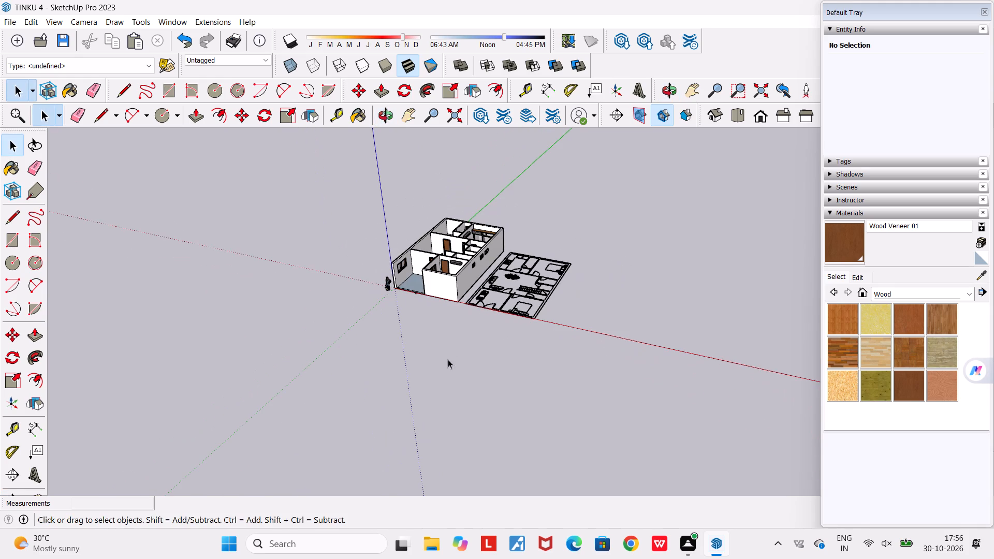
pyautogui.moveTo(448, 361); pyautogui.dragTo(536, 354, button='middle')
pyautogui.scroll(2, 536, 354)
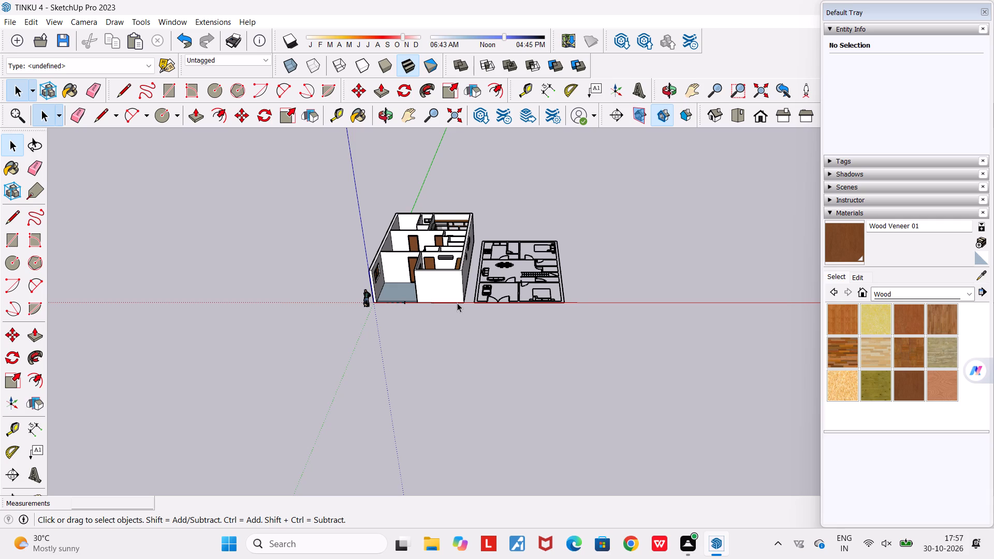
# Compare the furnished bedrooms, kitchen and hall with the adjacent floor plan from a raised front view.
pyautogui.scroll(-2, 457, 303)
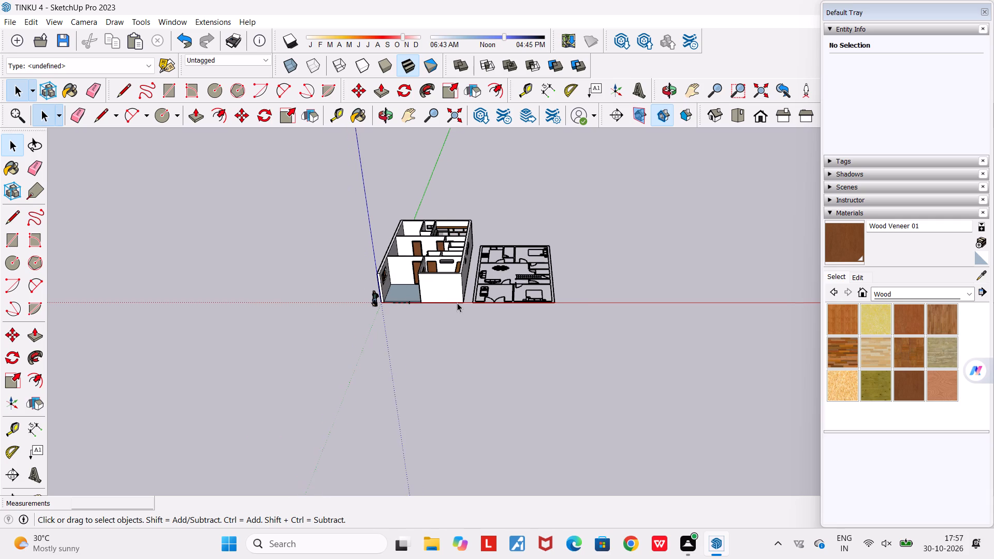
pyautogui.scroll(-2, 457, 303)
pyautogui.scroll(4, 457, 303)
pyautogui.moveTo(457, 303); pyautogui.dragTo(341, 445, button='middle')
pyautogui.scroll(4, 422, 173)
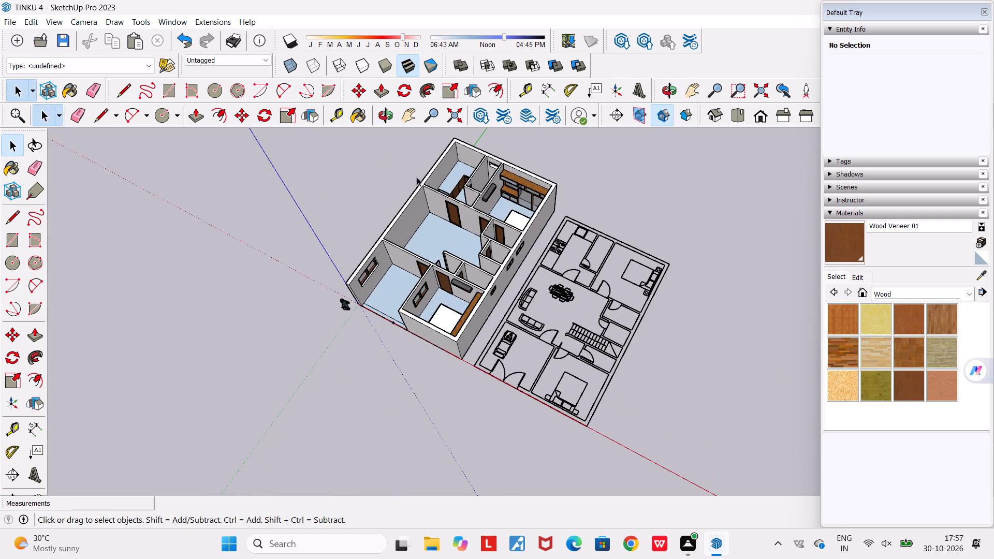
pyautogui.click(400, 110)
pyautogui.moveTo(466, 199); pyautogui.dragTo(543, 245)
pyautogui.scroll(1, 562, 244)
pyautogui.moveTo(562, 244); pyautogui.dragTo(591, 239, button='middle')
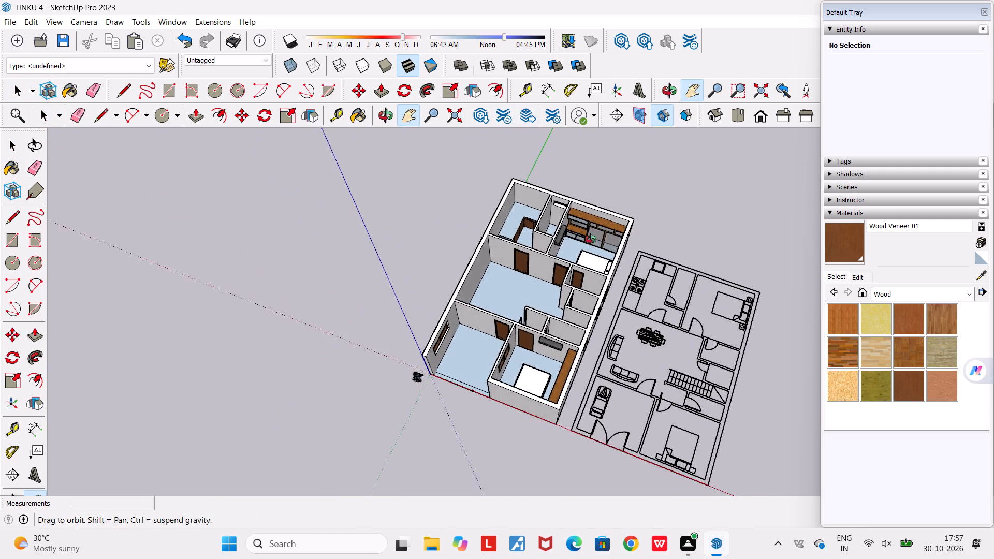
pyautogui.moveTo(591, 239); pyautogui.dragTo(606, 238, button='middle')
pyautogui.scroll(3, 586, 246)
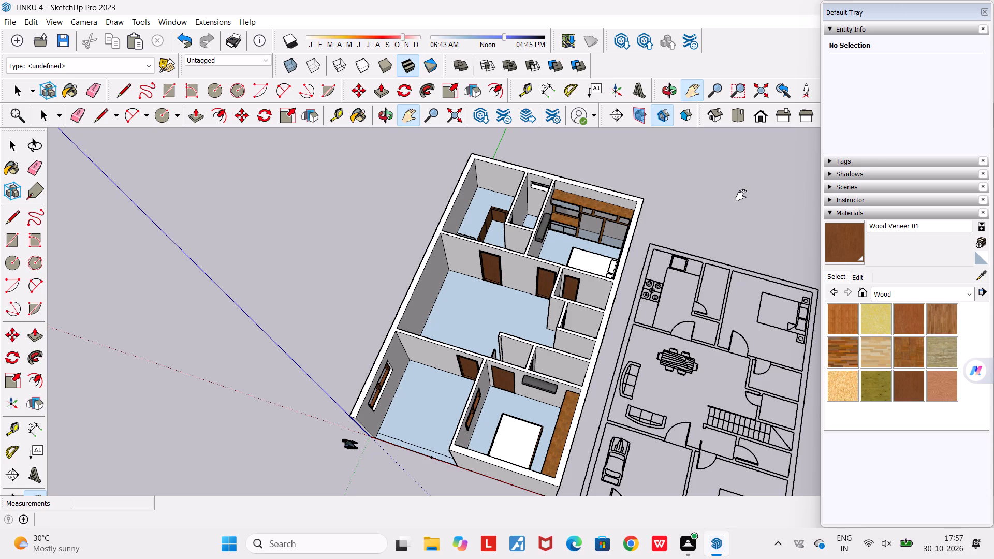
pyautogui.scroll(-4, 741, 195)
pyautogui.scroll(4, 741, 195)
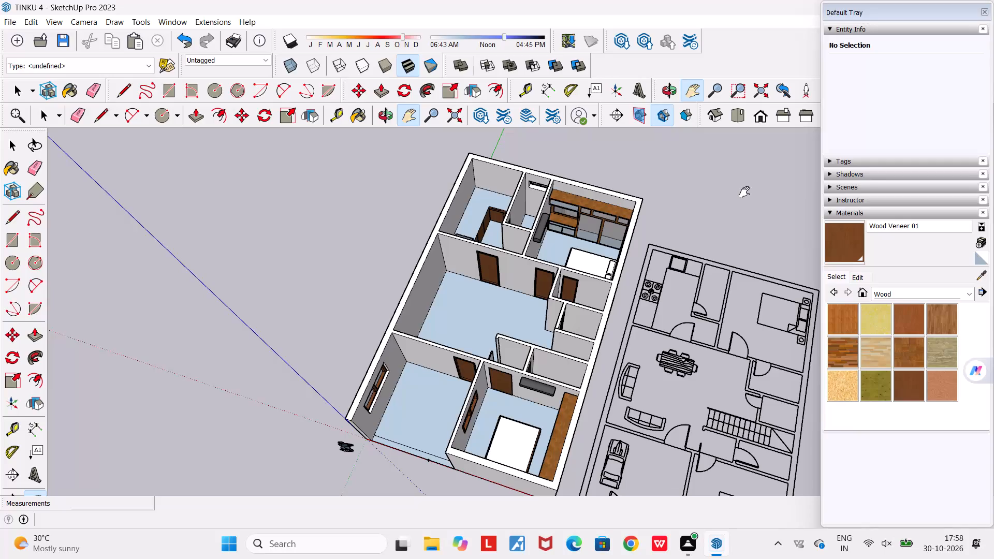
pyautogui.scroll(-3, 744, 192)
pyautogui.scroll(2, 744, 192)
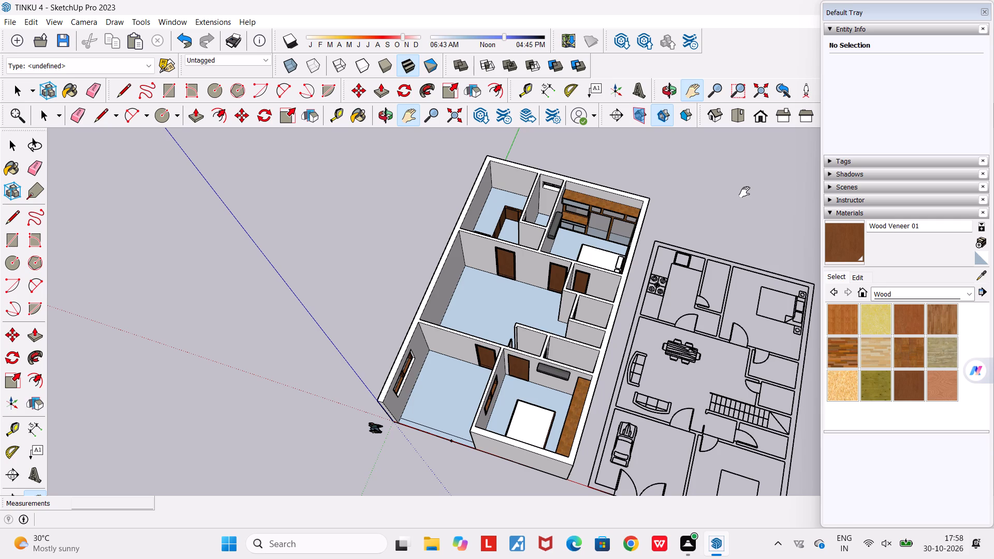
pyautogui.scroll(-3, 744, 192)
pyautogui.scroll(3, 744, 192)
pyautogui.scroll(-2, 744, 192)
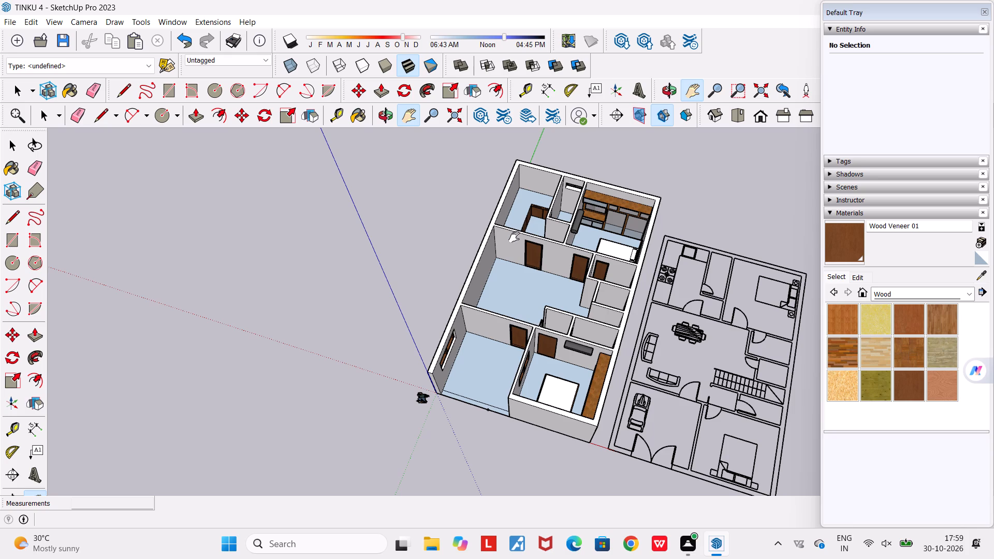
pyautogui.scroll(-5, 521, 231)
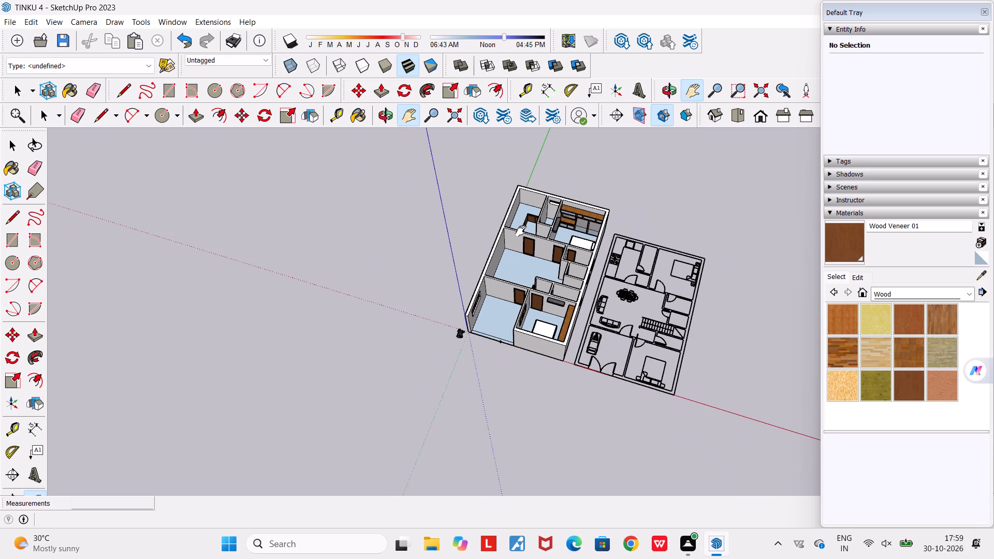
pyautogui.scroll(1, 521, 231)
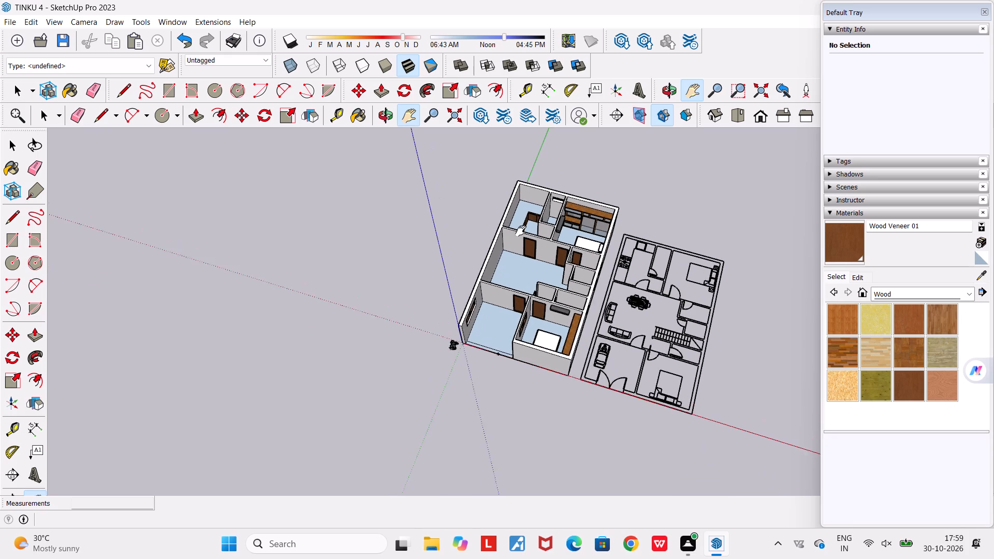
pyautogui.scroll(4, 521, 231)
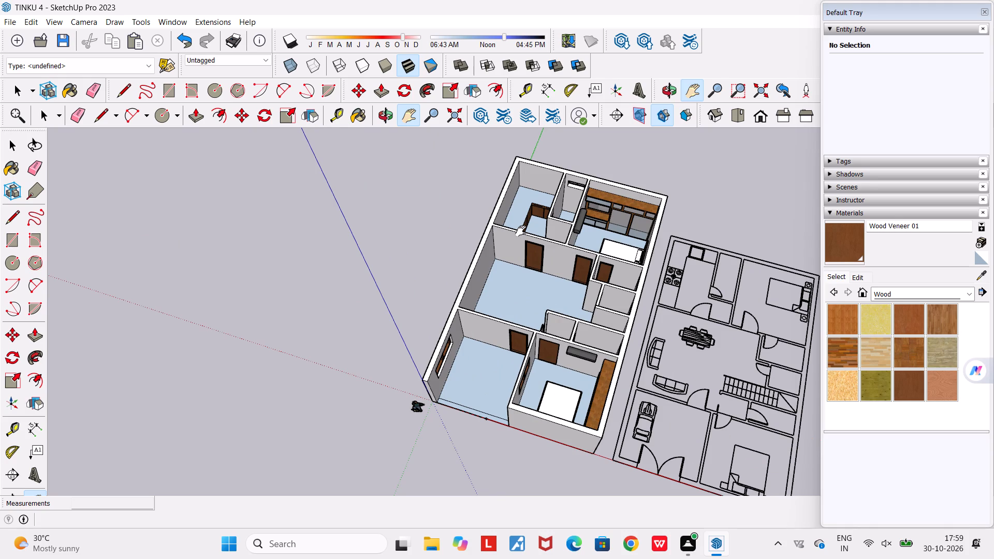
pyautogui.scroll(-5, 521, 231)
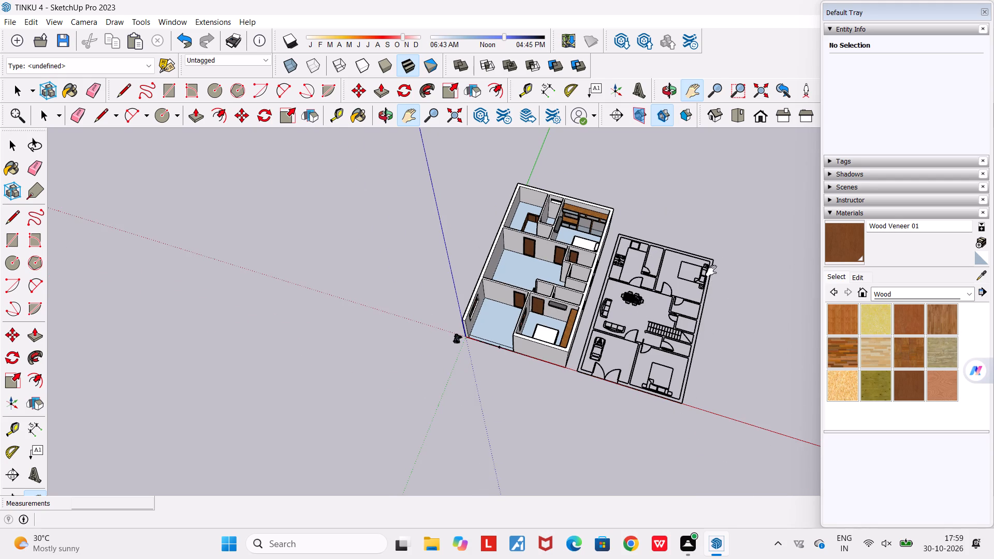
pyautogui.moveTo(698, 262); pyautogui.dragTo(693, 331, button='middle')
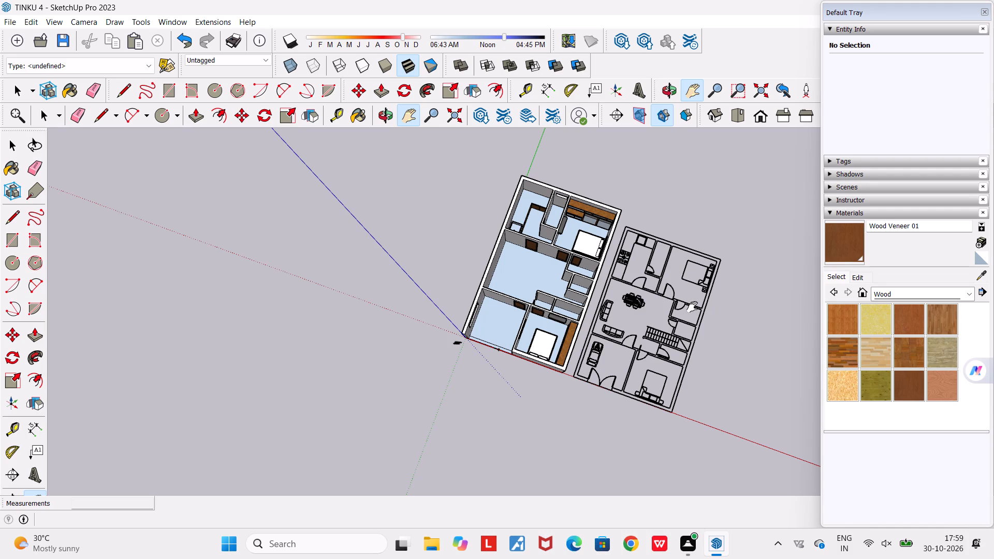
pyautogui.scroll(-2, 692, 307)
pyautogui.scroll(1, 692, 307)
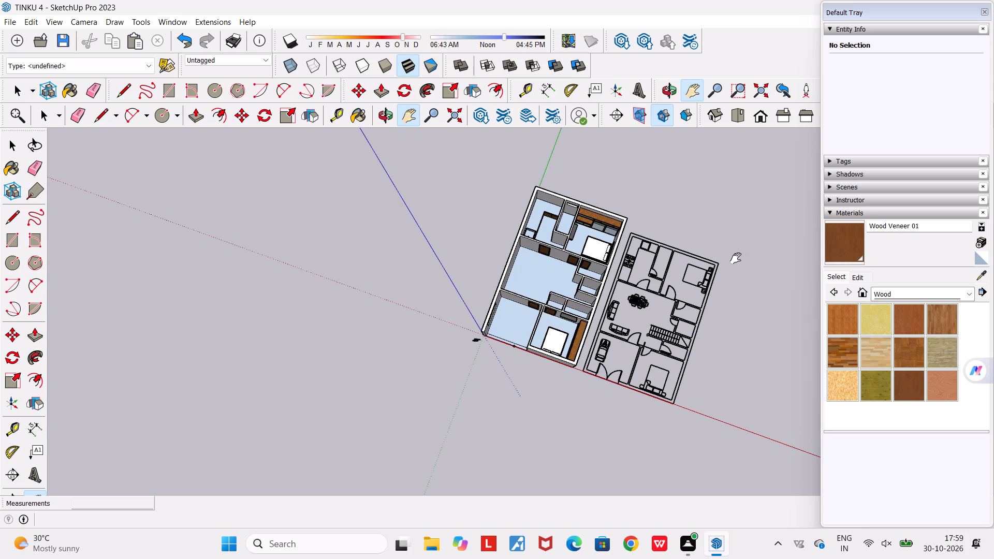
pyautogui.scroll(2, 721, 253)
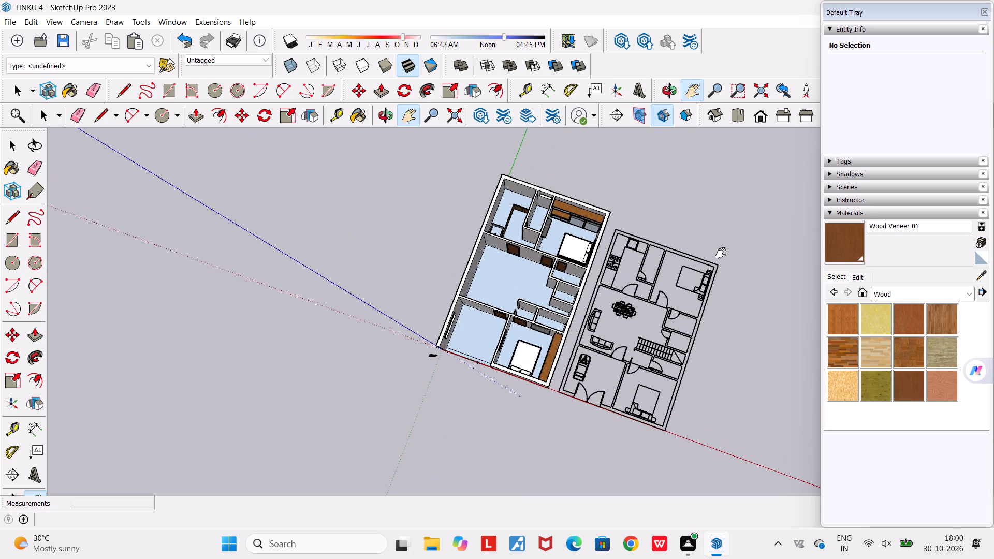
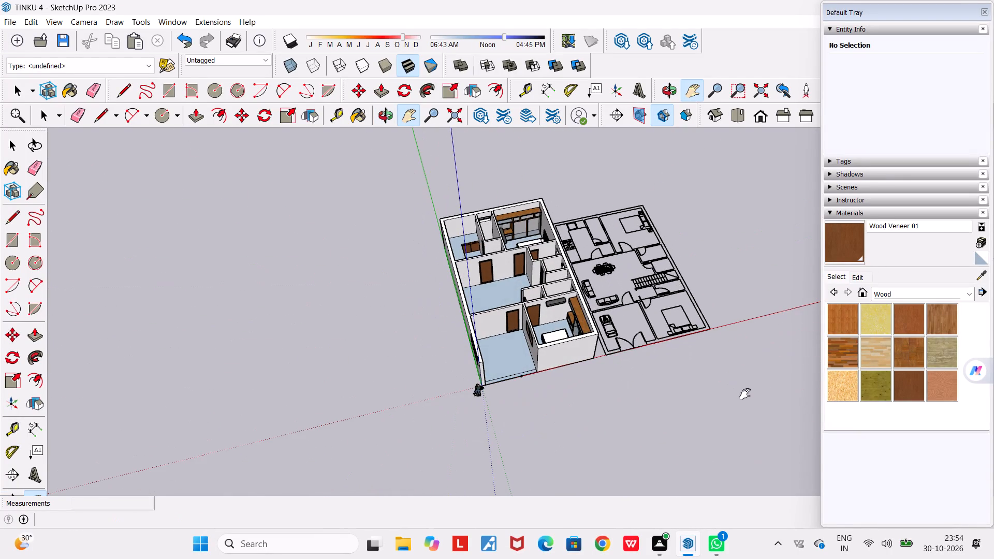
# Delete the imported TINKU 1.dwg floor plan component lying beside the house model.
pyautogui.moveTo(581, 370); pyautogui.dragTo(720, 371, button='middle')
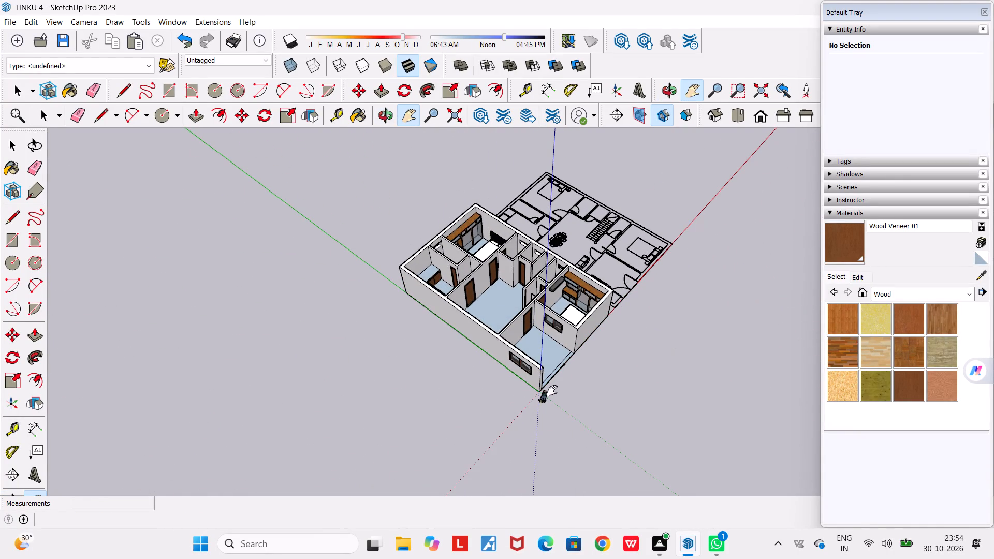
pyautogui.moveTo(333, 342); pyautogui.dragTo(600, 352, button='middle')
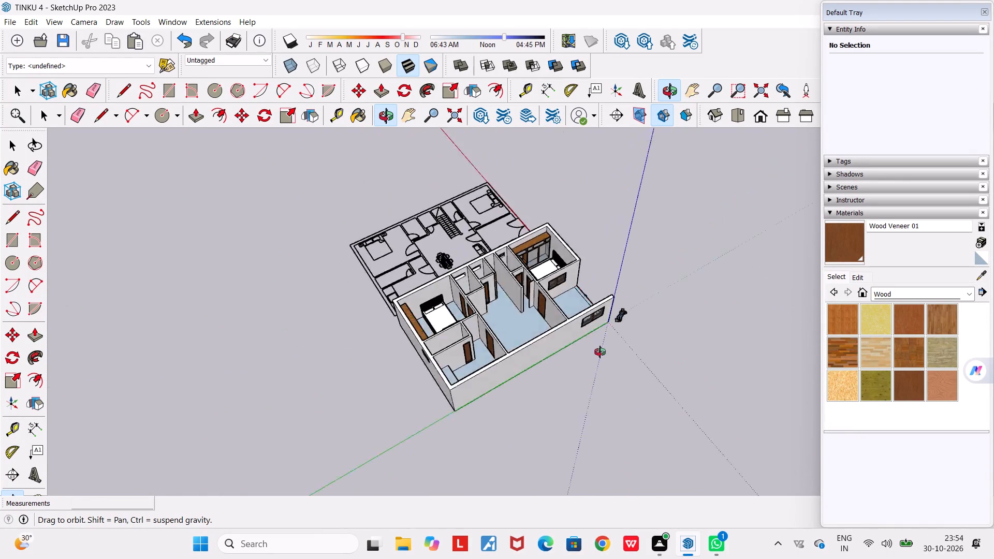
pyautogui.moveTo(600, 352); pyautogui.dragTo(48, 106, button='middle')
pyautogui.moveTo(806, 460); pyautogui.dragTo(754, 554, button='middle')
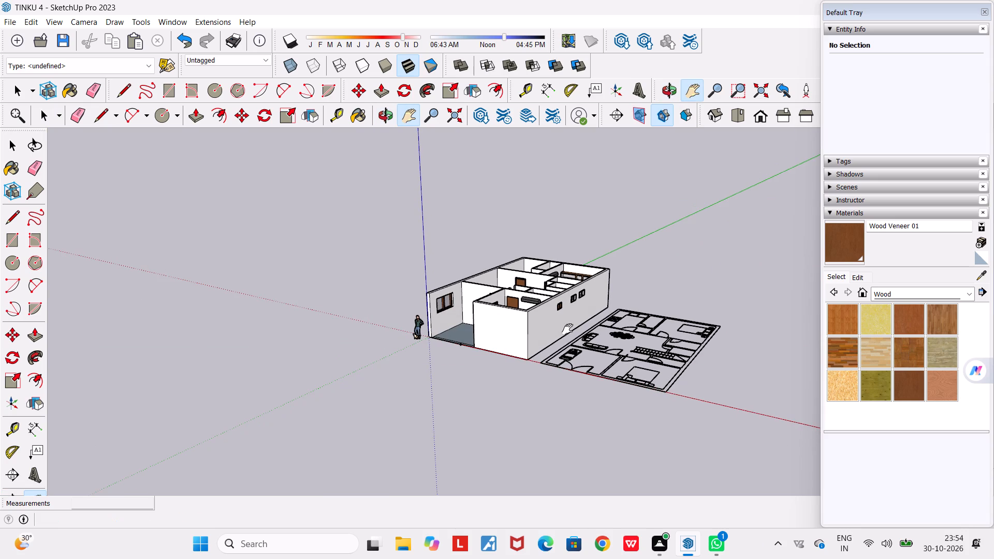
pyautogui.click(656, 362)
pyautogui.press('space')
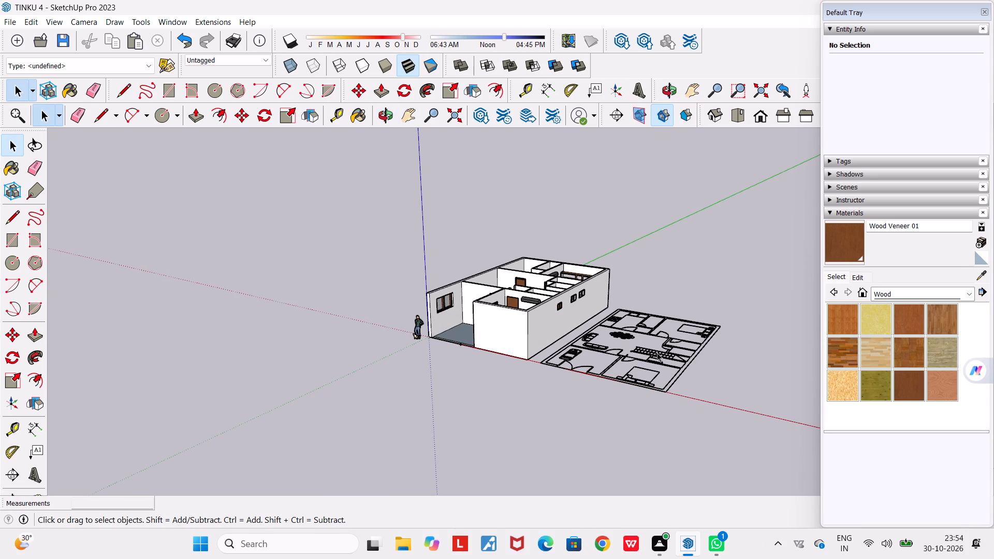
pyautogui.click(658, 351)
pyautogui.press('Delete')
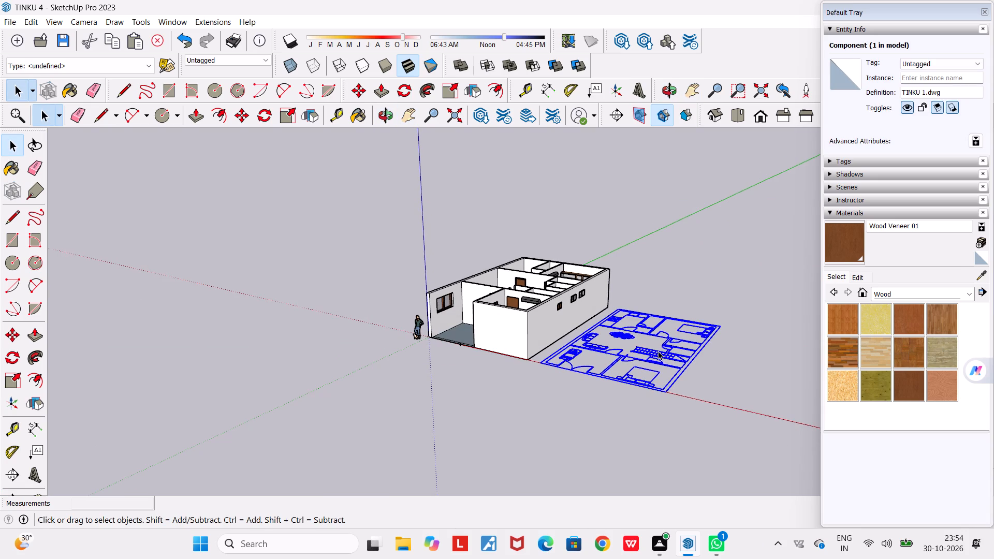
pyautogui.press('space')
# Examine the standalone house model from the front, along its windowed long side, and around to the rear.
pyautogui.moveTo(654, 331); pyautogui.dragTo(680, 403, button='middle')
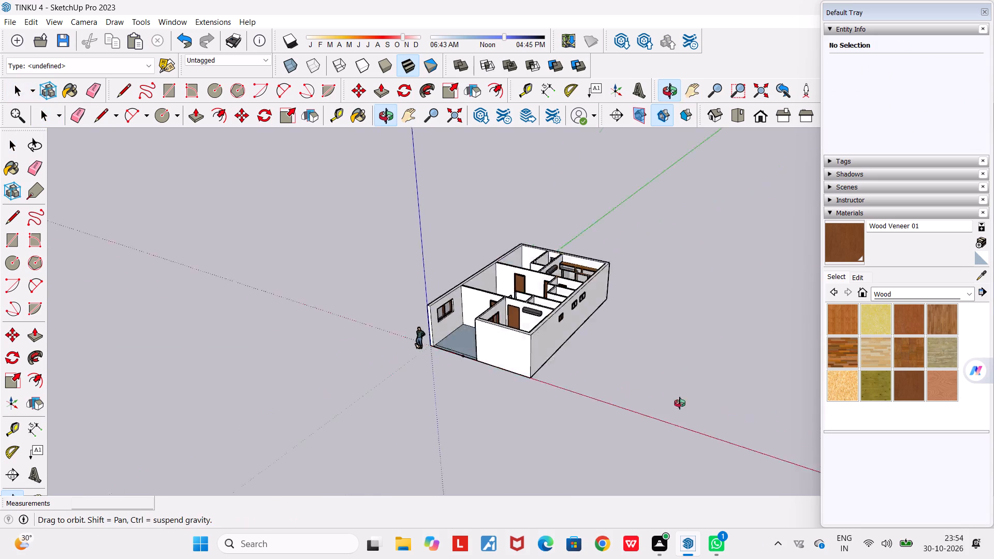
pyautogui.moveTo(680, 403); pyautogui.dragTo(792, 428, button='middle')
pyautogui.moveTo(573, 387); pyautogui.dragTo(590, 386, button='middle')
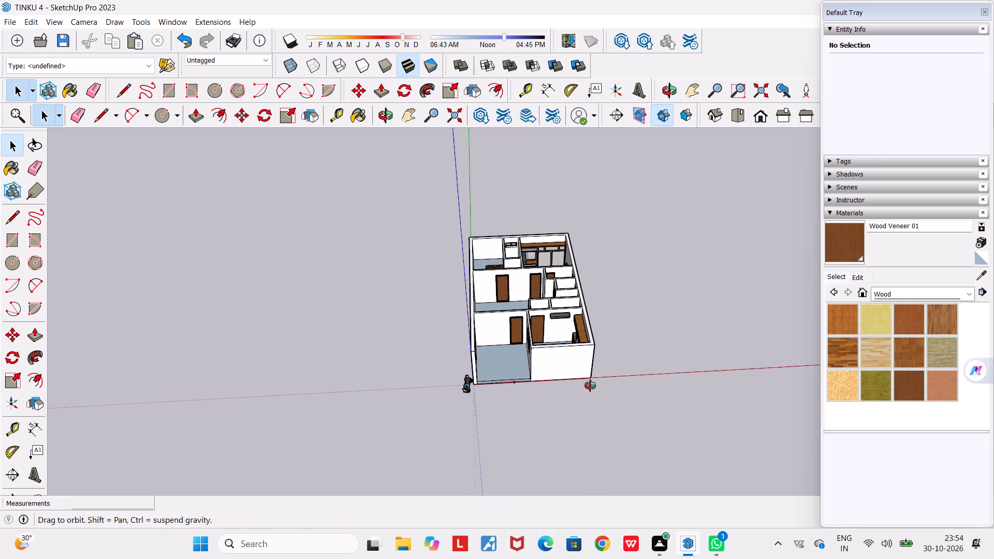
pyautogui.moveTo(590, 386); pyautogui.dragTo(26, 372, button='middle')
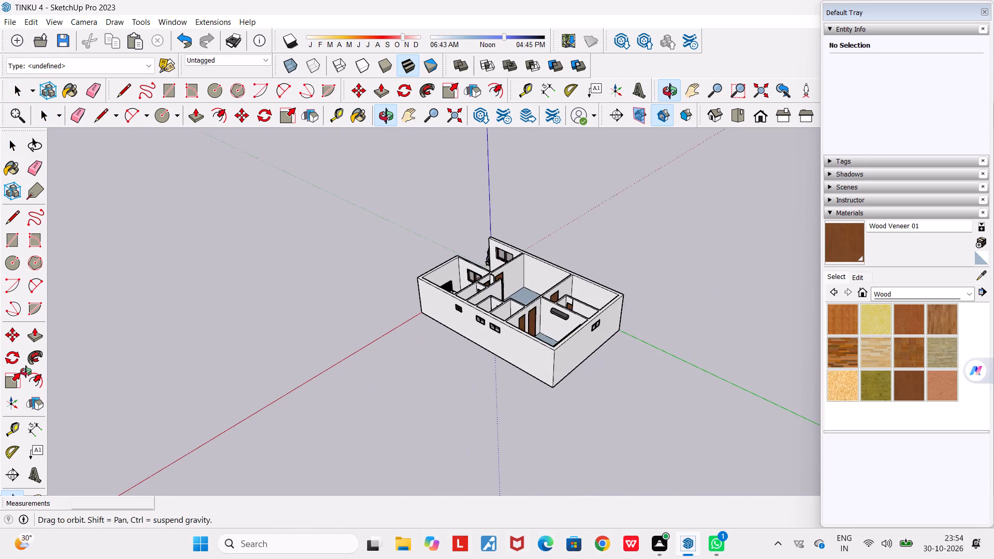
pyautogui.moveTo(26, 372); pyautogui.dragTo(27, 371, button='middle')
pyautogui.moveTo(603, 330); pyautogui.dragTo(317, 333, button='middle')
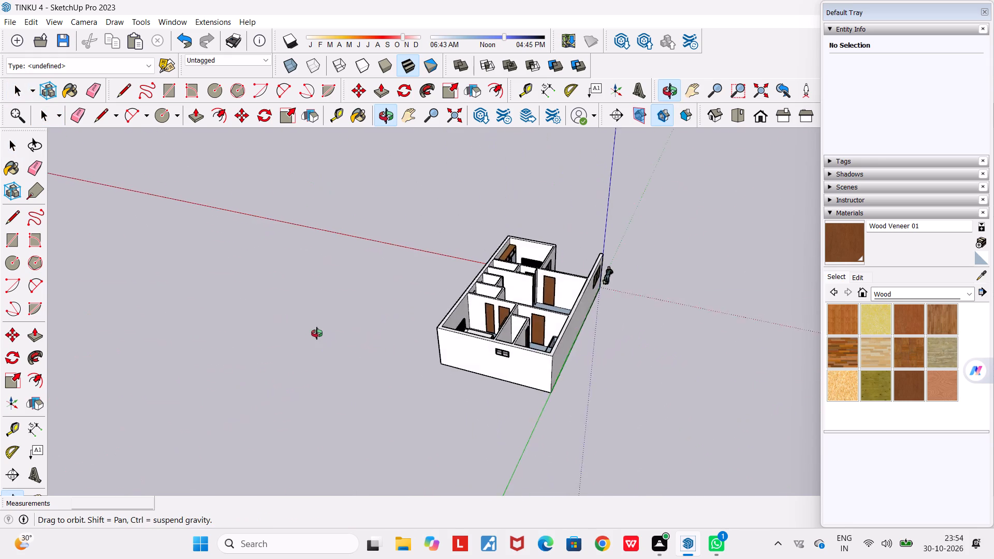
pyautogui.moveTo(317, 333); pyautogui.dragTo(252, 298, button='middle')
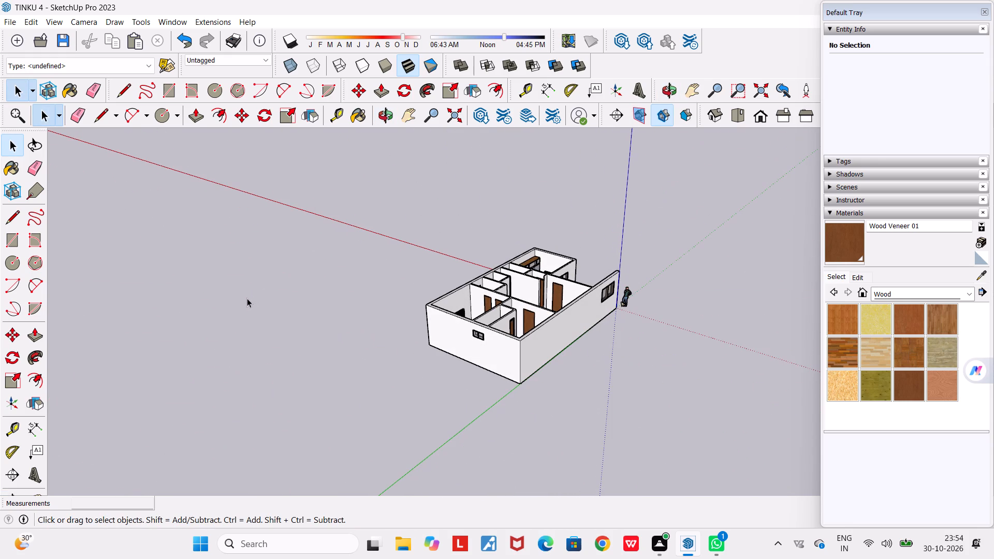
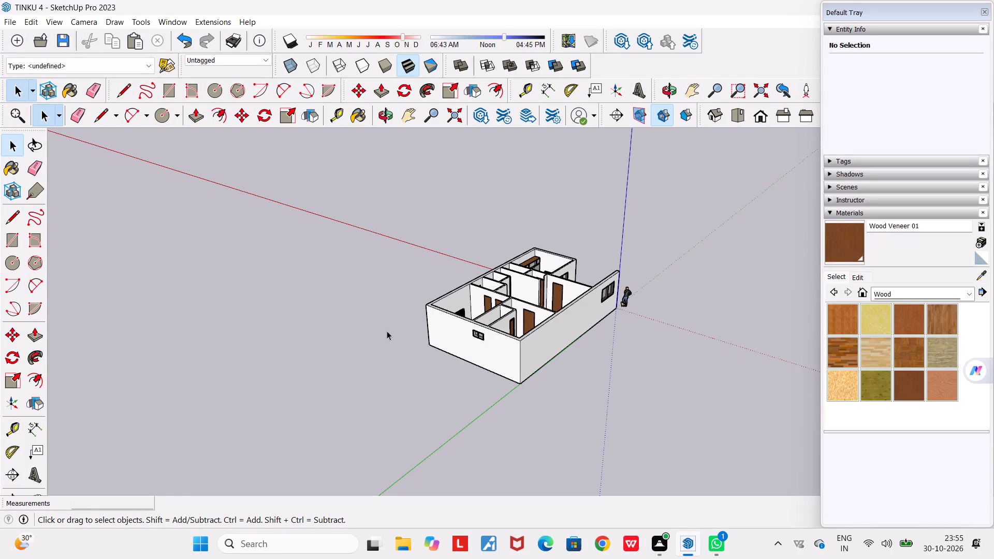
# Examine the furnished house model from its long side, open front and opposite side, including the room layout from above.
pyautogui.moveTo(532, 394); pyautogui.dragTo(252, 410, button='middle')
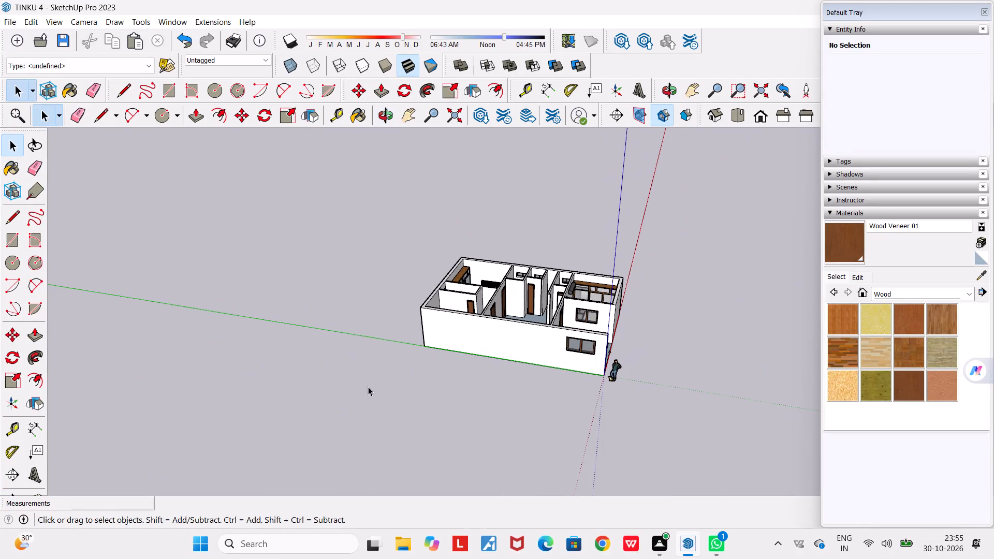
pyautogui.moveTo(486, 392); pyautogui.dragTo(255, 399, button='middle')
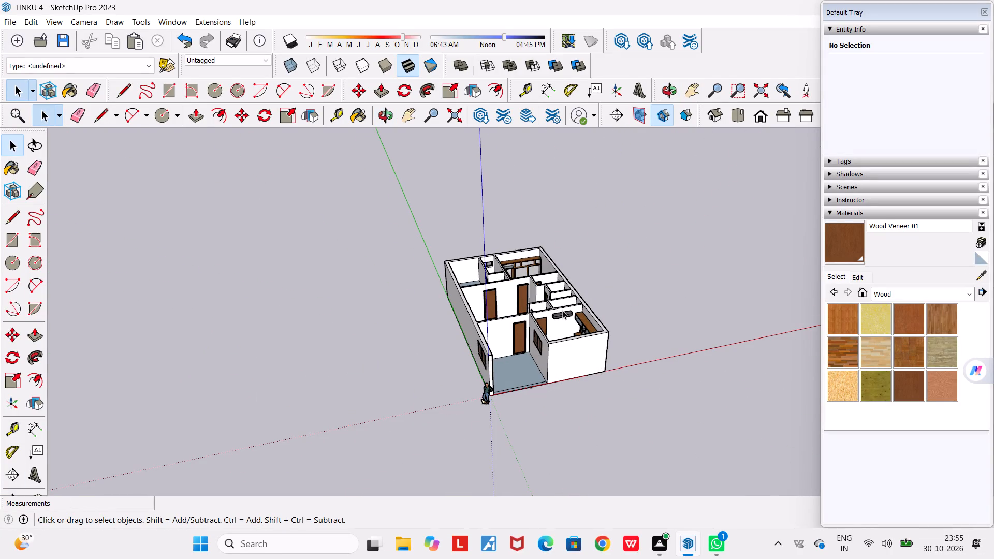
pyautogui.moveTo(559, 269); pyautogui.dragTo(429, 286, button='middle')
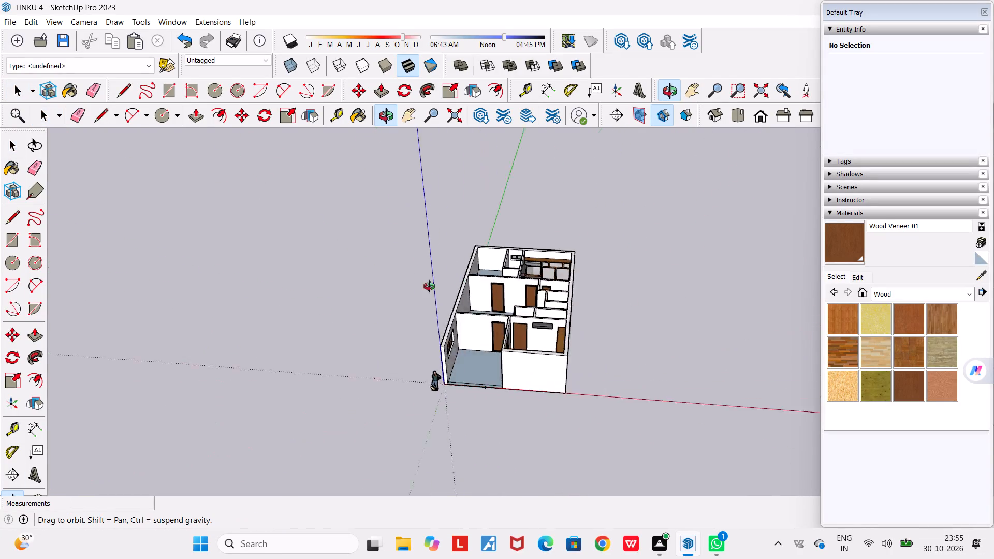
pyautogui.moveTo(429, 286); pyautogui.dragTo(300, 299, button='middle')
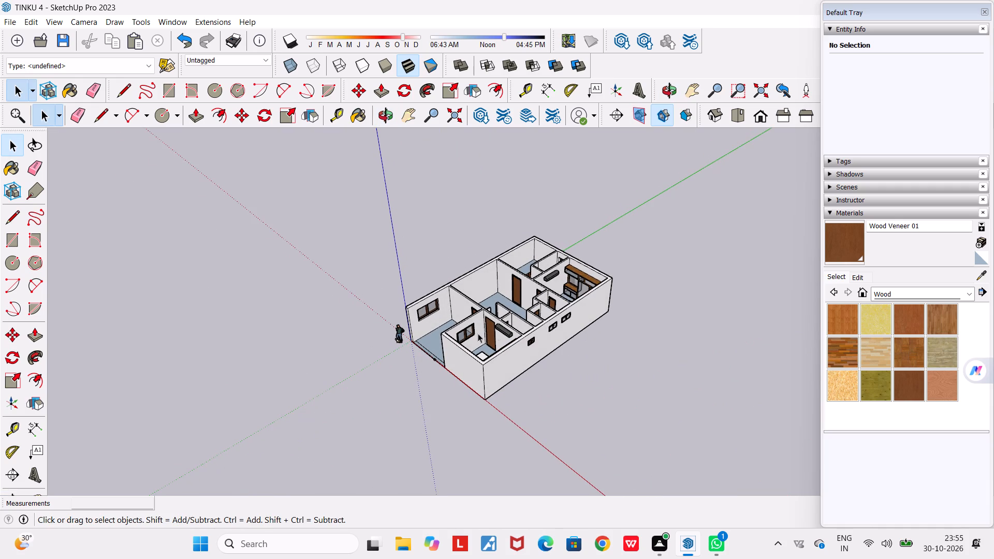
pyautogui.press('space')
pyautogui.moveTo(522, 222); pyautogui.dragTo(597, 277, button='middle')
pyautogui.tripleClick(660, 349)
pyautogui.moveTo(579, 343); pyautogui.dragTo(710, 347, button='middle')
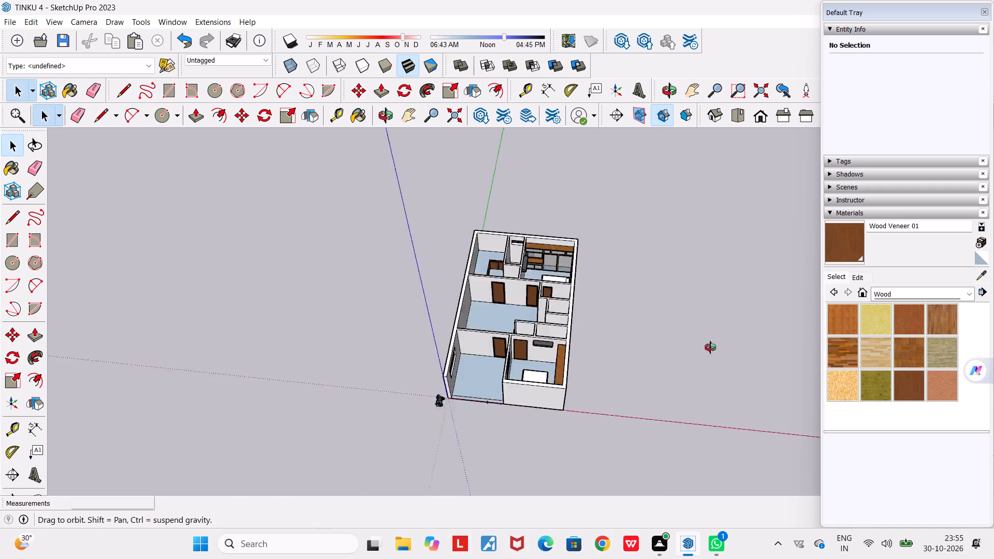
pyautogui.moveTo(710, 347); pyautogui.dragTo(494, 370, button='middle')
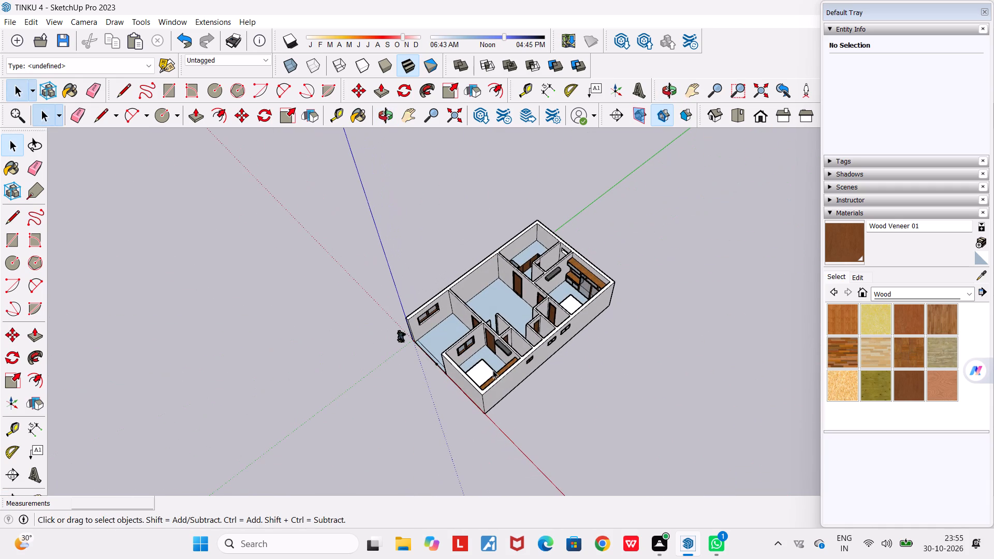
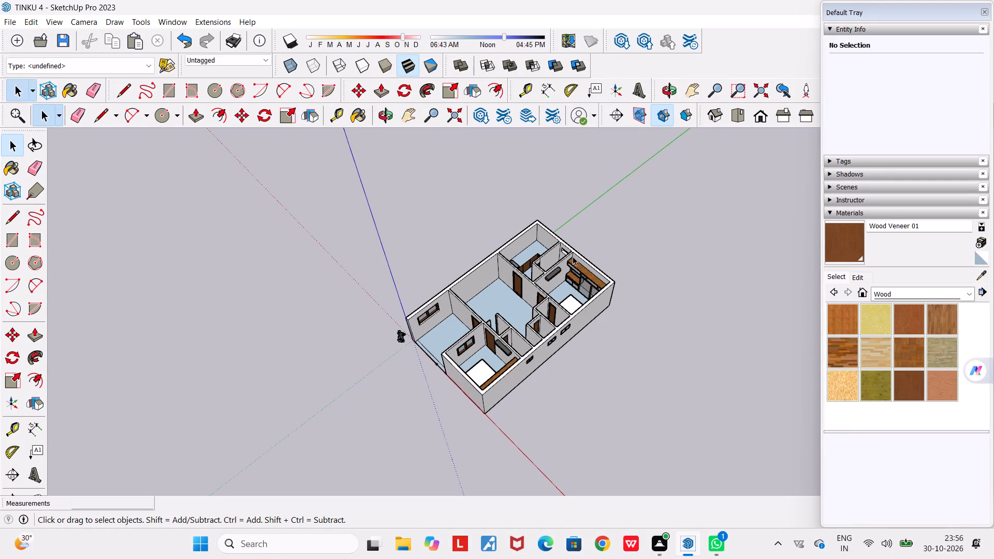
# Examine the furnished house model from its open front and both long sides, checking the room layout from above.
pyautogui.moveTo(491, 405); pyautogui.dragTo(714, 279, button='middle')
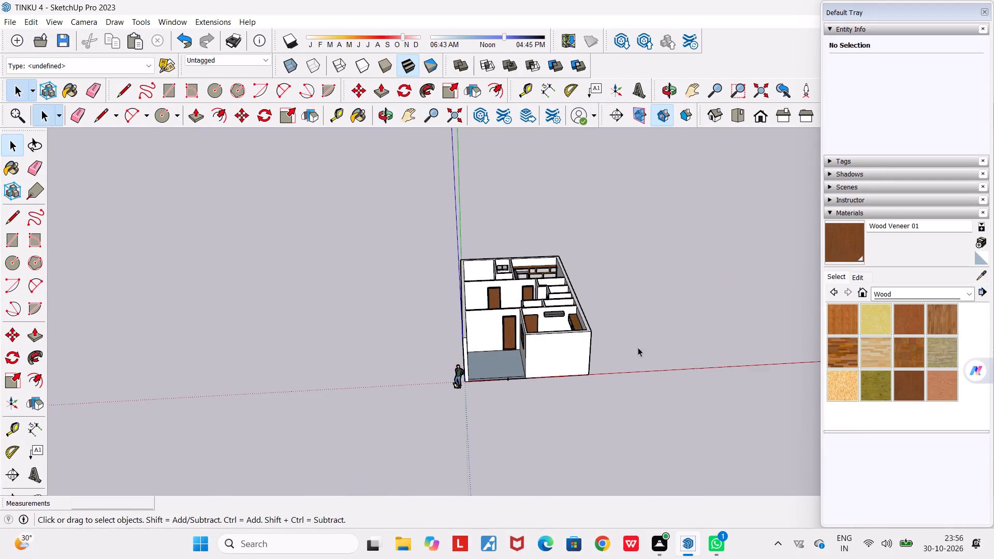
pyautogui.moveTo(620, 357); pyautogui.dragTo(743, 456, button='middle')
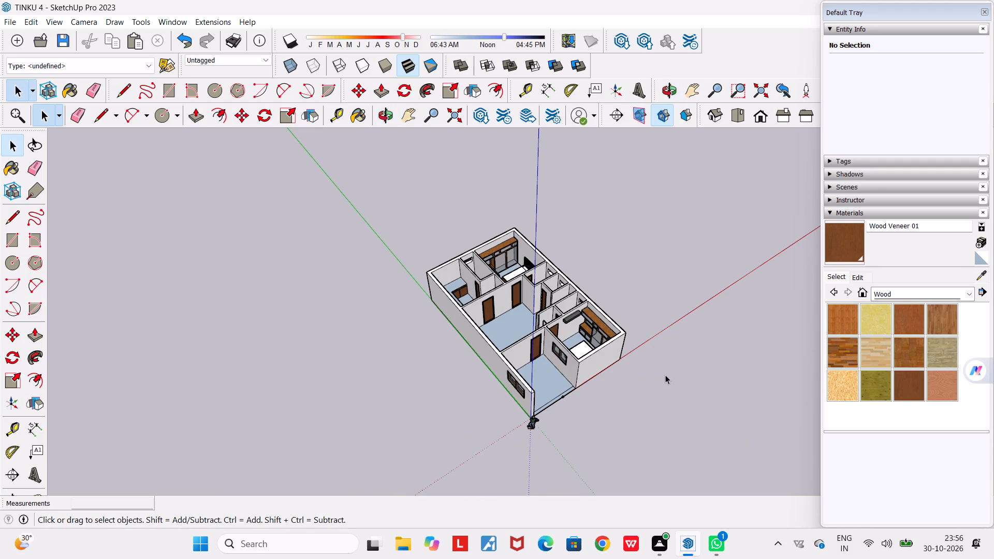
pyautogui.moveTo(659, 370); pyautogui.dragTo(765, 348, button='middle')
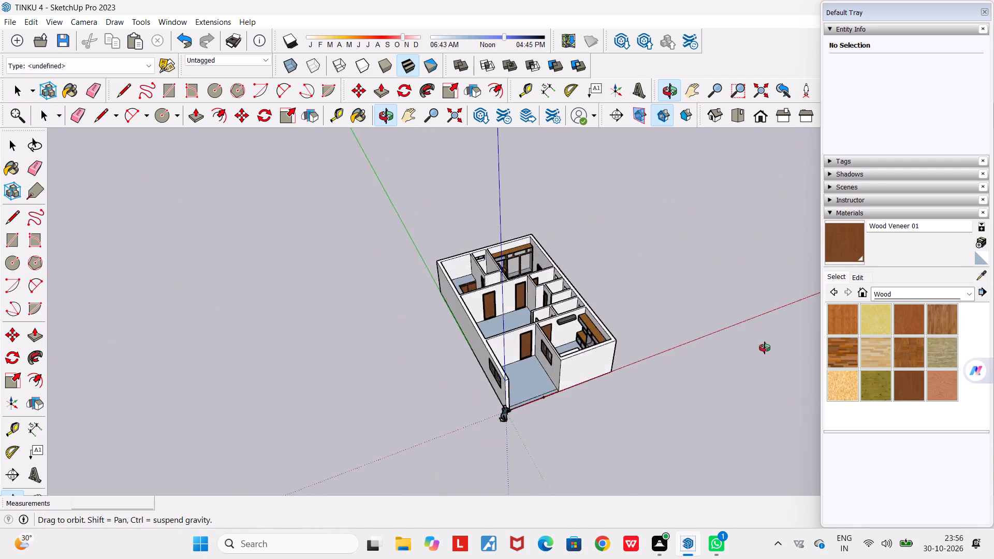
pyautogui.moveTo(765, 348); pyautogui.dragTo(794, 415, button='middle')
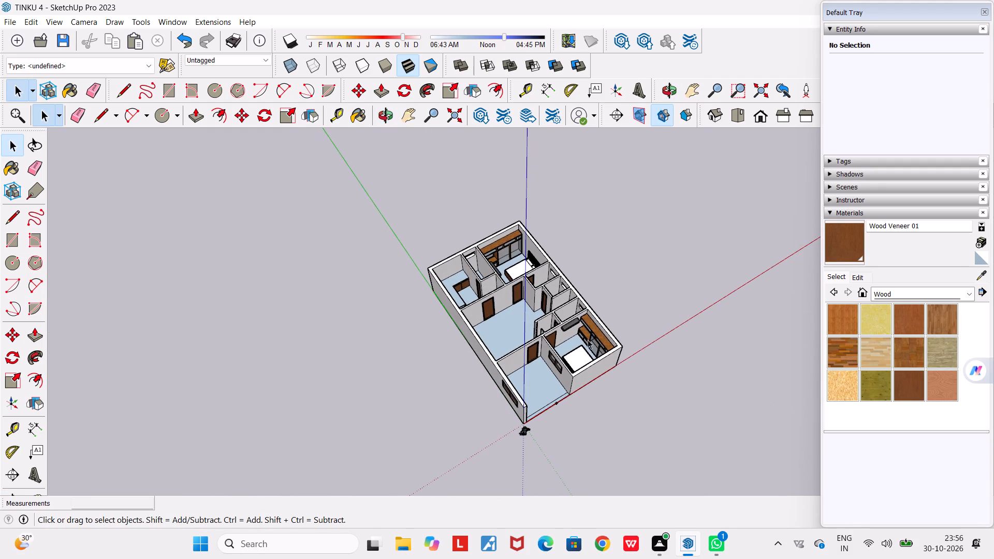
pyautogui.moveTo(534, 307); pyautogui.dragTo(289, 264, button='middle')
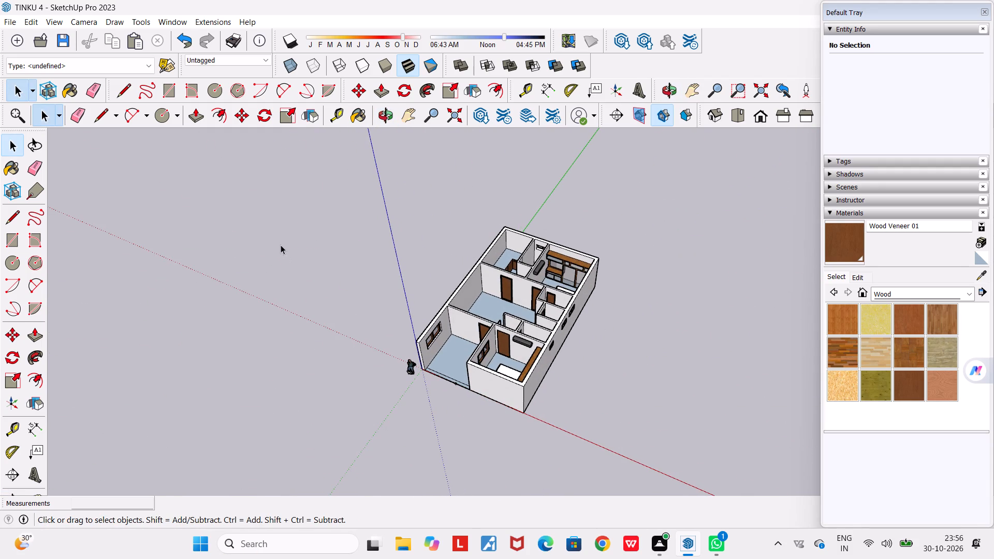
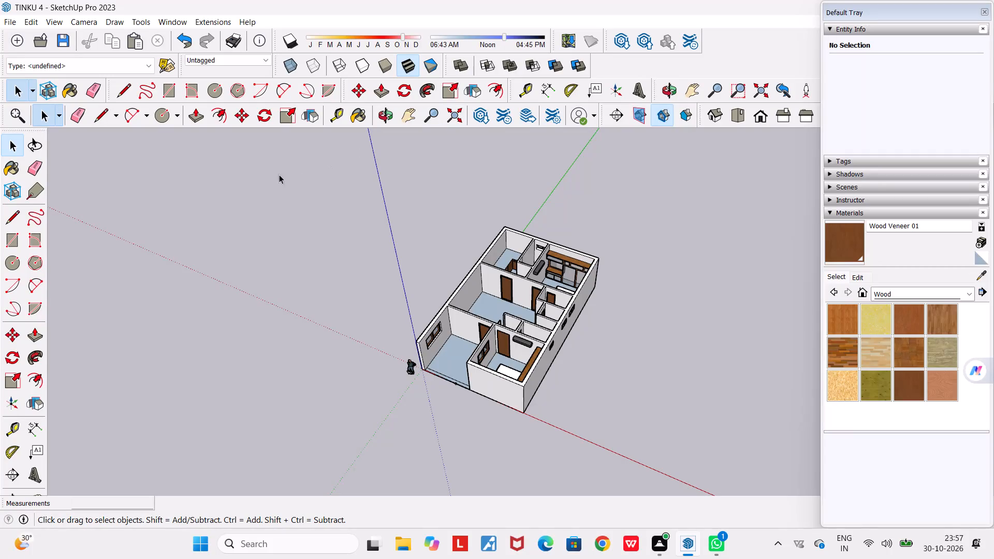
# Examine the furnished house model from both front corners and the open front, checking the rooms from above.
pyautogui.moveTo(550, 366); pyautogui.dragTo(821, 430, button='middle')
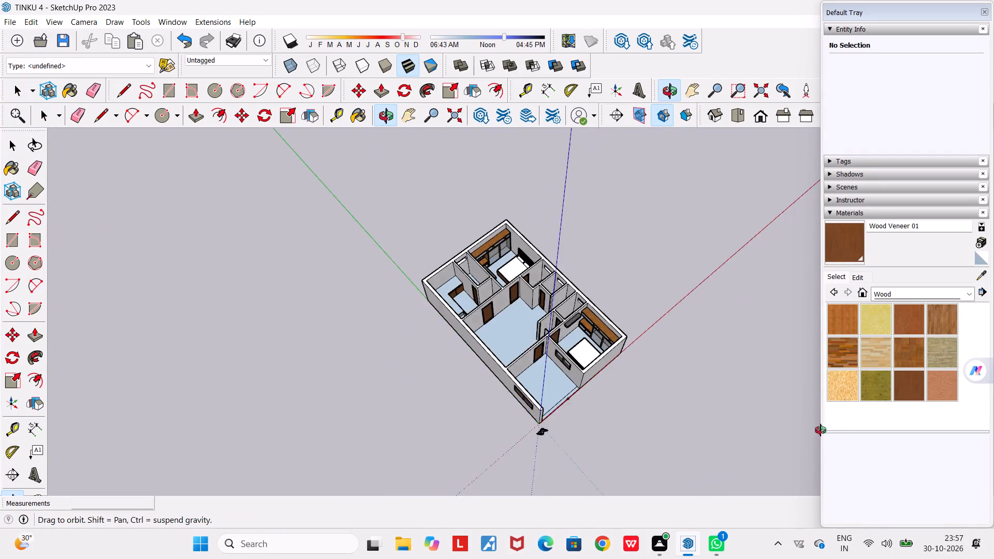
pyautogui.moveTo(821, 430); pyautogui.dragTo(653, 329, button='middle')
pyautogui.moveTo(656, 299); pyautogui.dragTo(478, 297, button='middle')
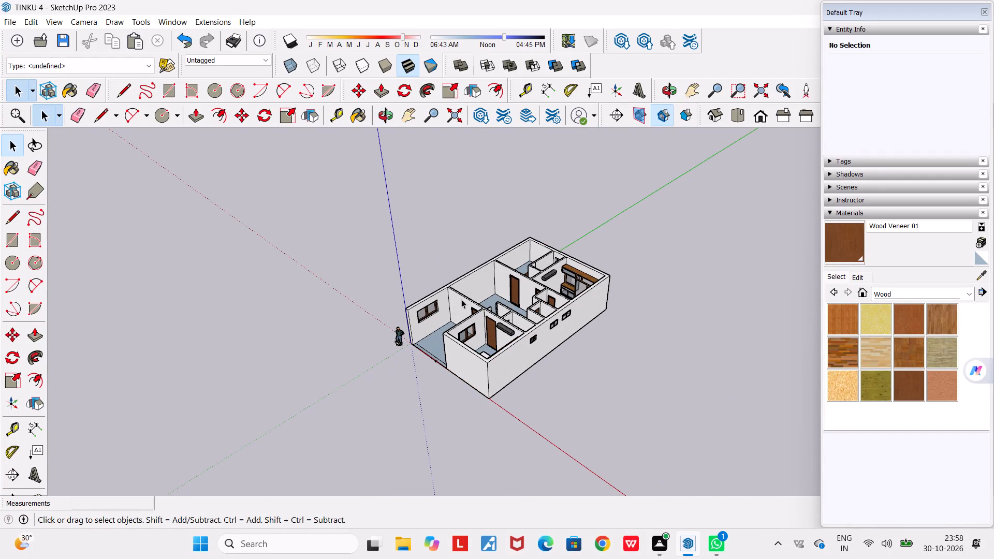
pyautogui.write('LOG')
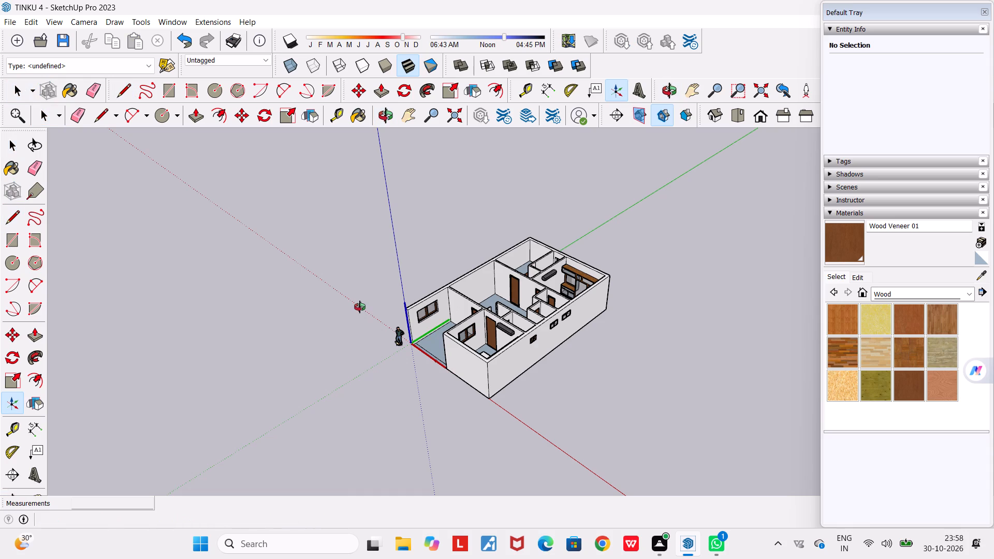
pyautogui.press('space')
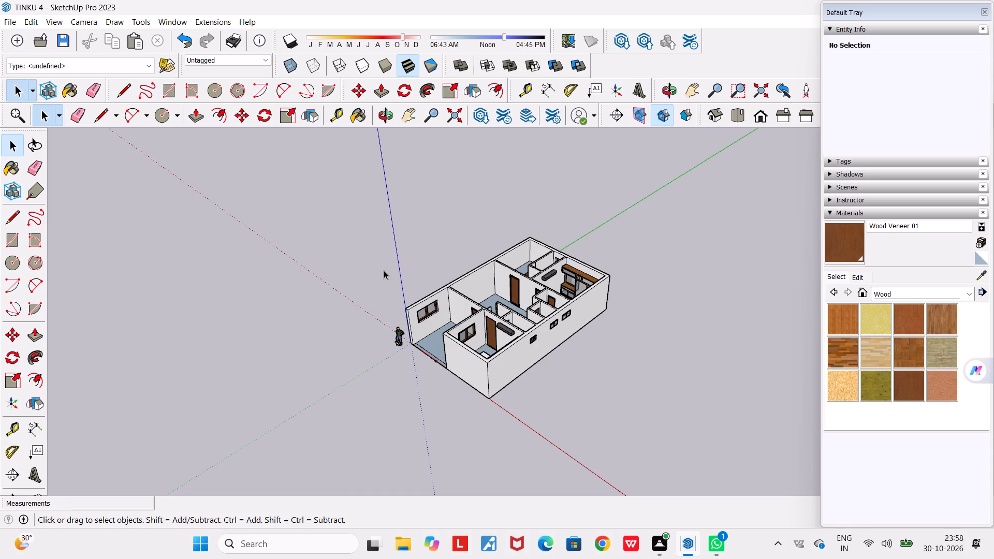
pyautogui.moveTo(376, 317); pyautogui.dragTo(736, 360, button='middle')
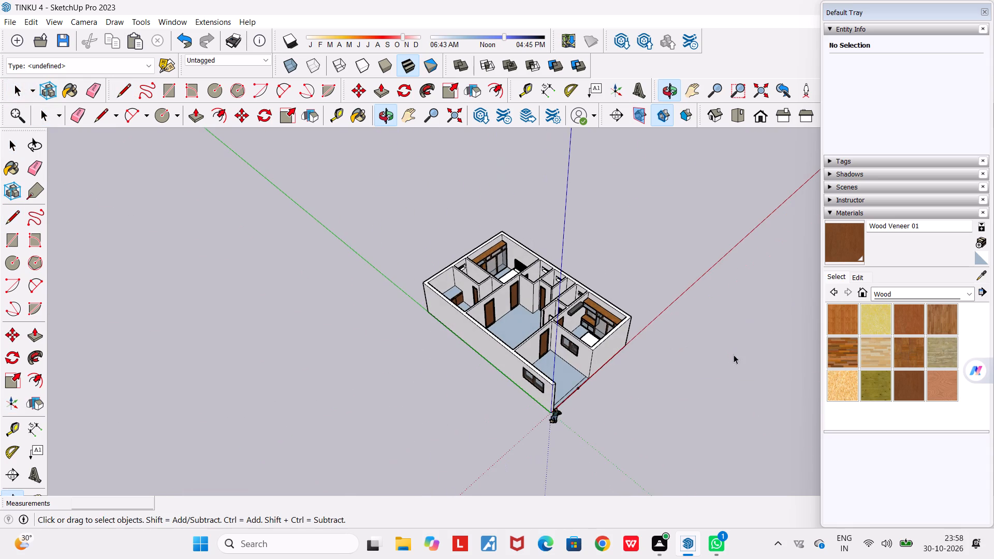
pyautogui.moveTo(649, 289); pyautogui.dragTo(472, 277, button='middle')
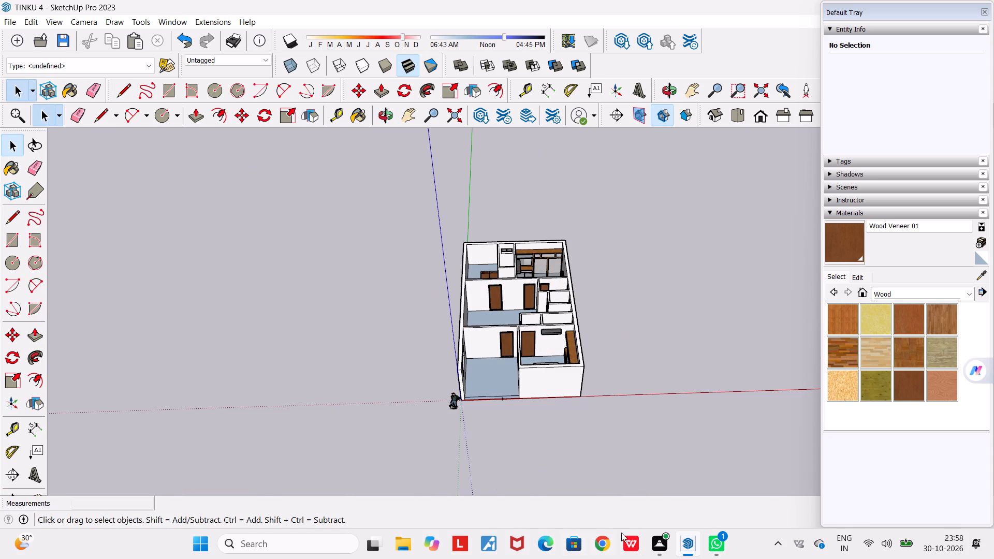
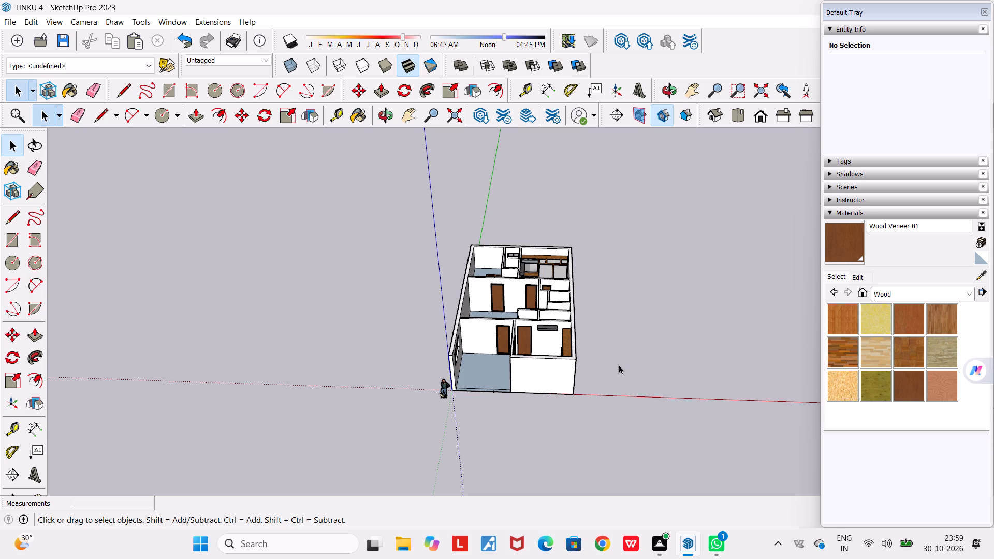
# Review the furnished house model around its two front corners and from a raised front view into the rooms.
pyautogui.moveTo(616, 361); pyautogui.dragTo(476, 315, button='middle')
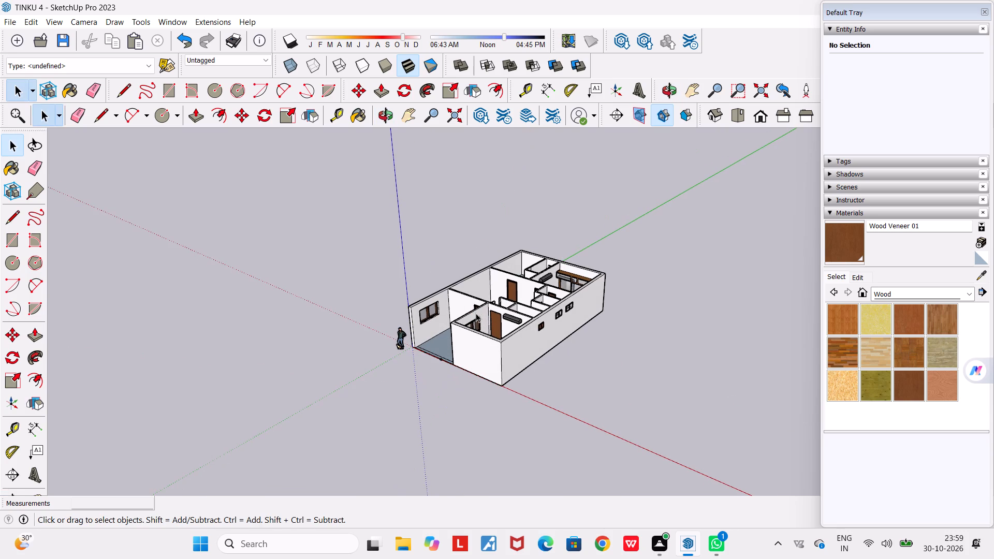
pyautogui.moveTo(438, 412); pyautogui.dragTo(697, 419, button='middle')
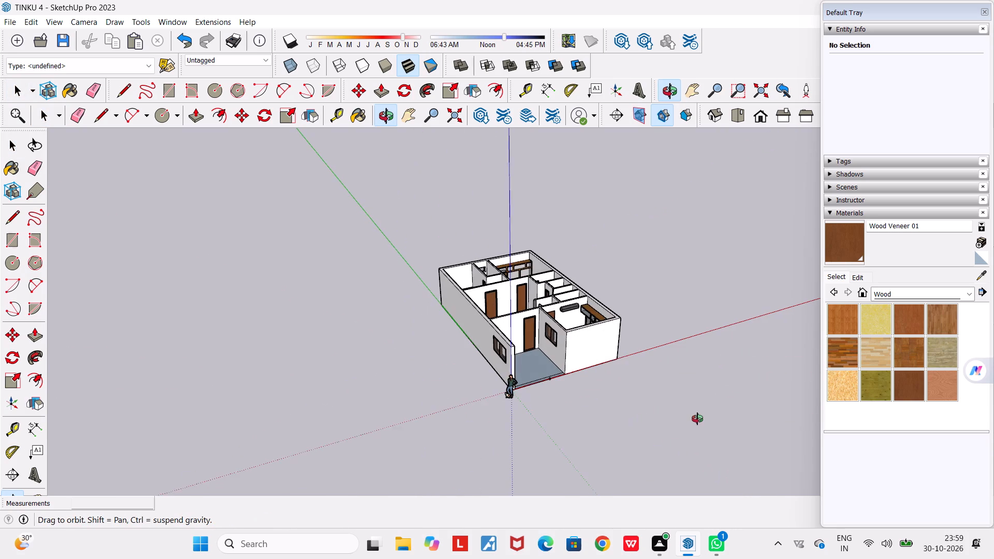
pyautogui.moveTo(697, 419); pyautogui.dragTo(697, 417, button='middle')
pyautogui.moveTo(574, 323); pyautogui.dragTo(569, 387, button='middle')
pyautogui.moveTo(574, 405); pyautogui.dragTo(517, 422, button='middle')
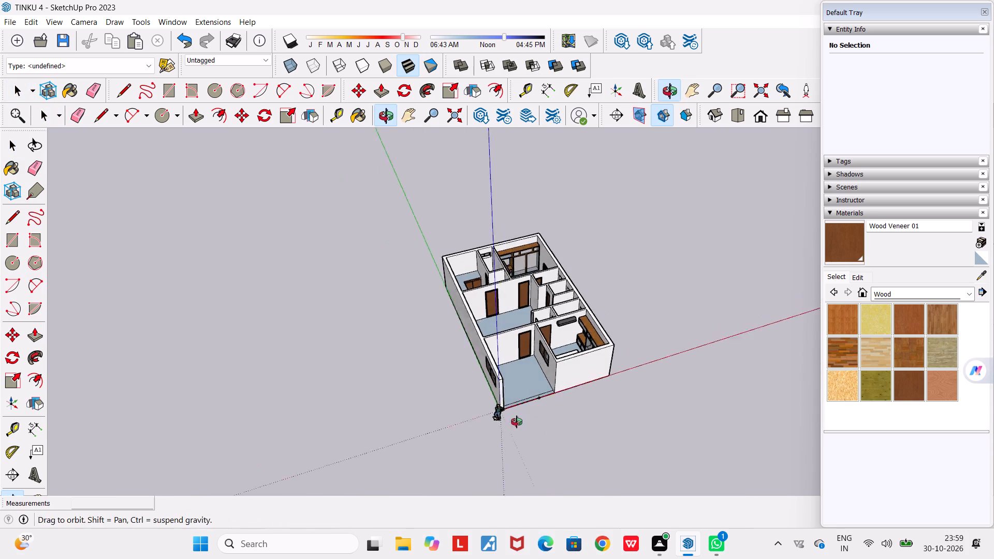
pyautogui.moveTo(517, 422); pyautogui.dragTo(504, 422, button='middle')
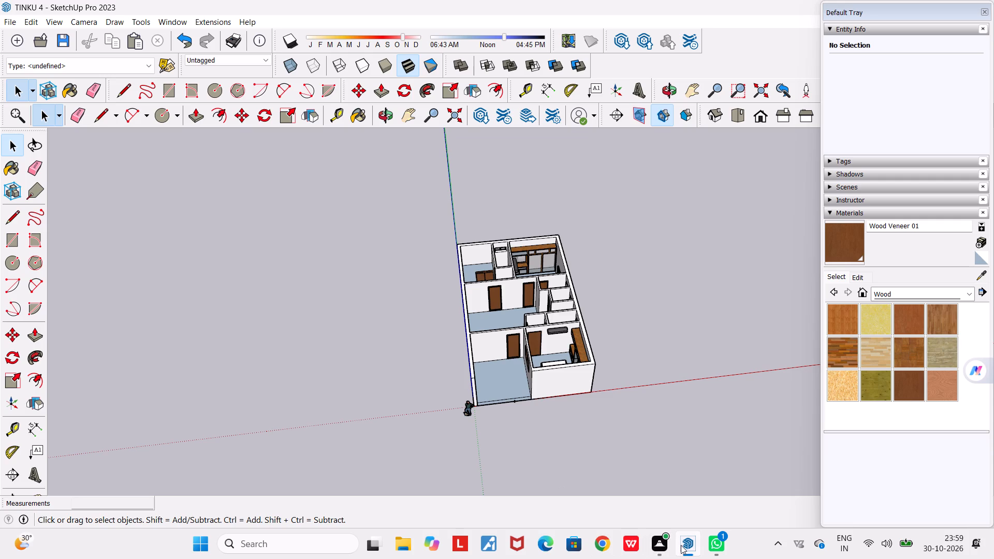